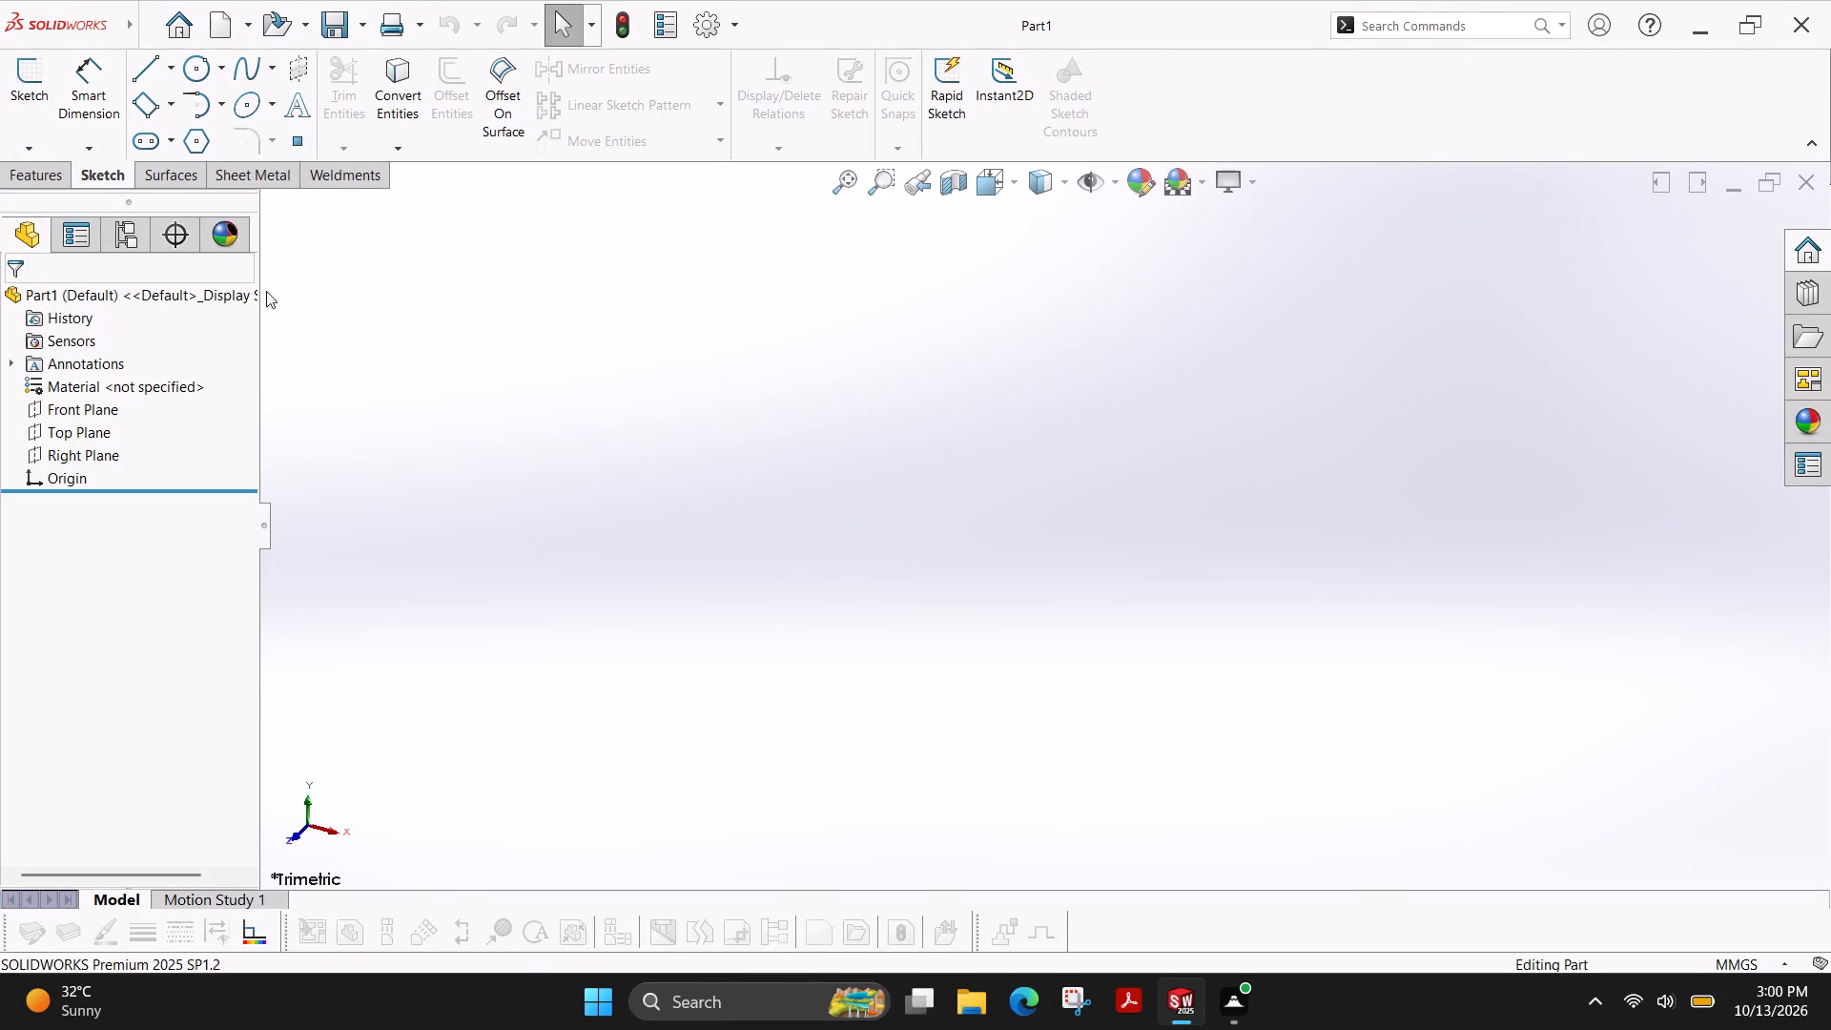
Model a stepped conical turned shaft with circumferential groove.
Start a sketch on the Front Plane and draw a circle of about 19.4 mm radius centred on the origin.
{"action": "left_click", "coordinate": [36, 90]}
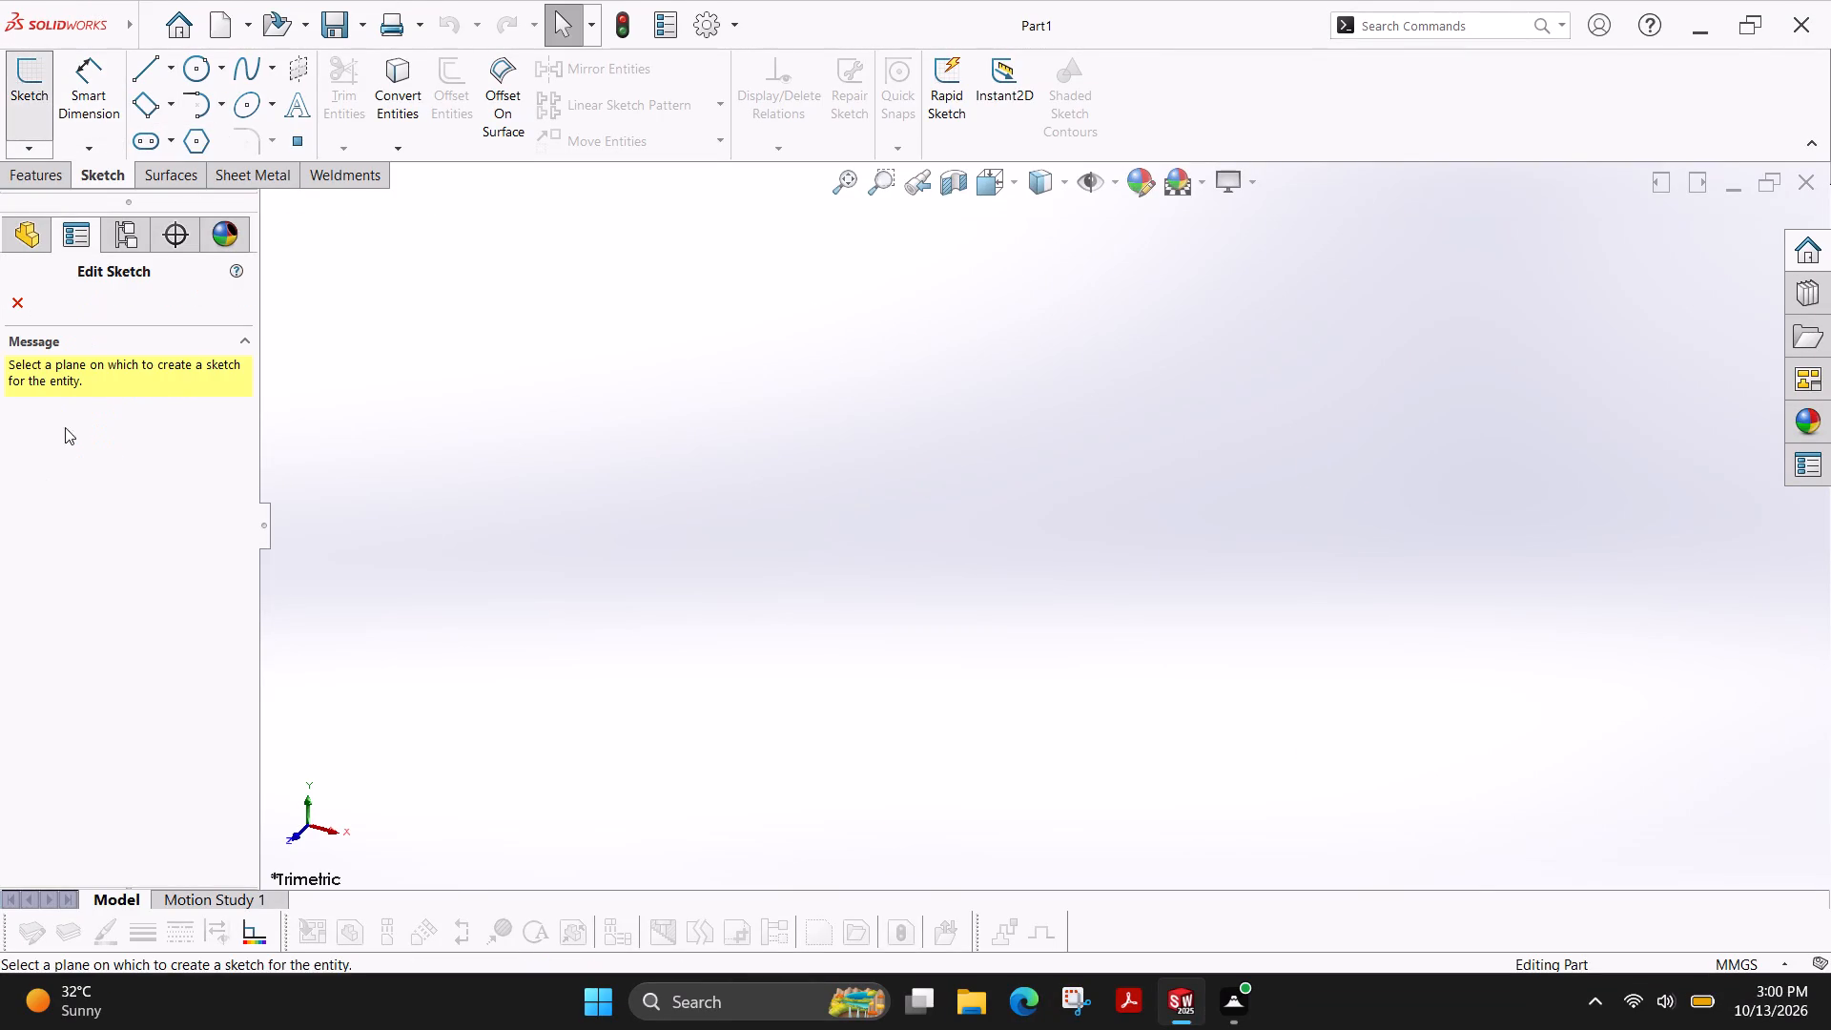
{"action": "left_click", "coordinate": [817, 334]}
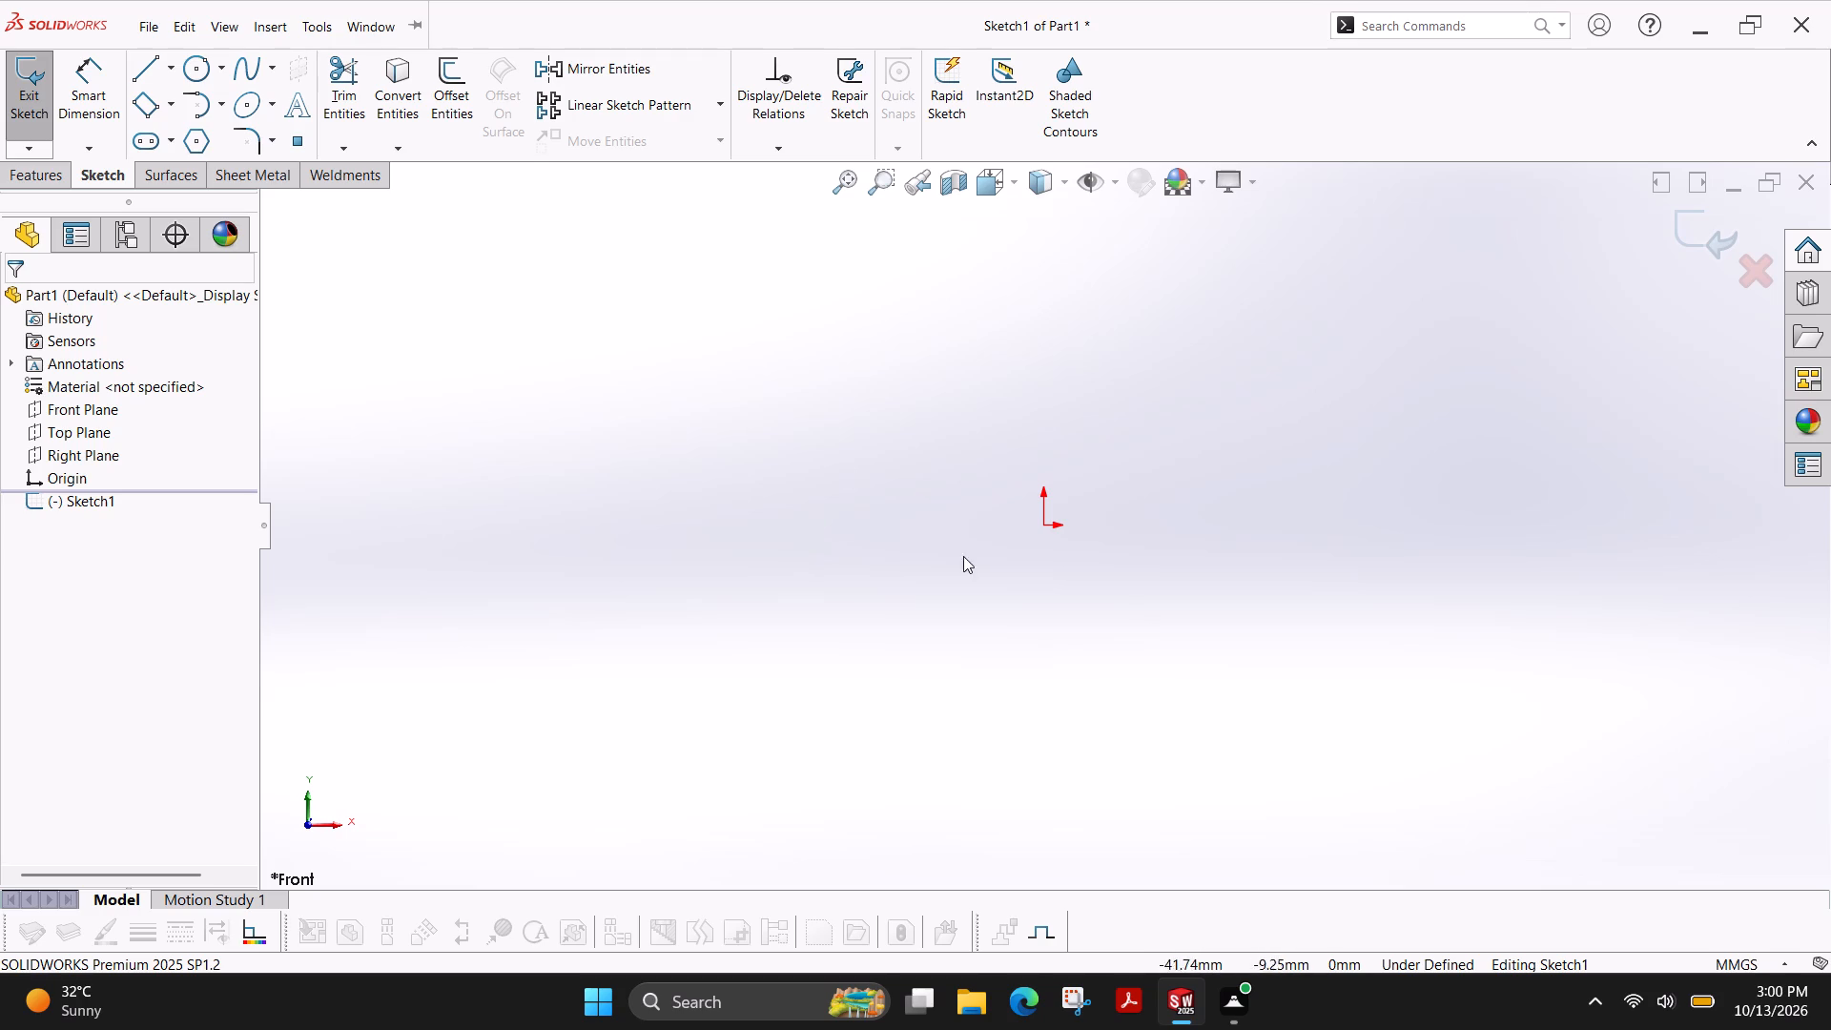
{"action": "left_click", "coordinate": [195, 76]}
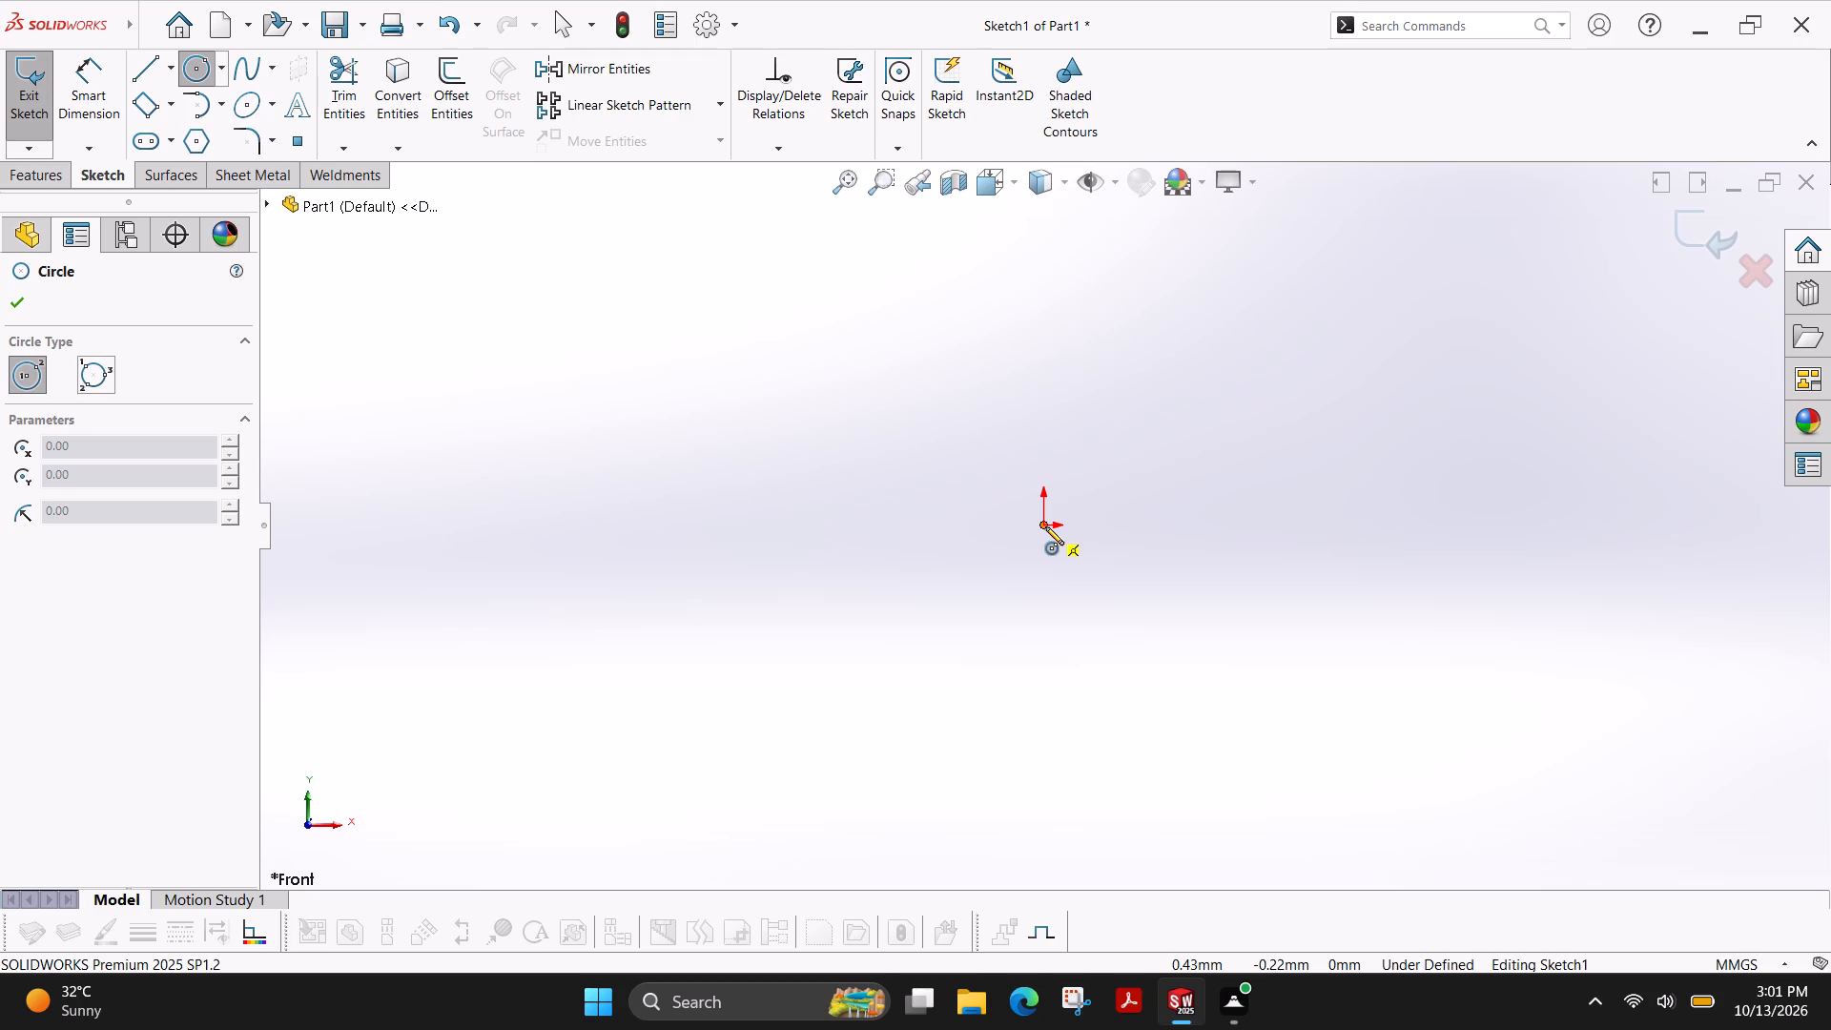
{"action": "left_click", "coordinate": [1045, 526]}
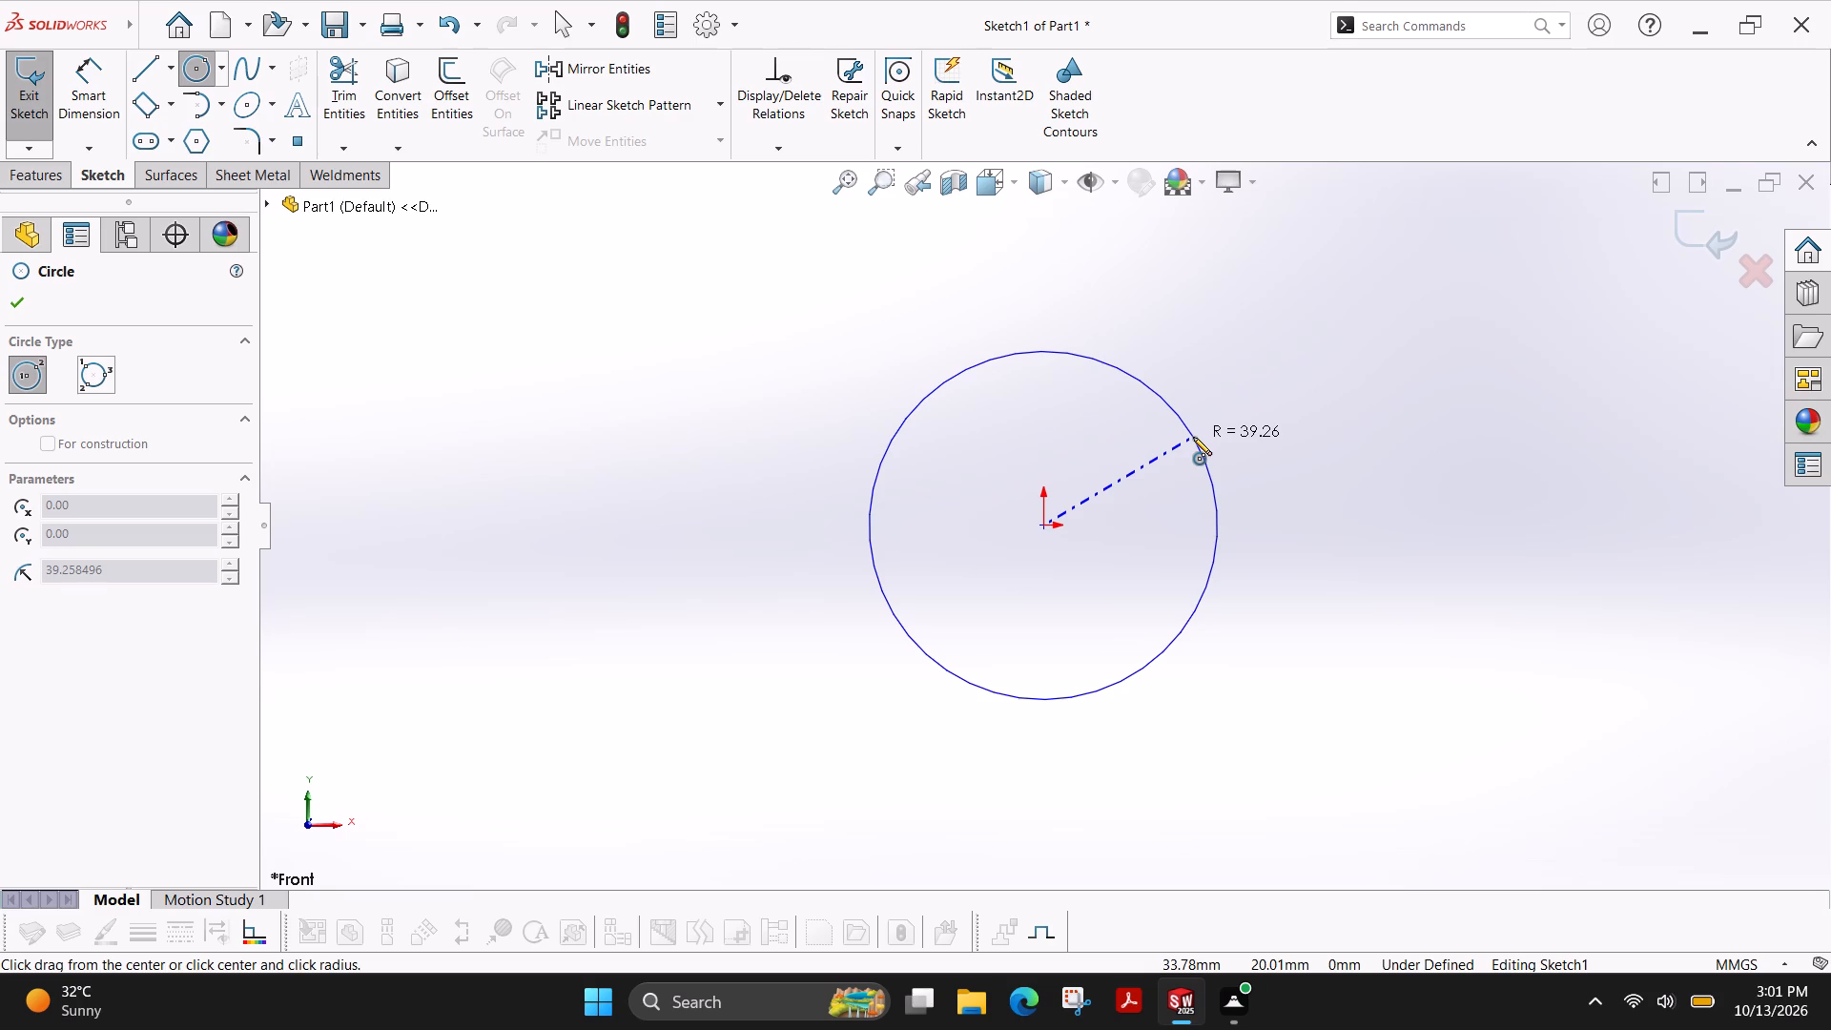
{"action": "left_click", "coordinate": [1121, 489]}
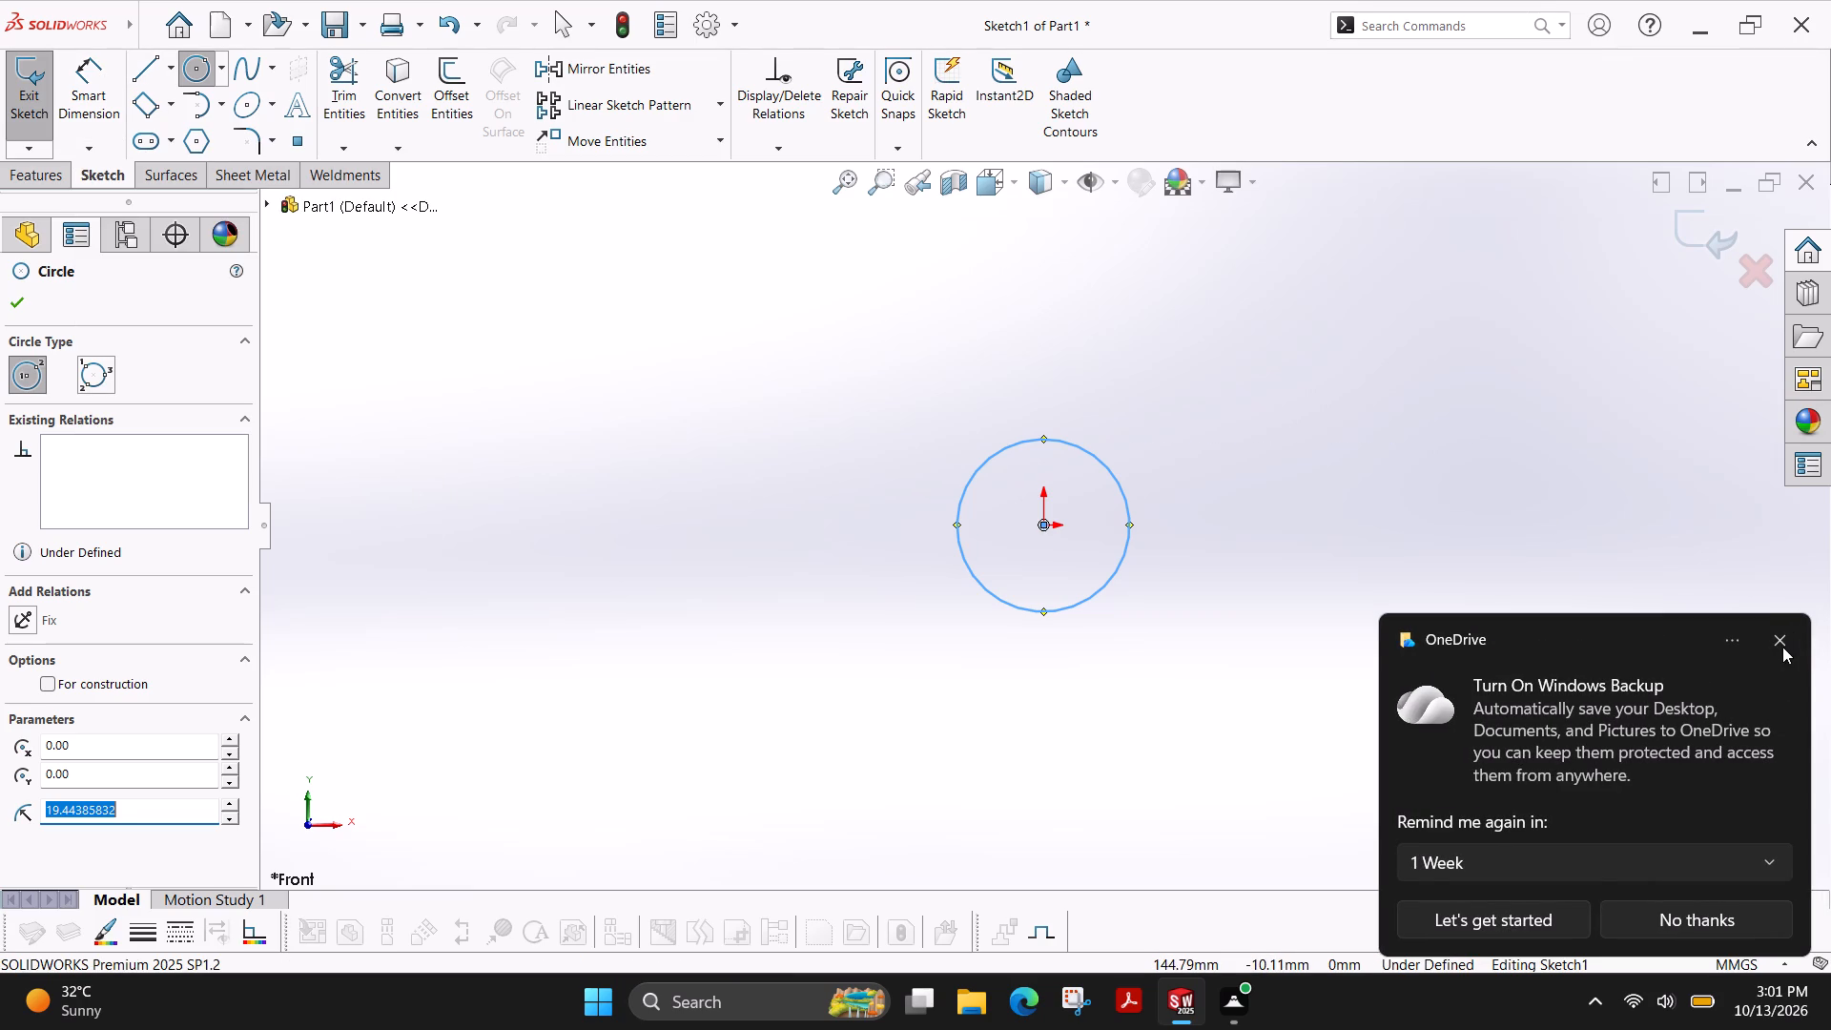
{"action": "left_click", "coordinate": [1780, 647]}
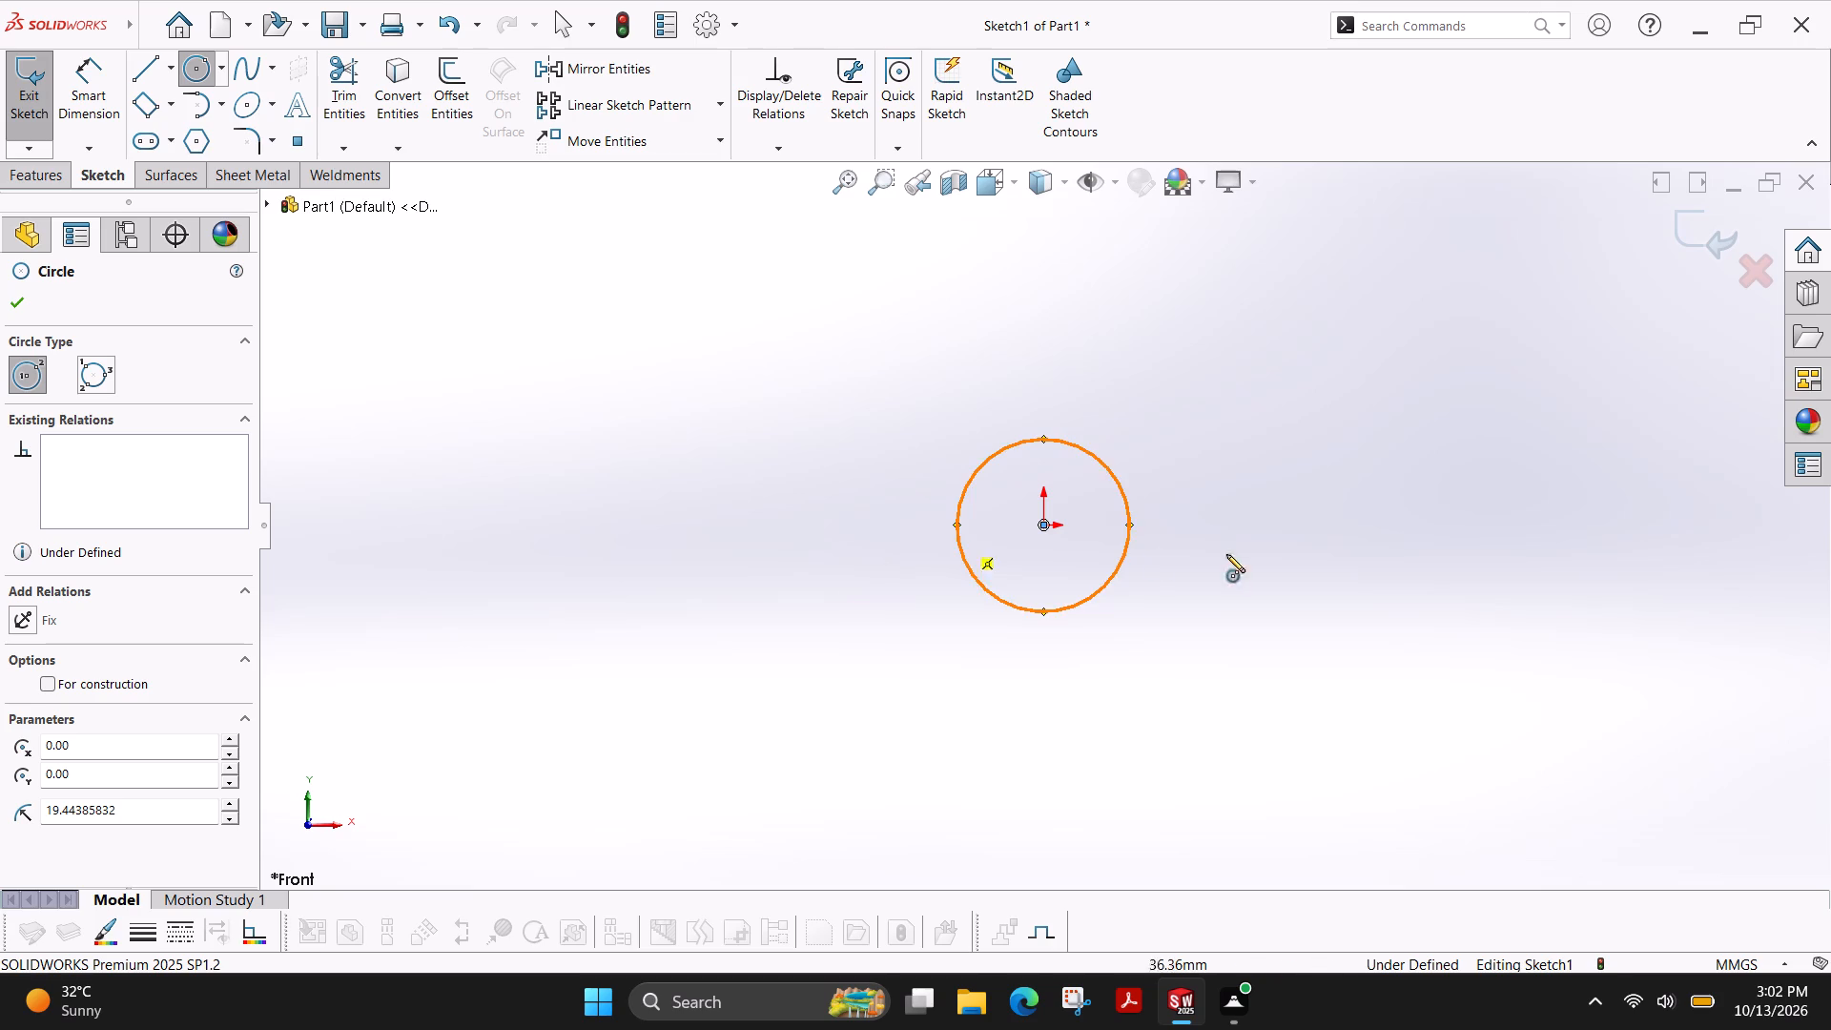
Dimension the circle's diameter as 30 mm.
{"action": "left_click", "coordinate": [86, 70]}
{"action": "left_click", "coordinate": [1110, 467]}
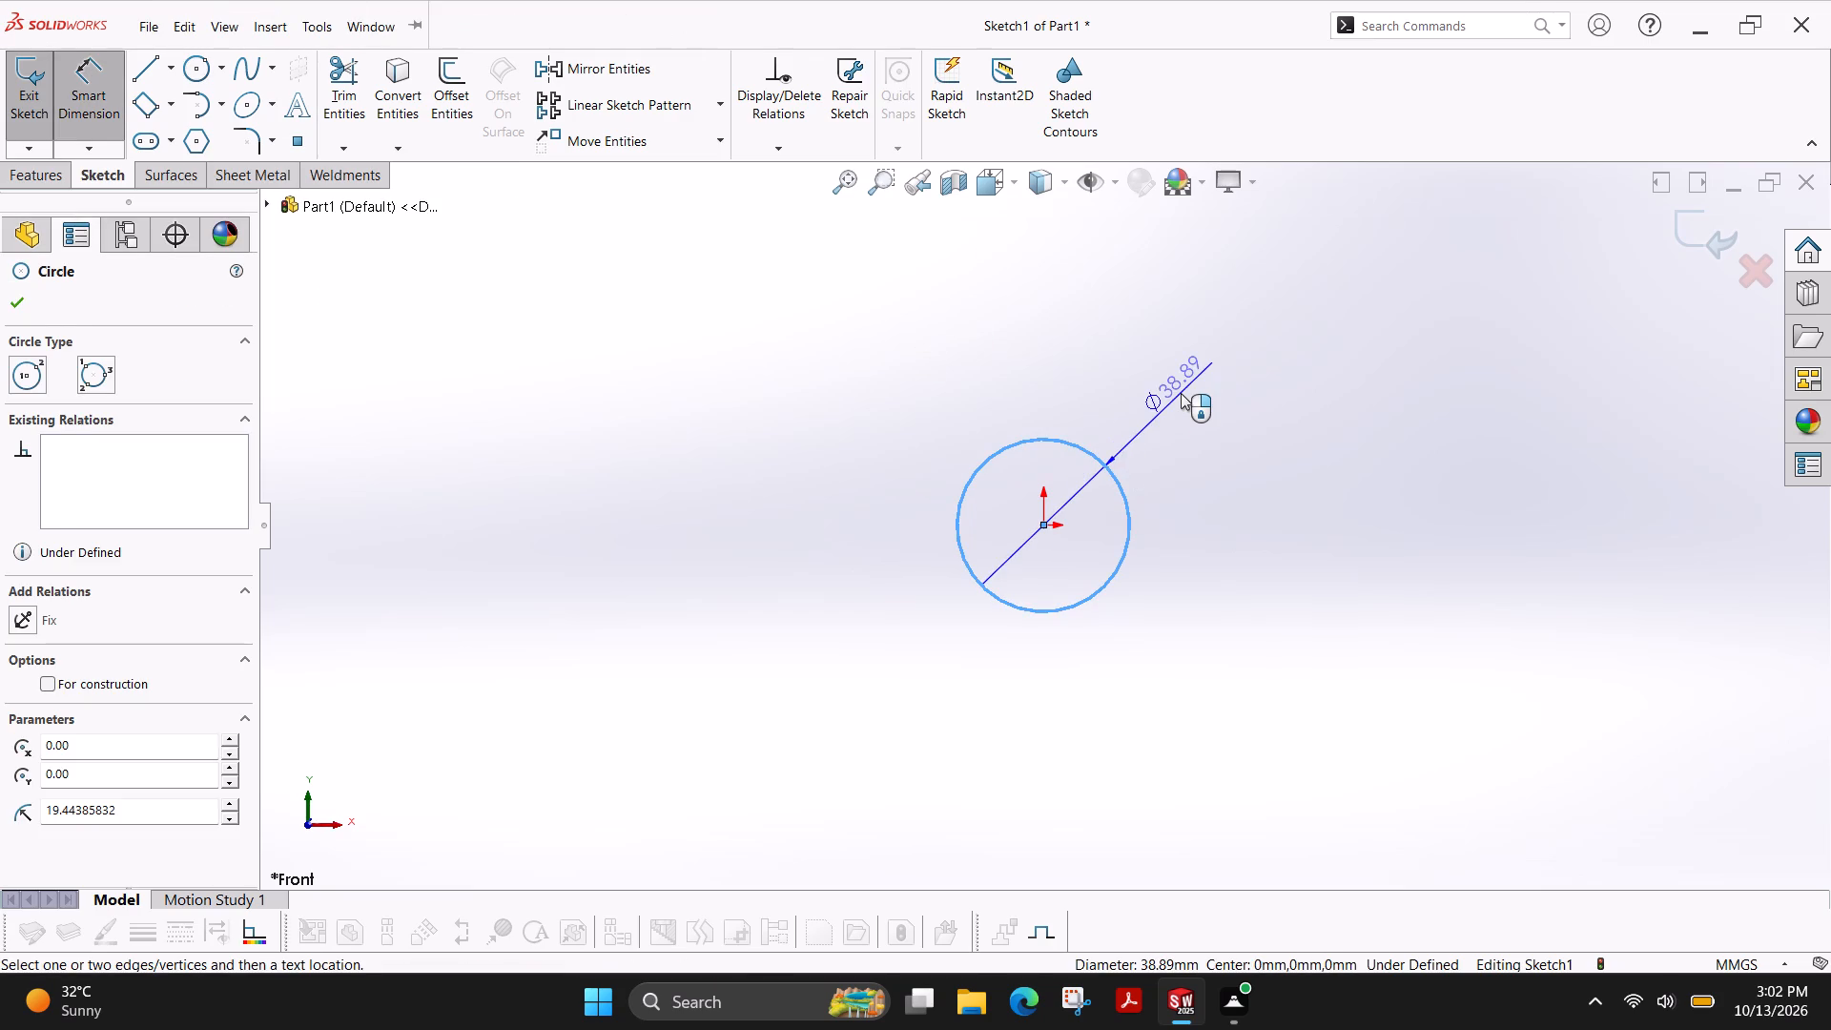
{"action": "left_click", "coordinate": [1181, 393]}
{"action": "type", "text": "30"}
{"action": "key", "text": "Return"}
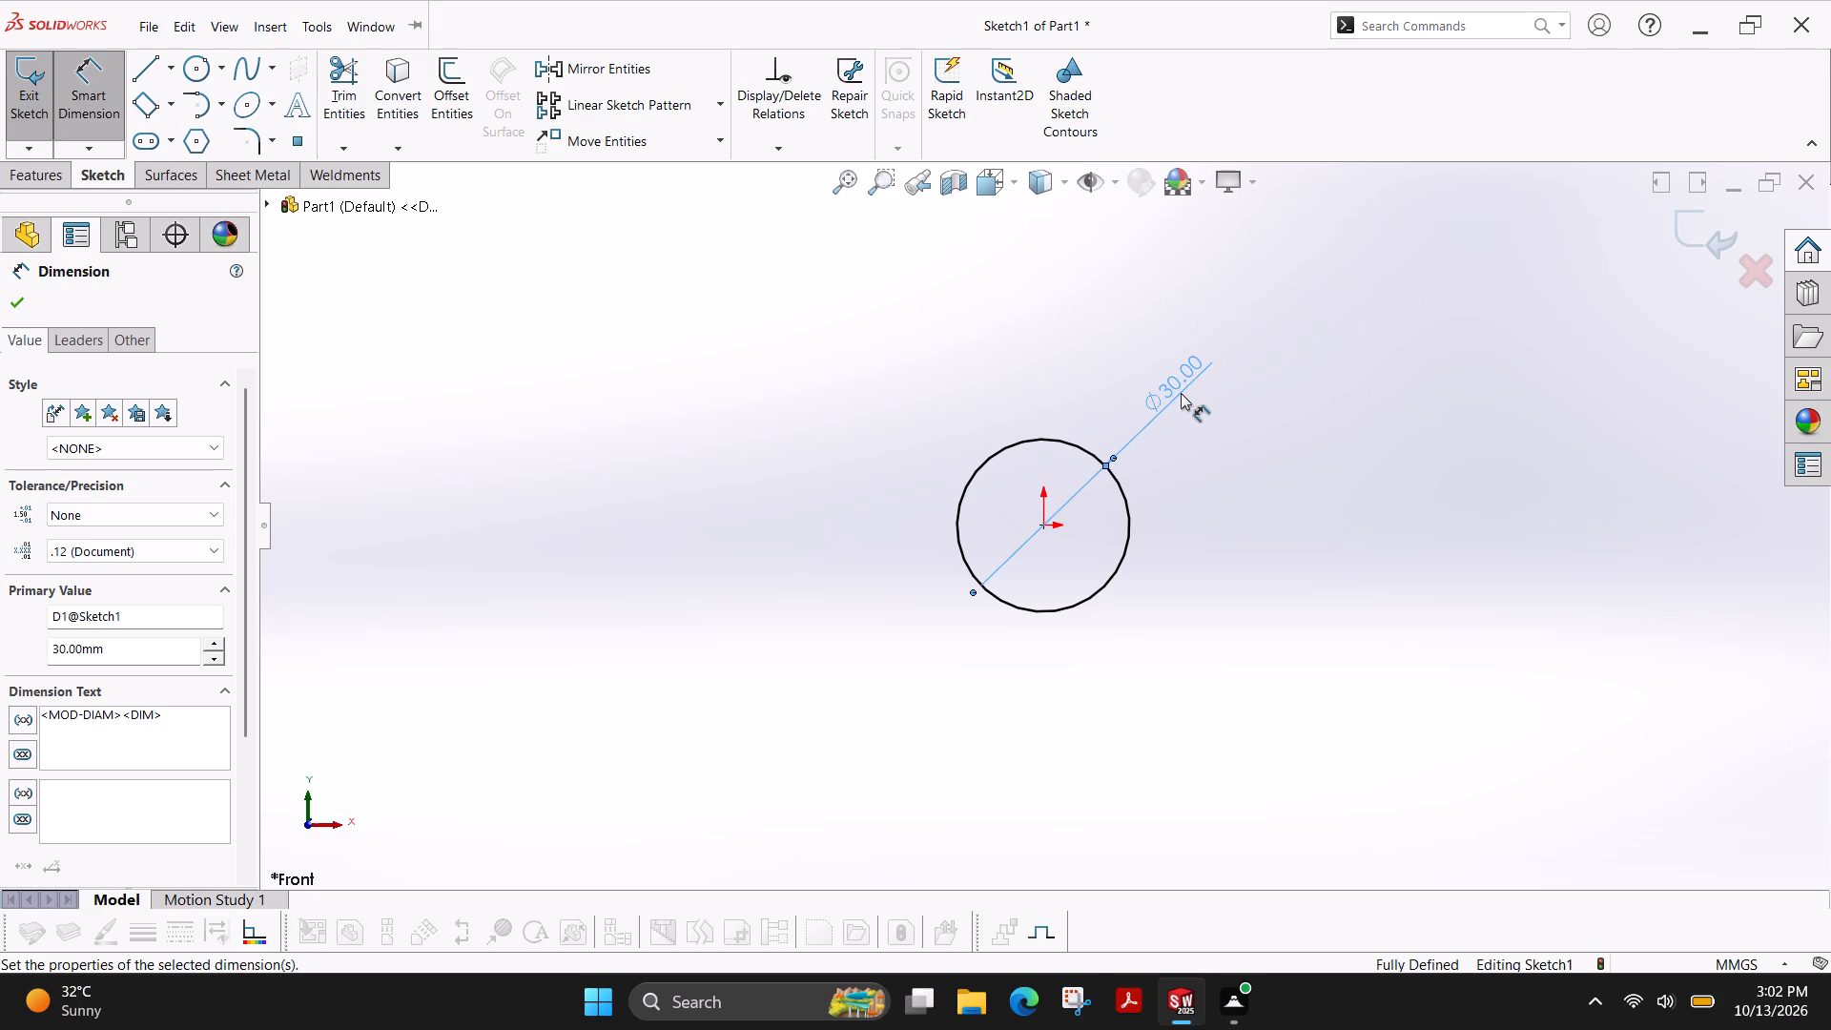
Extrude the circle as a blind boss with a depth of 45 mm.
{"action": "left_click", "coordinate": [33, 174]}
{"action": "left_click", "coordinate": [36, 96]}
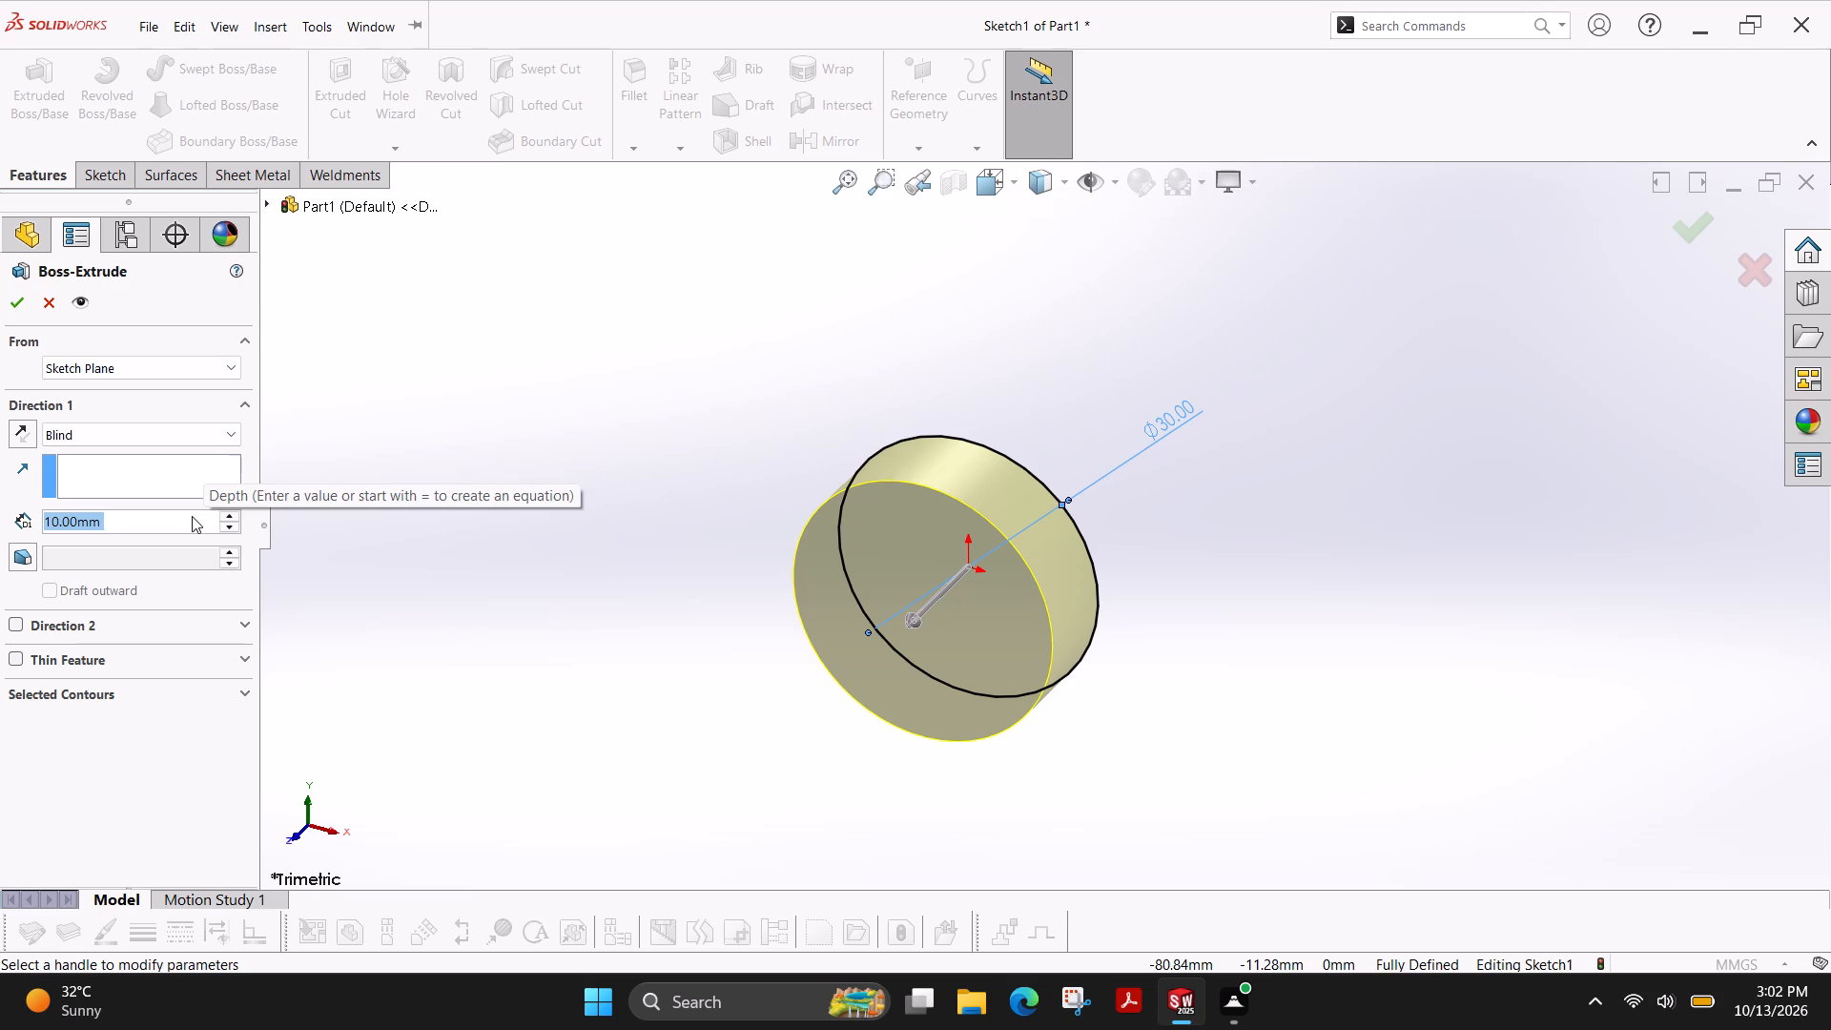
{"action": "type", "text": "45"}
{"action": "key", "text": "Return"}
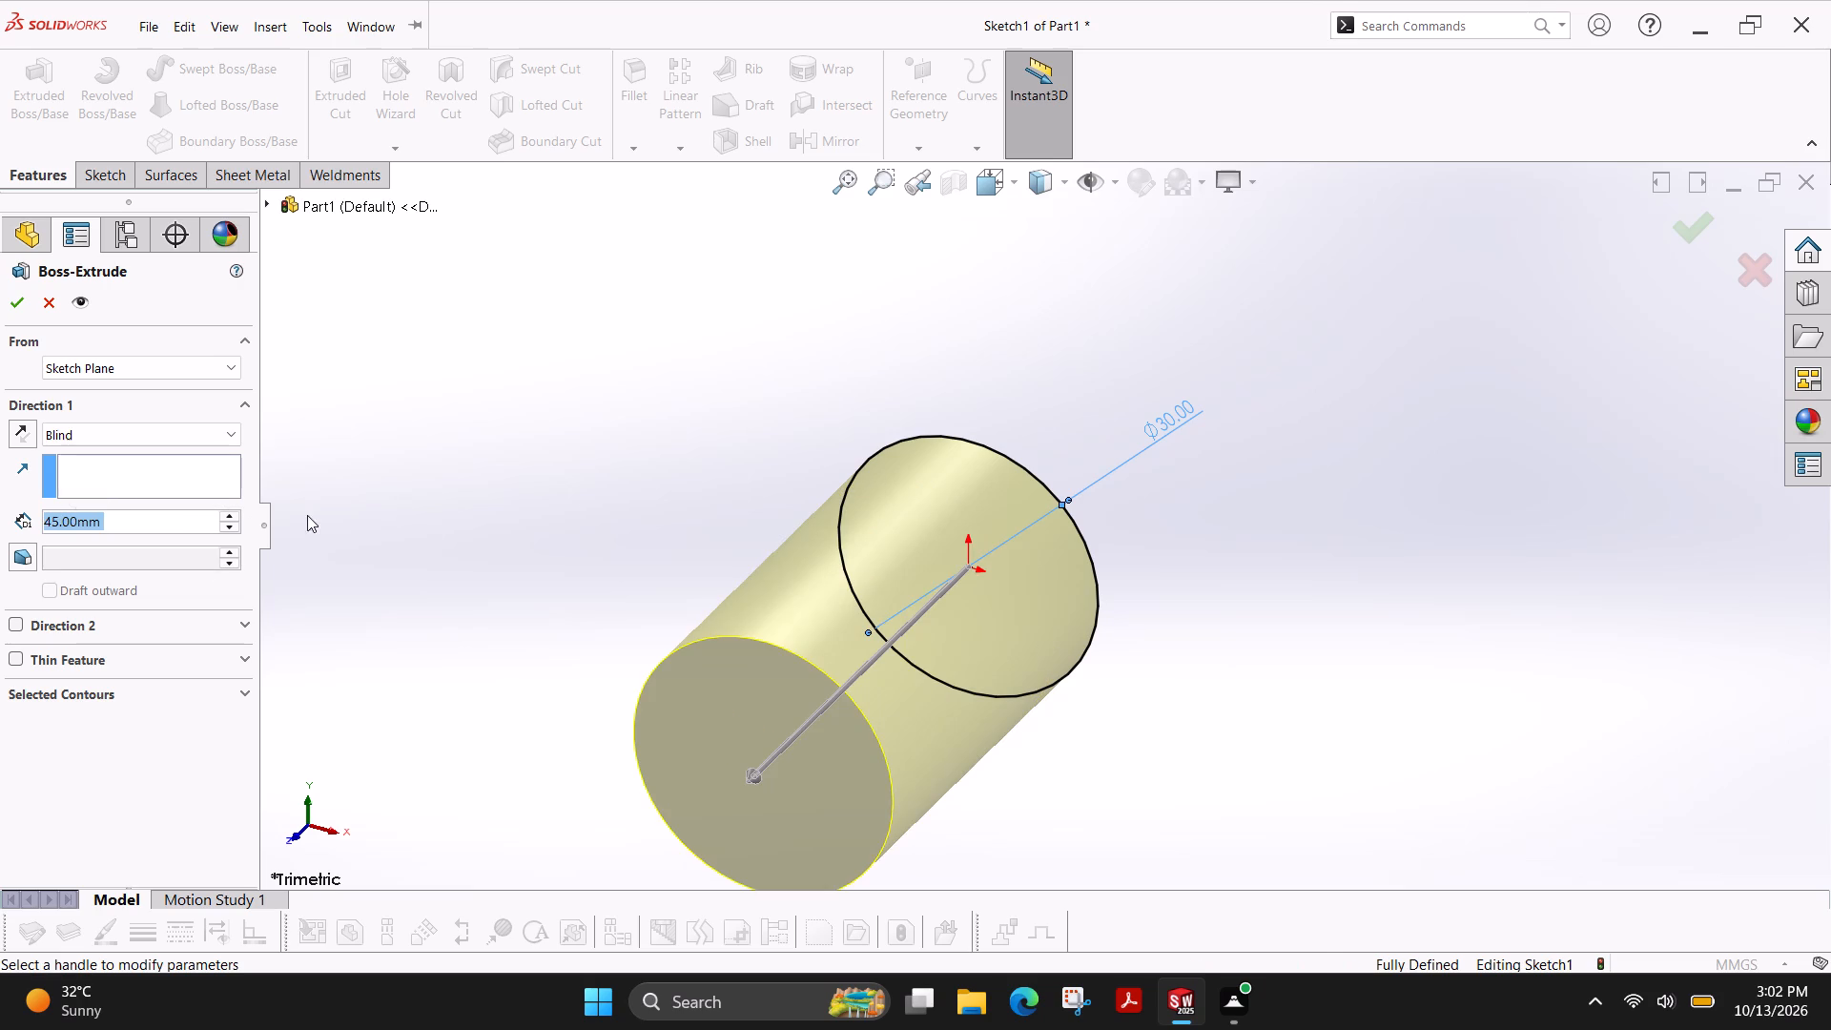
{"action": "left_click", "coordinate": [7, 306]}
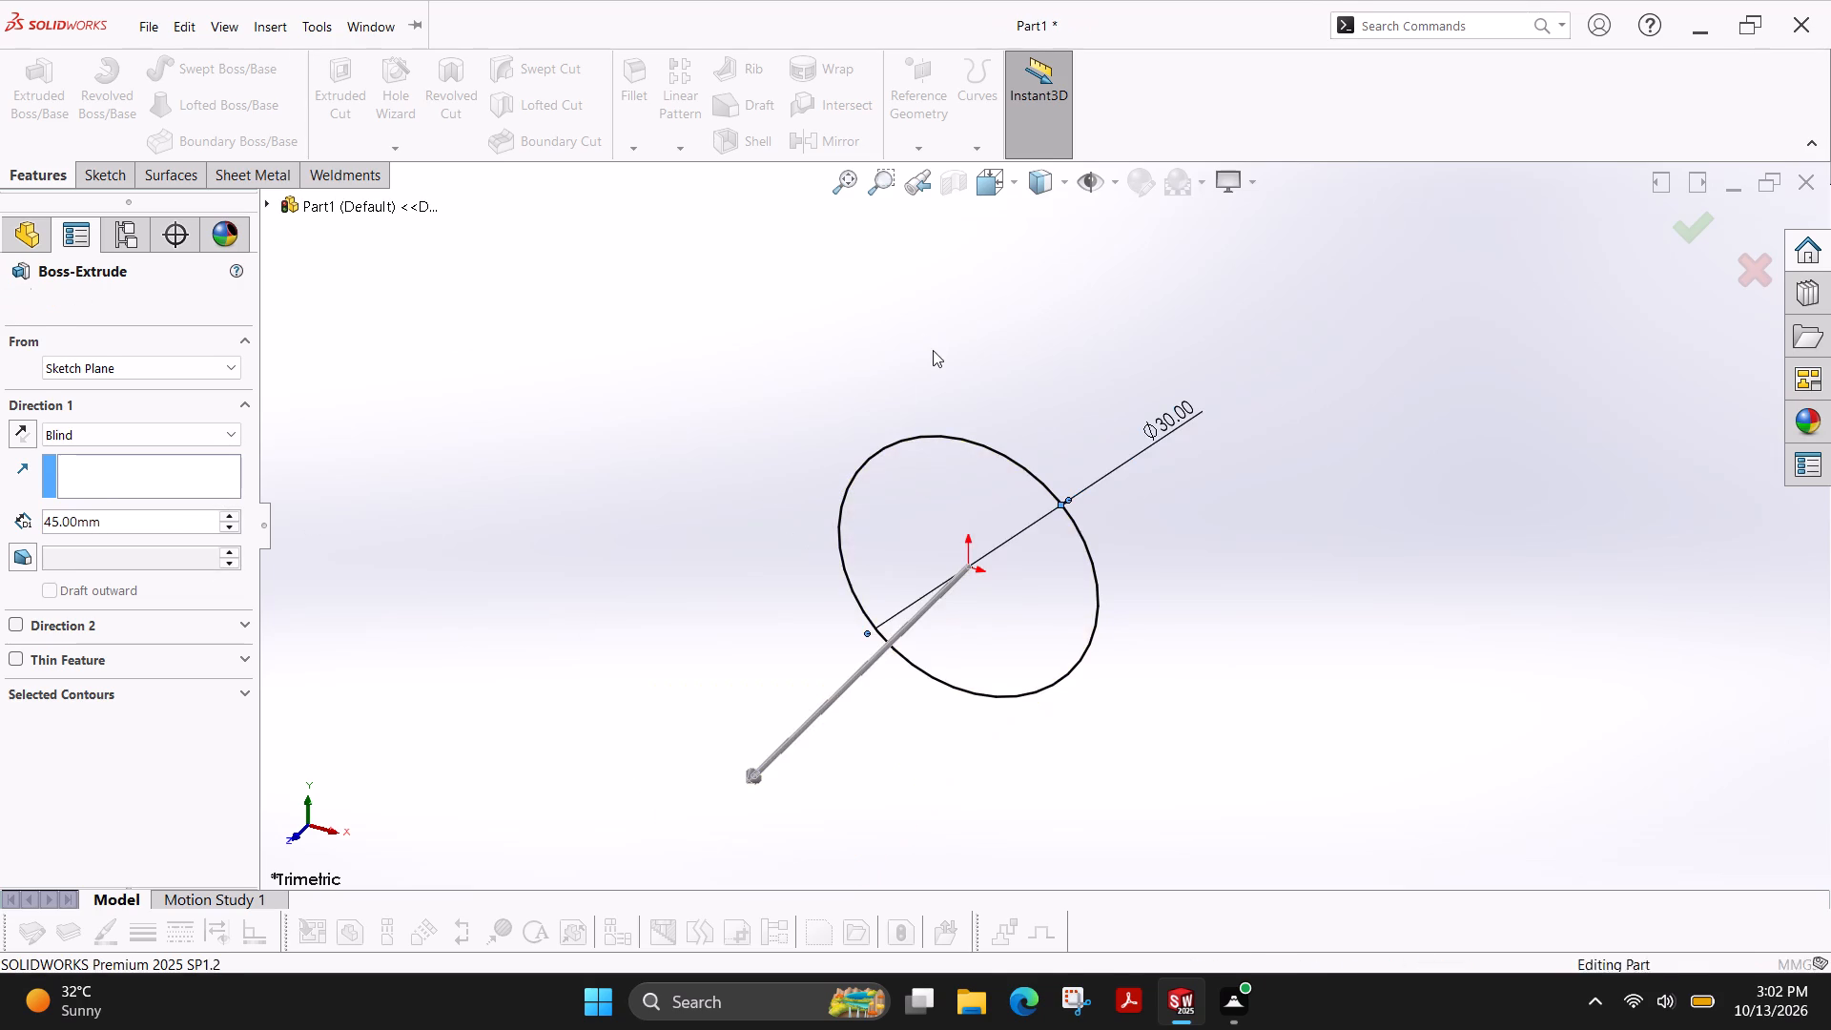
Sketch a circle of 10 mm radius on the cylinder's front end face, centred on the origin.
{"action": "scroll", "coordinate": [822, 436], "scroll_direction": "down", "scroll_amount": 1}
{"action": "scroll", "coordinate": [822, 436], "scroll_direction": "up", "scroll_amount": 3}
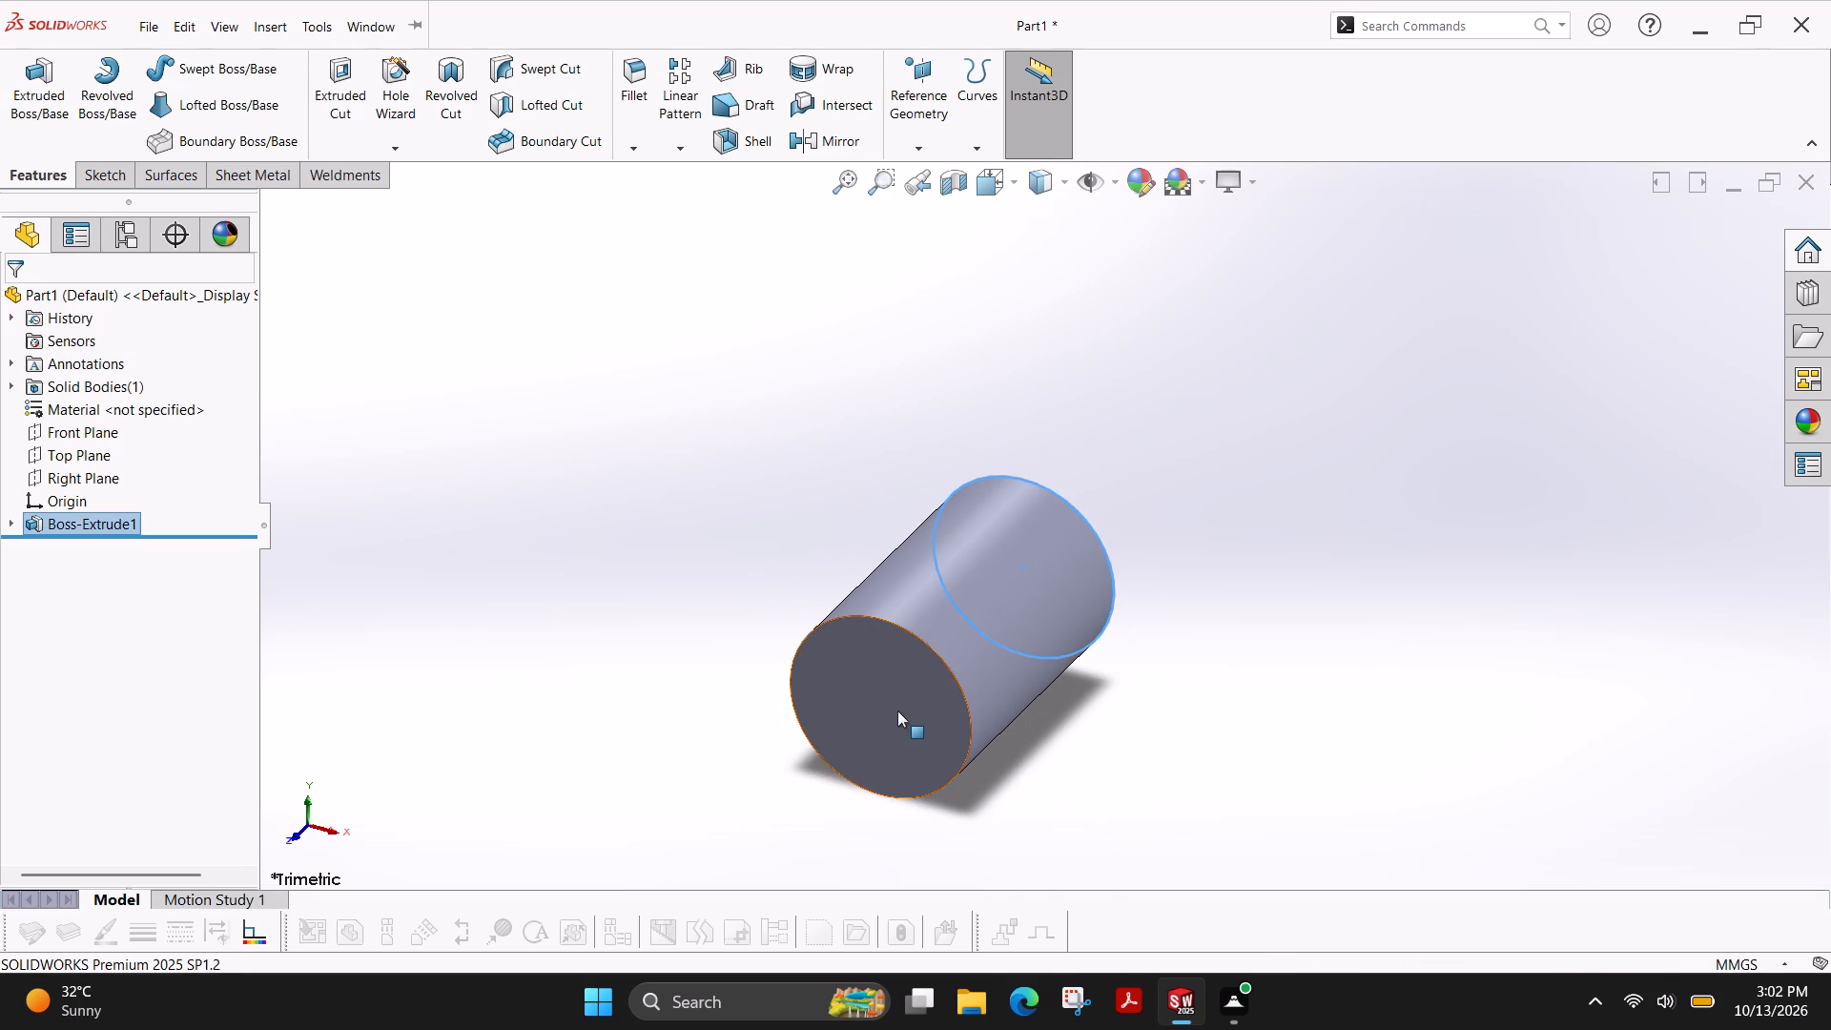
{"action": "left_click", "coordinate": [897, 711]}
{"action": "left_click", "coordinate": [74, 175]}
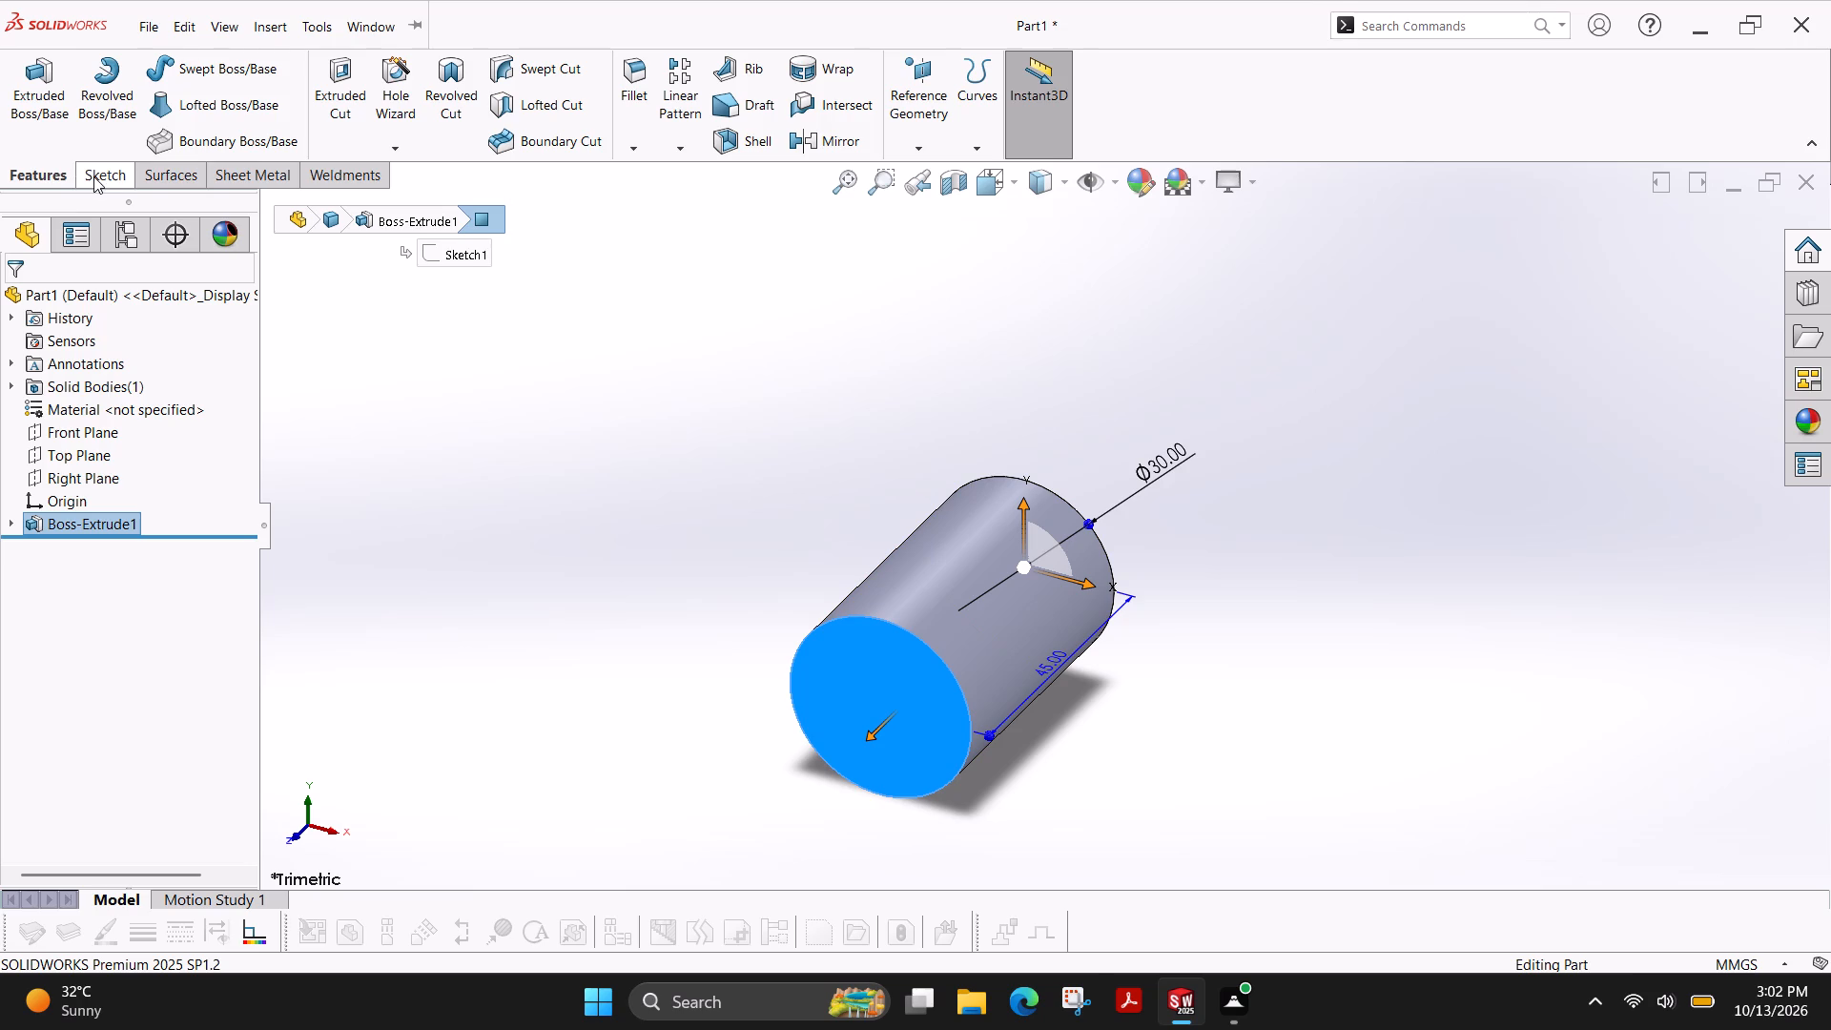
{"action": "left_click", "coordinate": [93, 176]}
{"action": "left_click", "coordinate": [34, 100]}
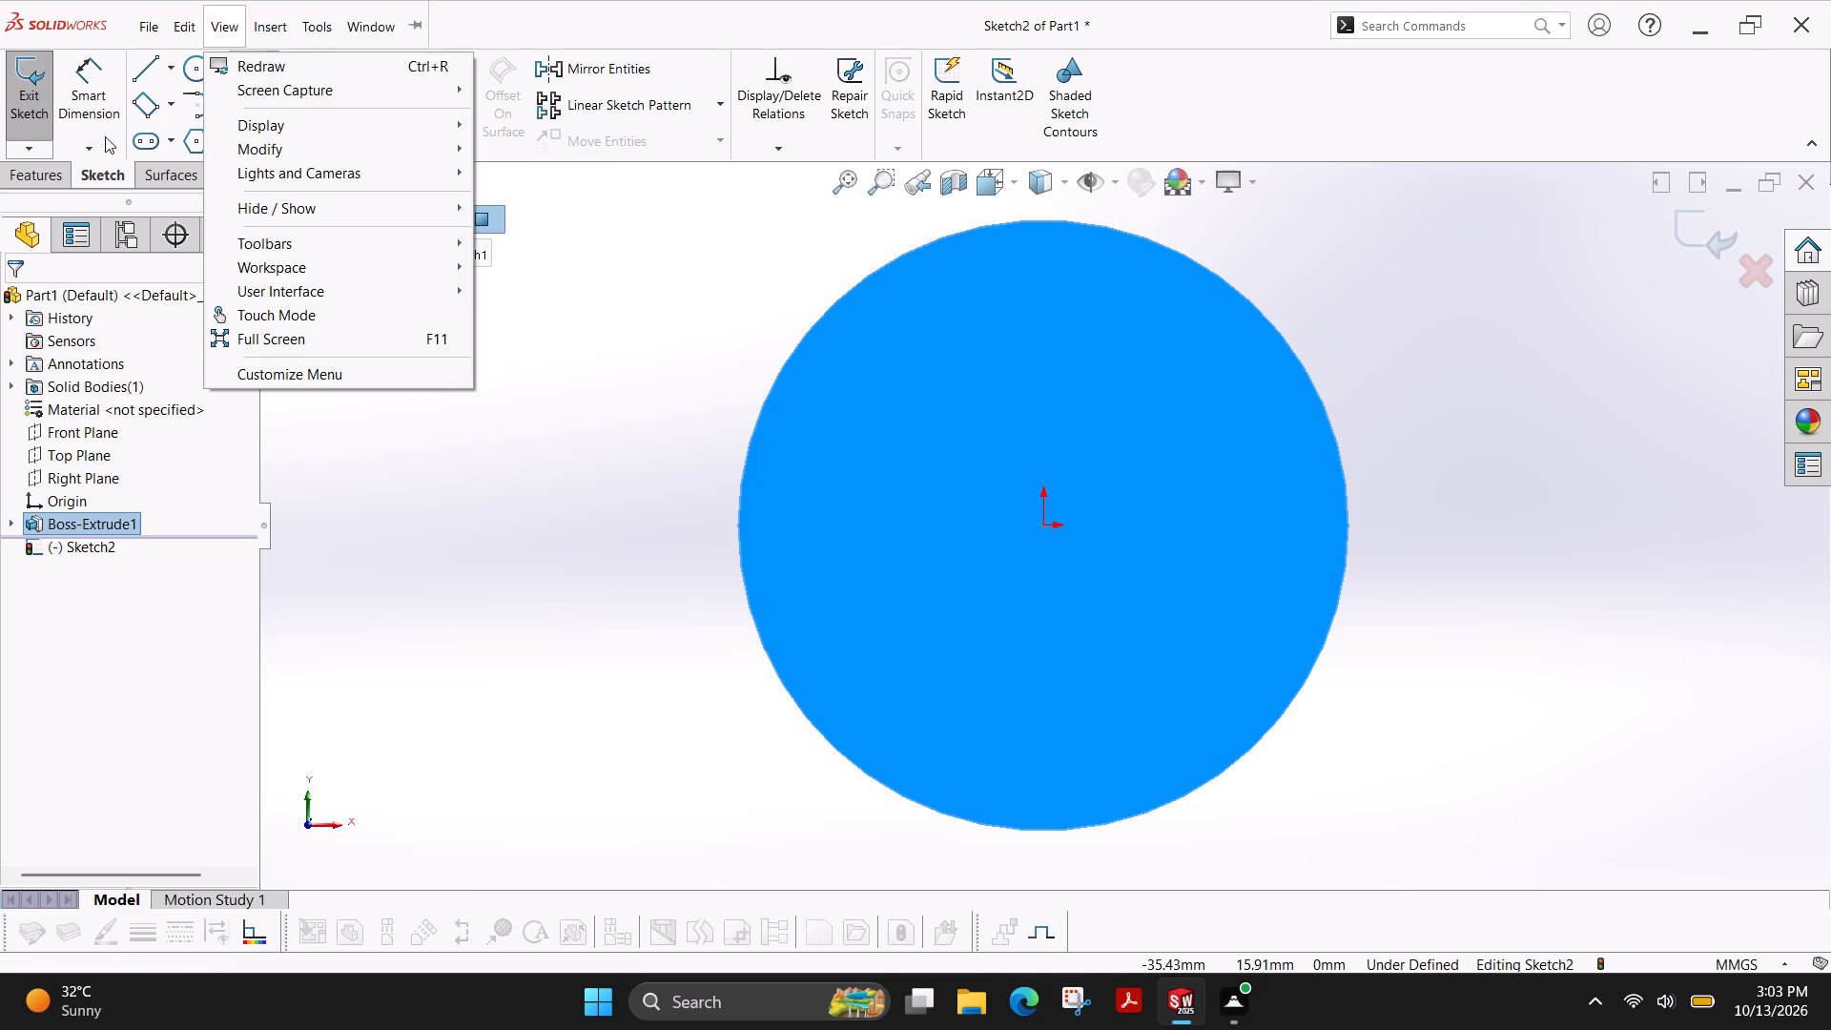
{"action": "left_click", "coordinate": [191, 70]}
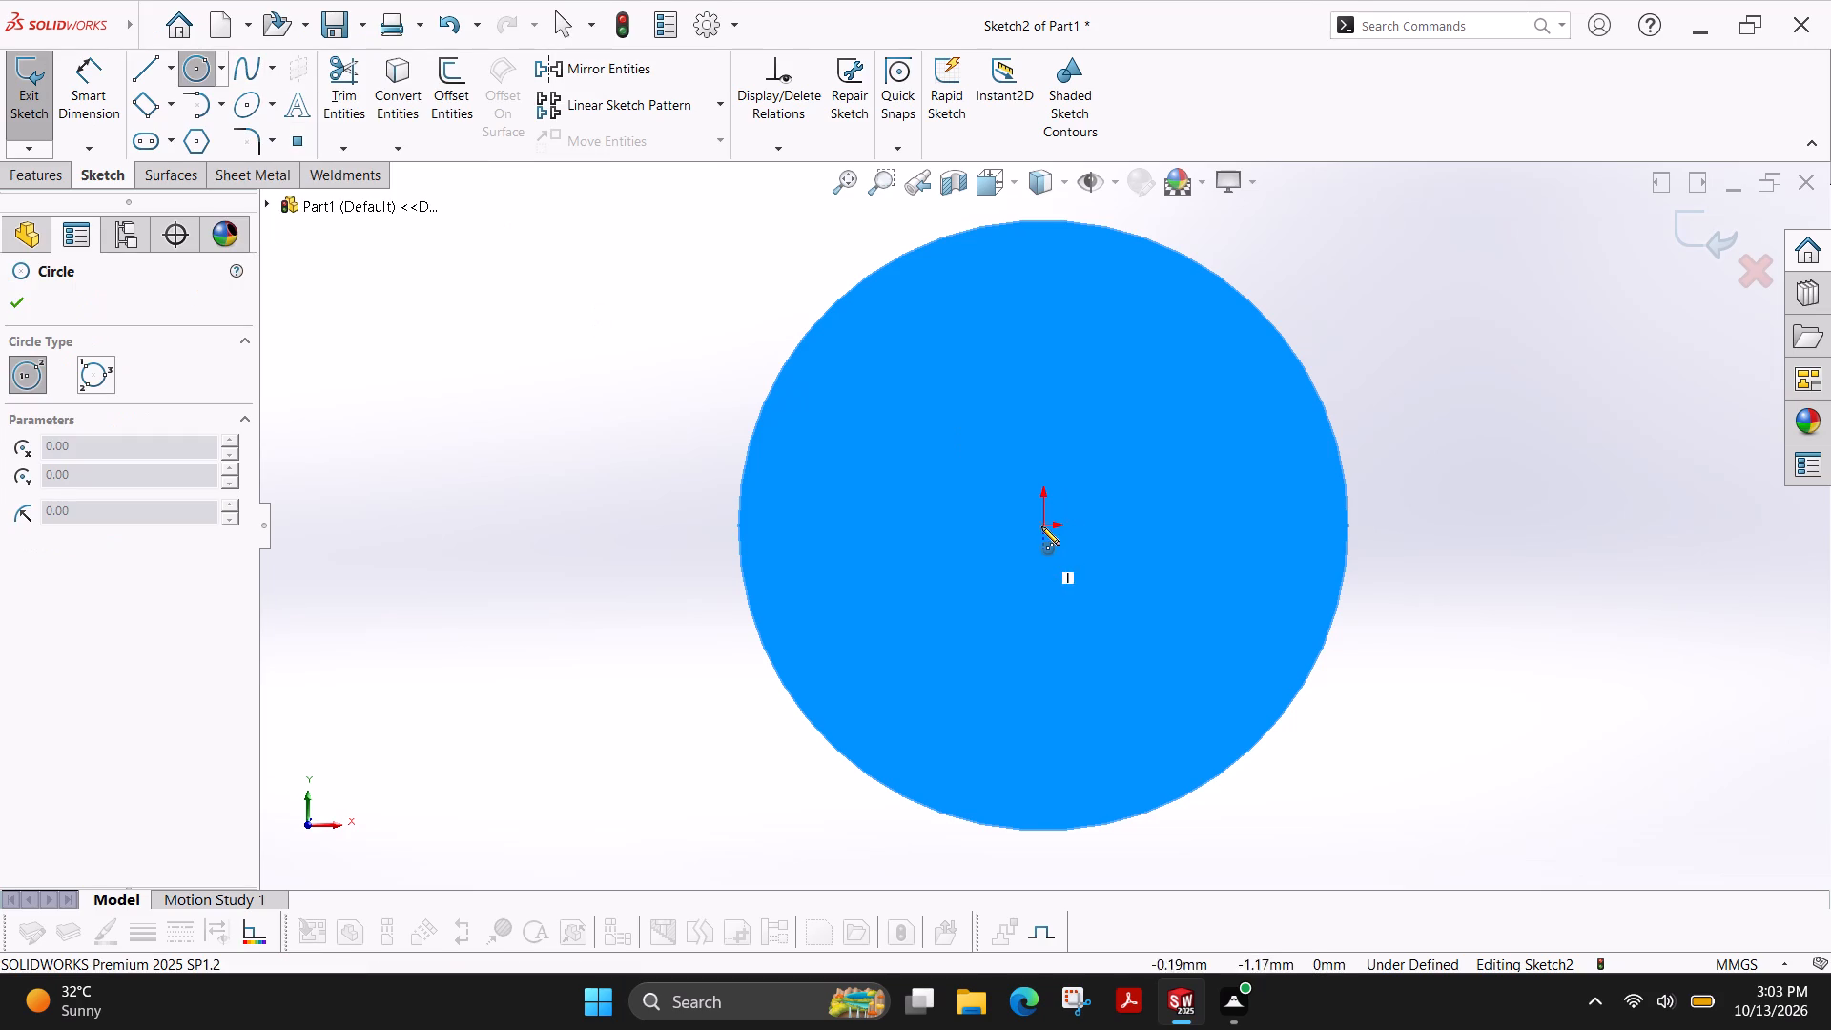
{"action": "left_click", "coordinate": [1048, 526]}
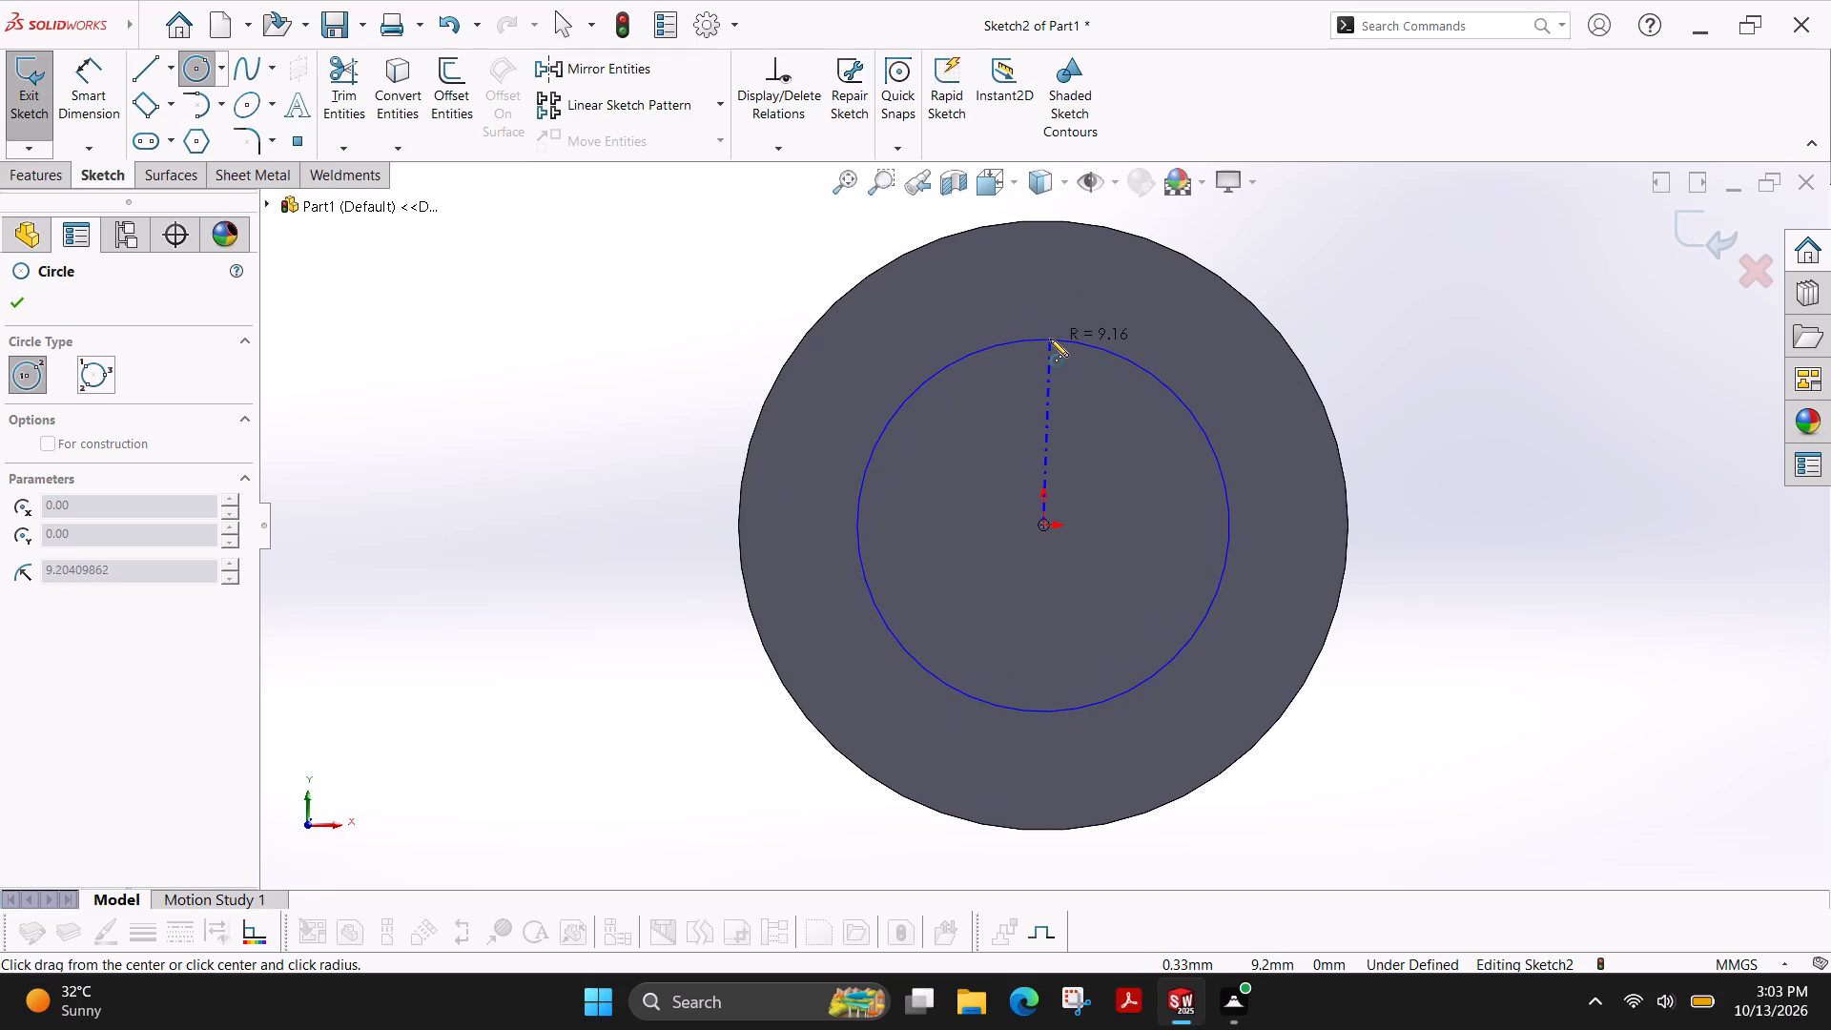
{"action": "left_click", "coordinate": [1050, 339]}
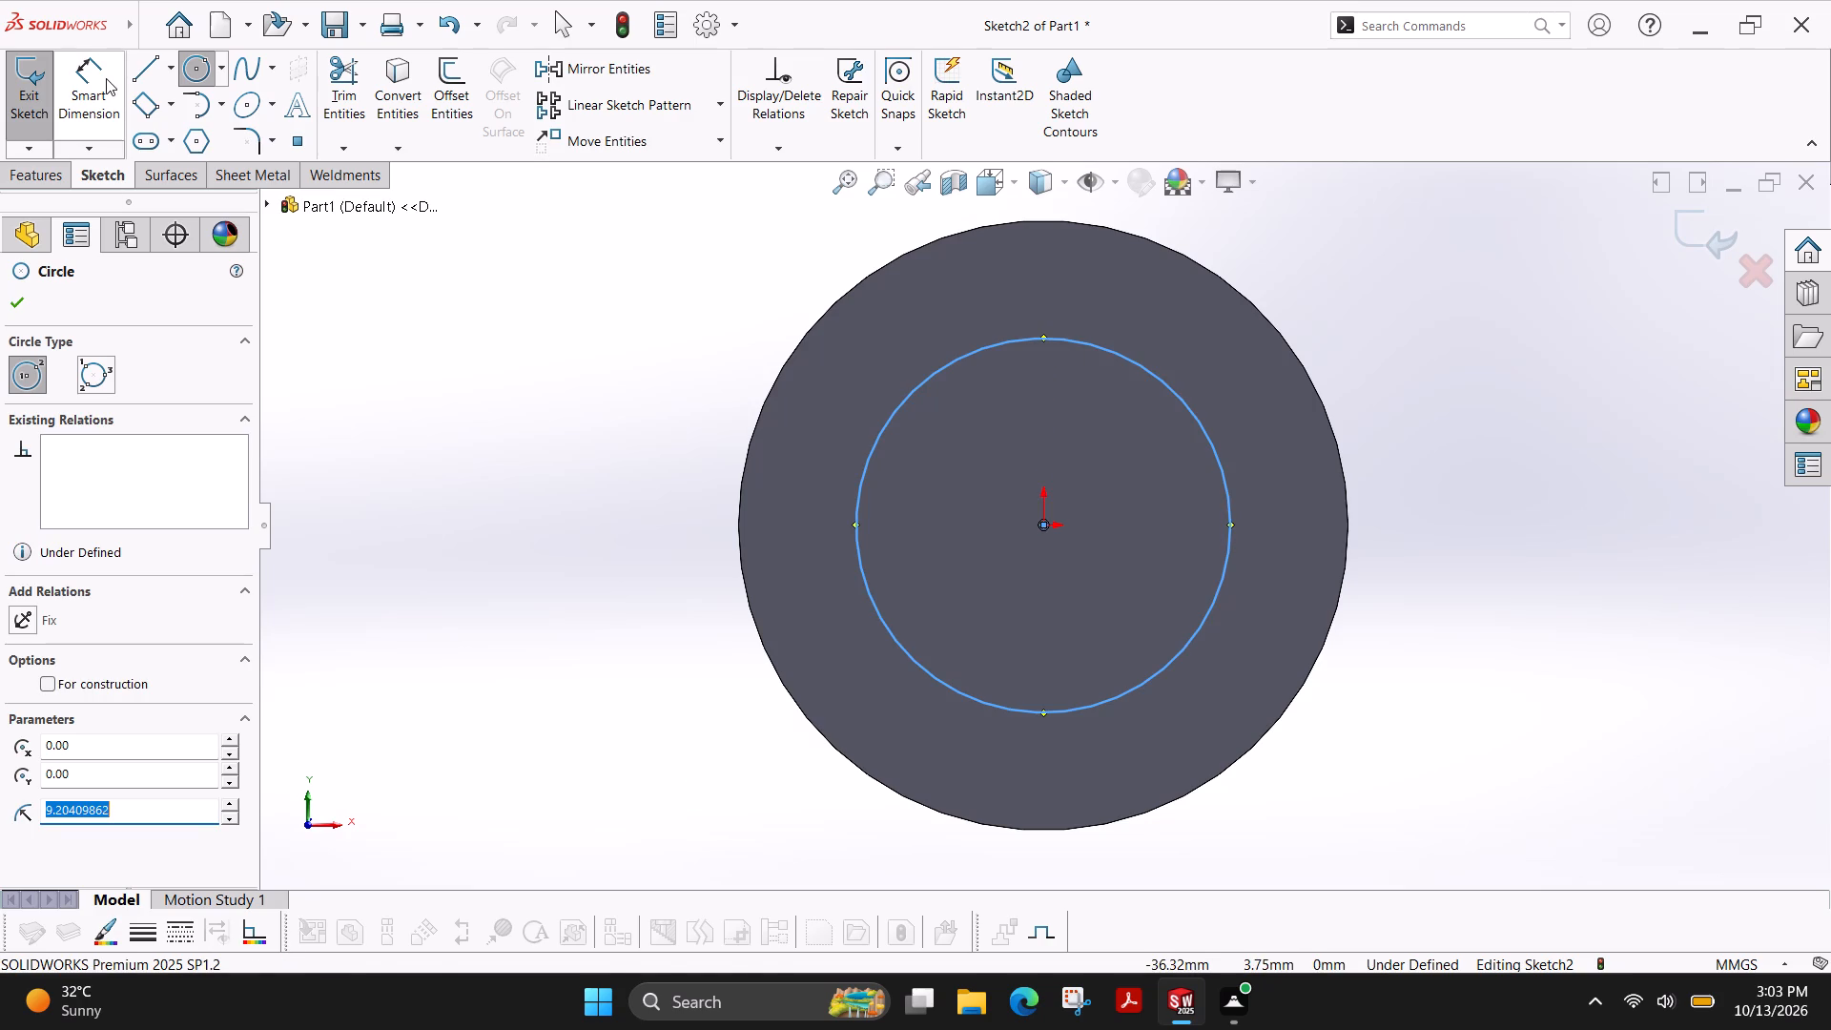
{"action": "type", "text": "10"}
{"action": "key", "text": "Return"}
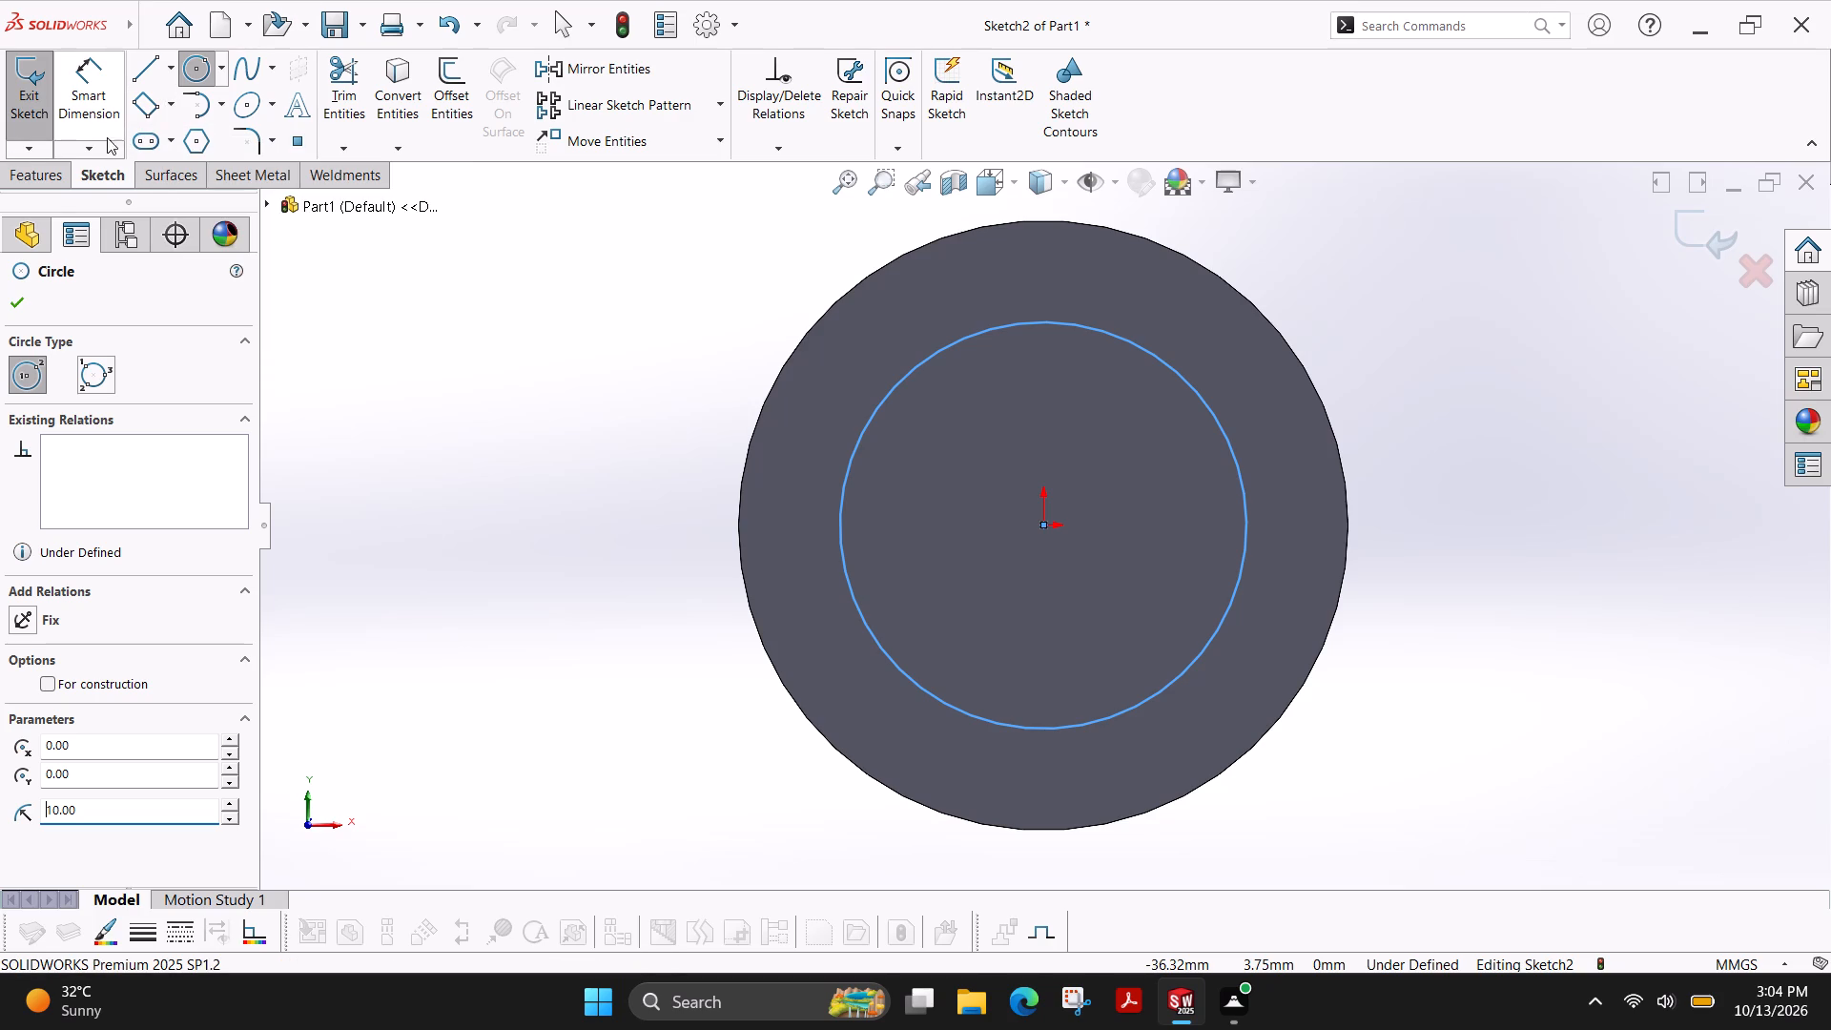
Extrude the 10 mm radius circle 16 mm outward as a blind boss merged with the cylinder.
{"action": "left_click", "coordinate": [34, 175]}
{"action": "left_click", "coordinate": [34, 65]}
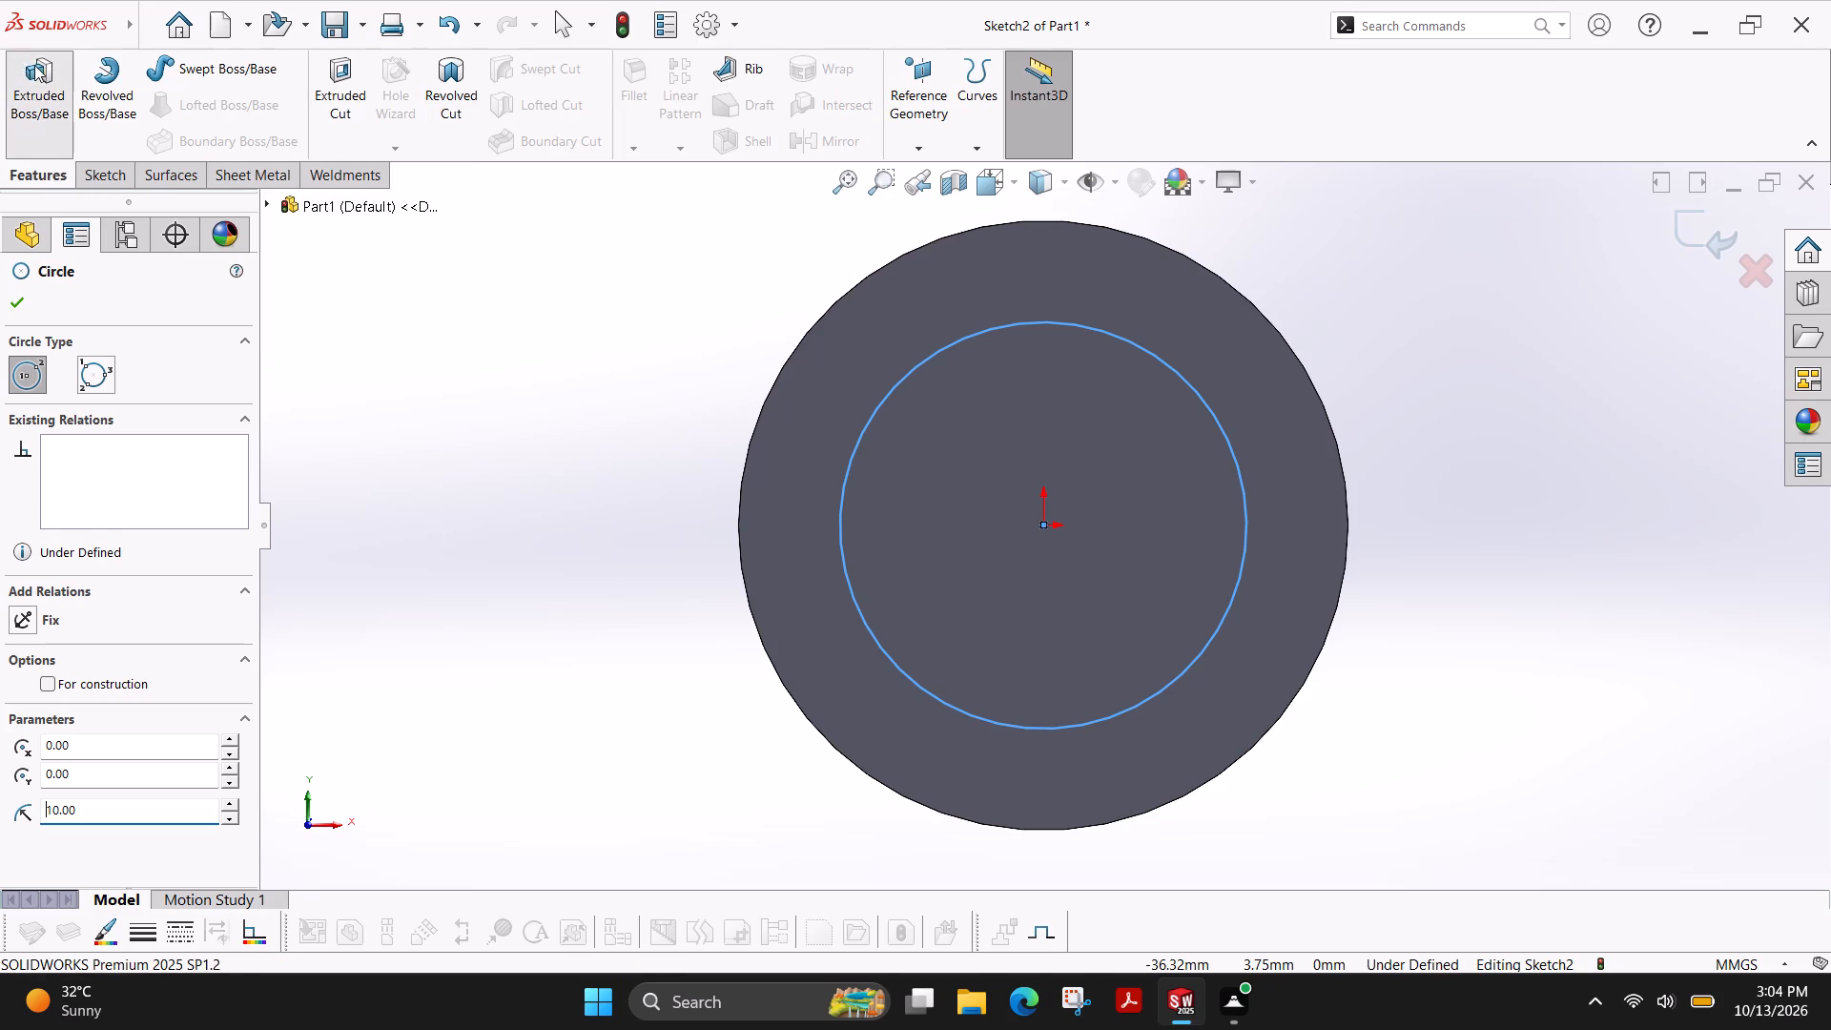
{"action": "scroll", "coordinate": [574, 560], "scroll_direction": "down", "scroll_amount": 1}
{"action": "scroll", "coordinate": [574, 560], "scroll_direction": "up", "scroll_amount": 1}
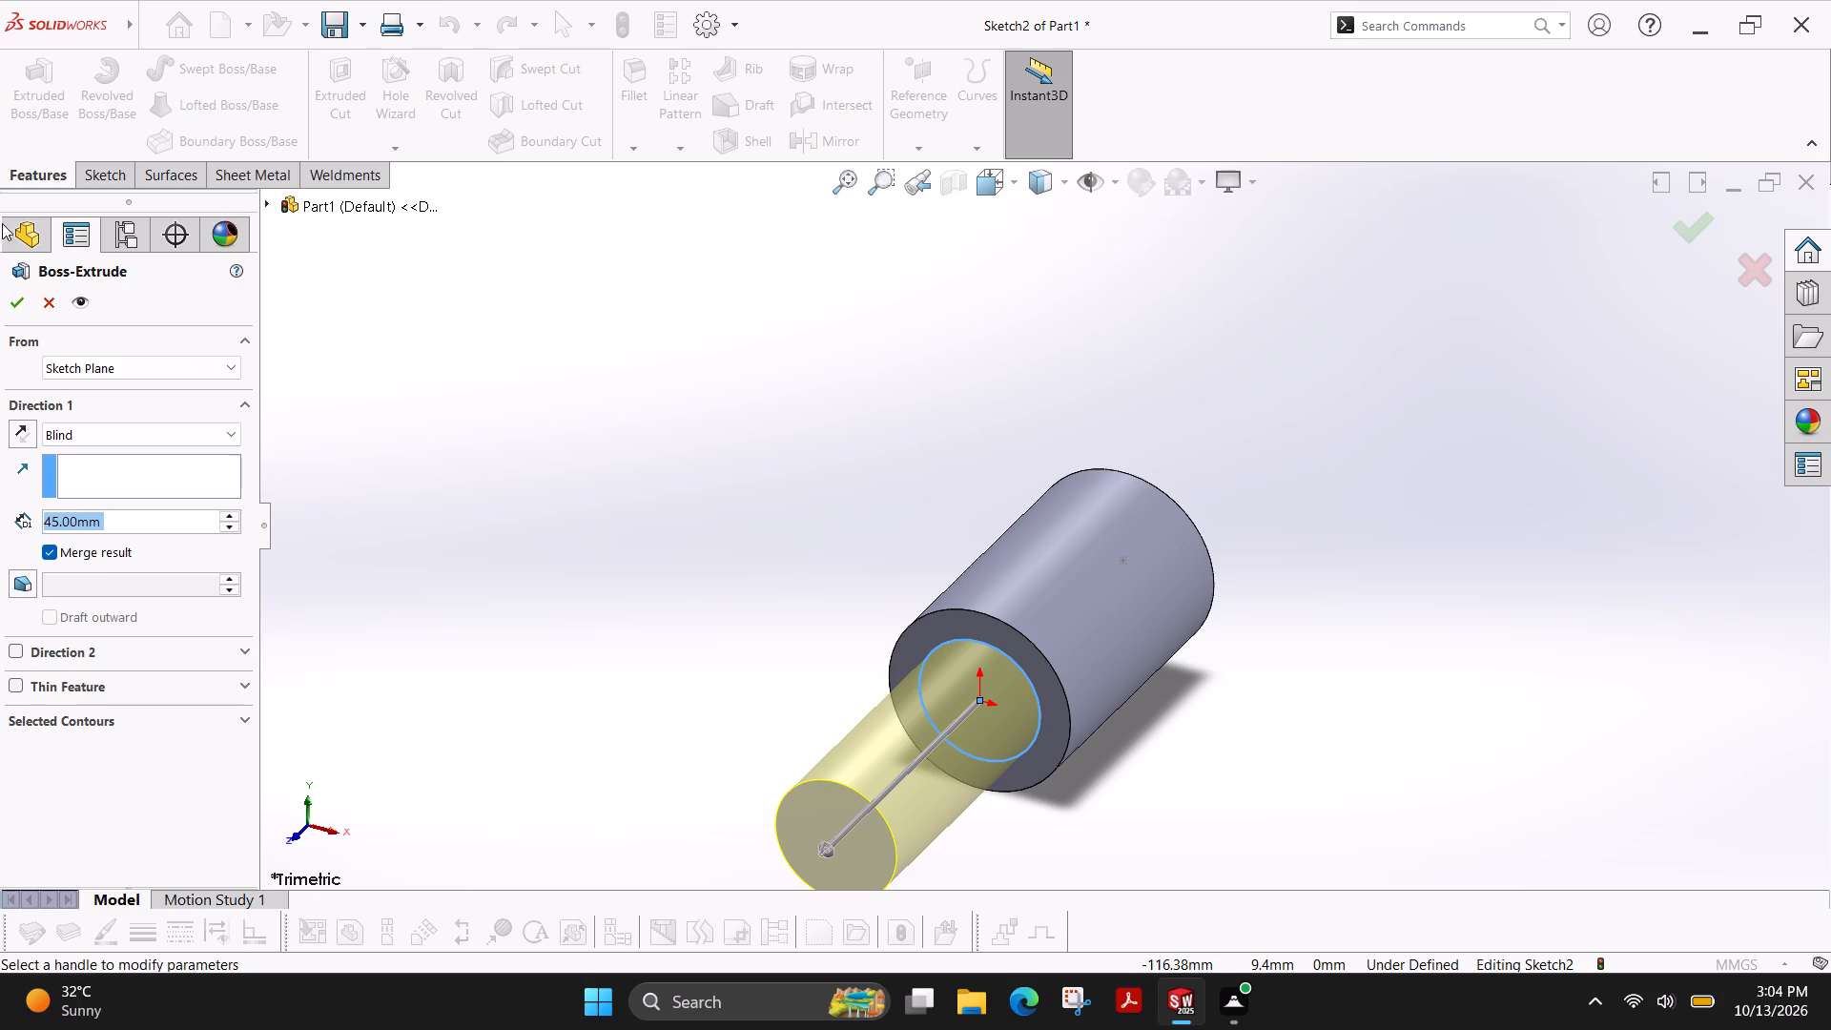
{"action": "type", "text": "16"}
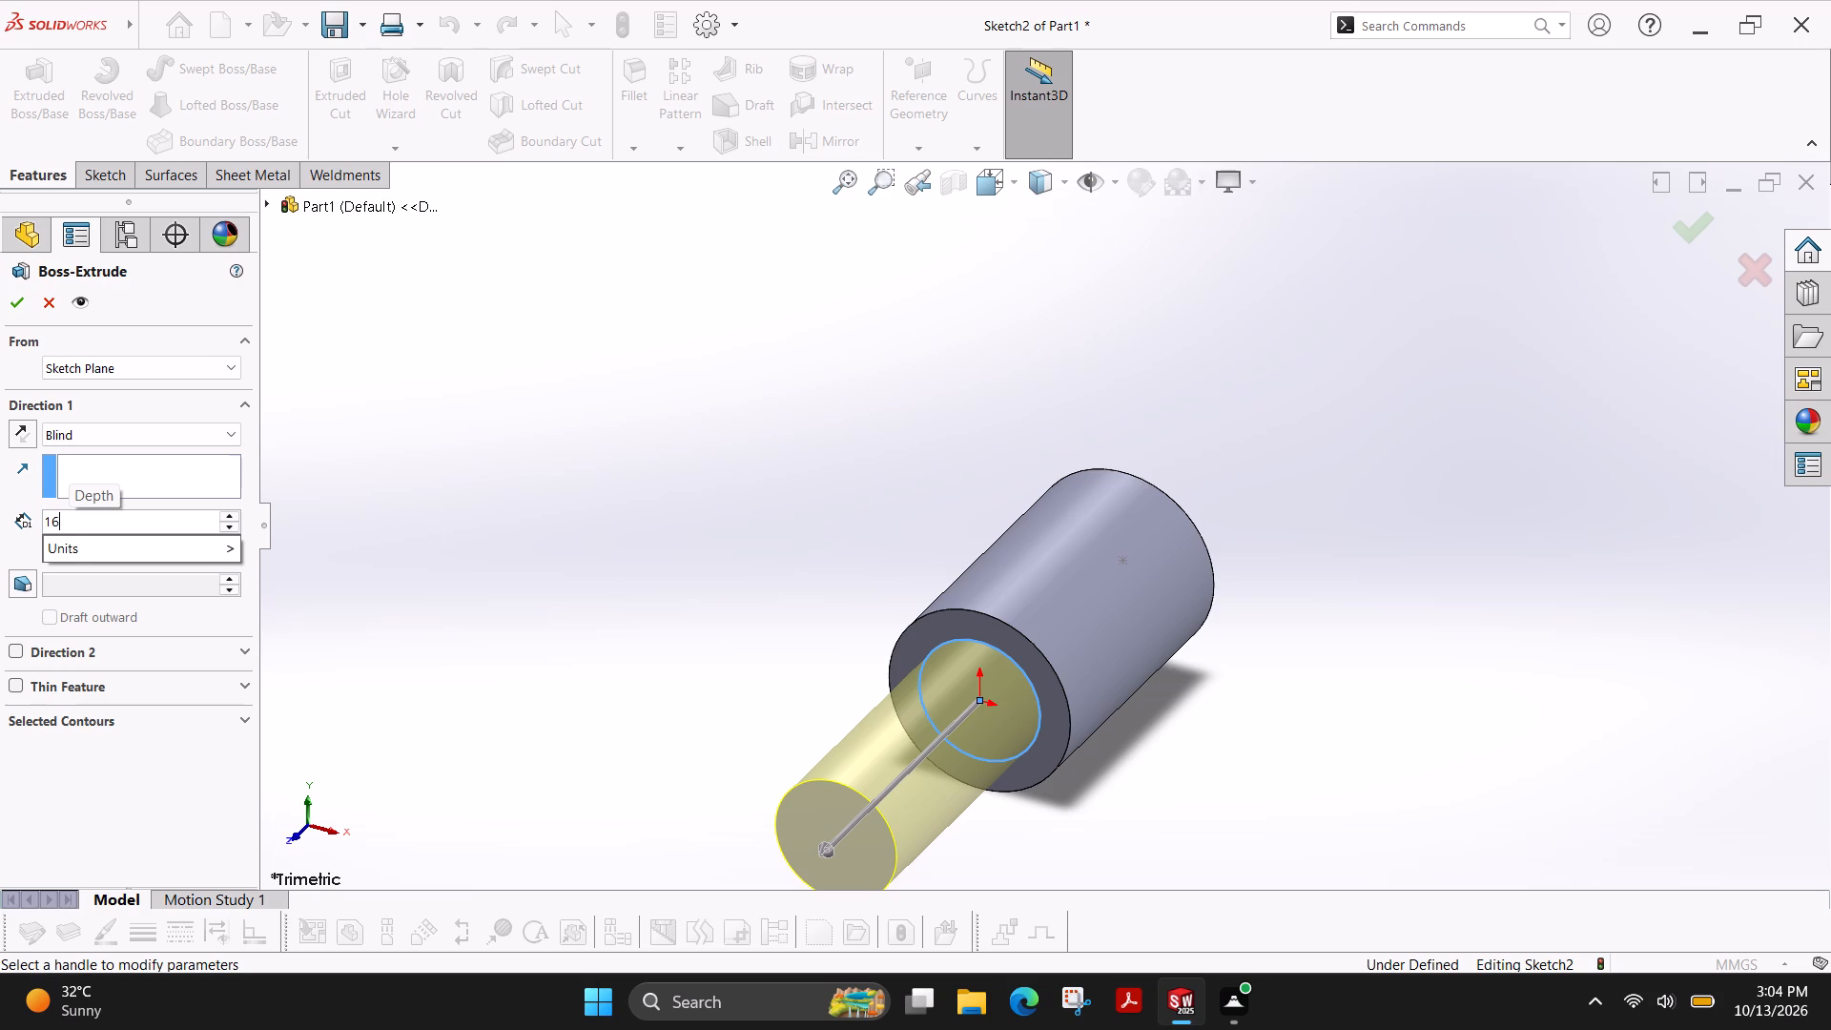
{"action": "key", "text": "Return"}
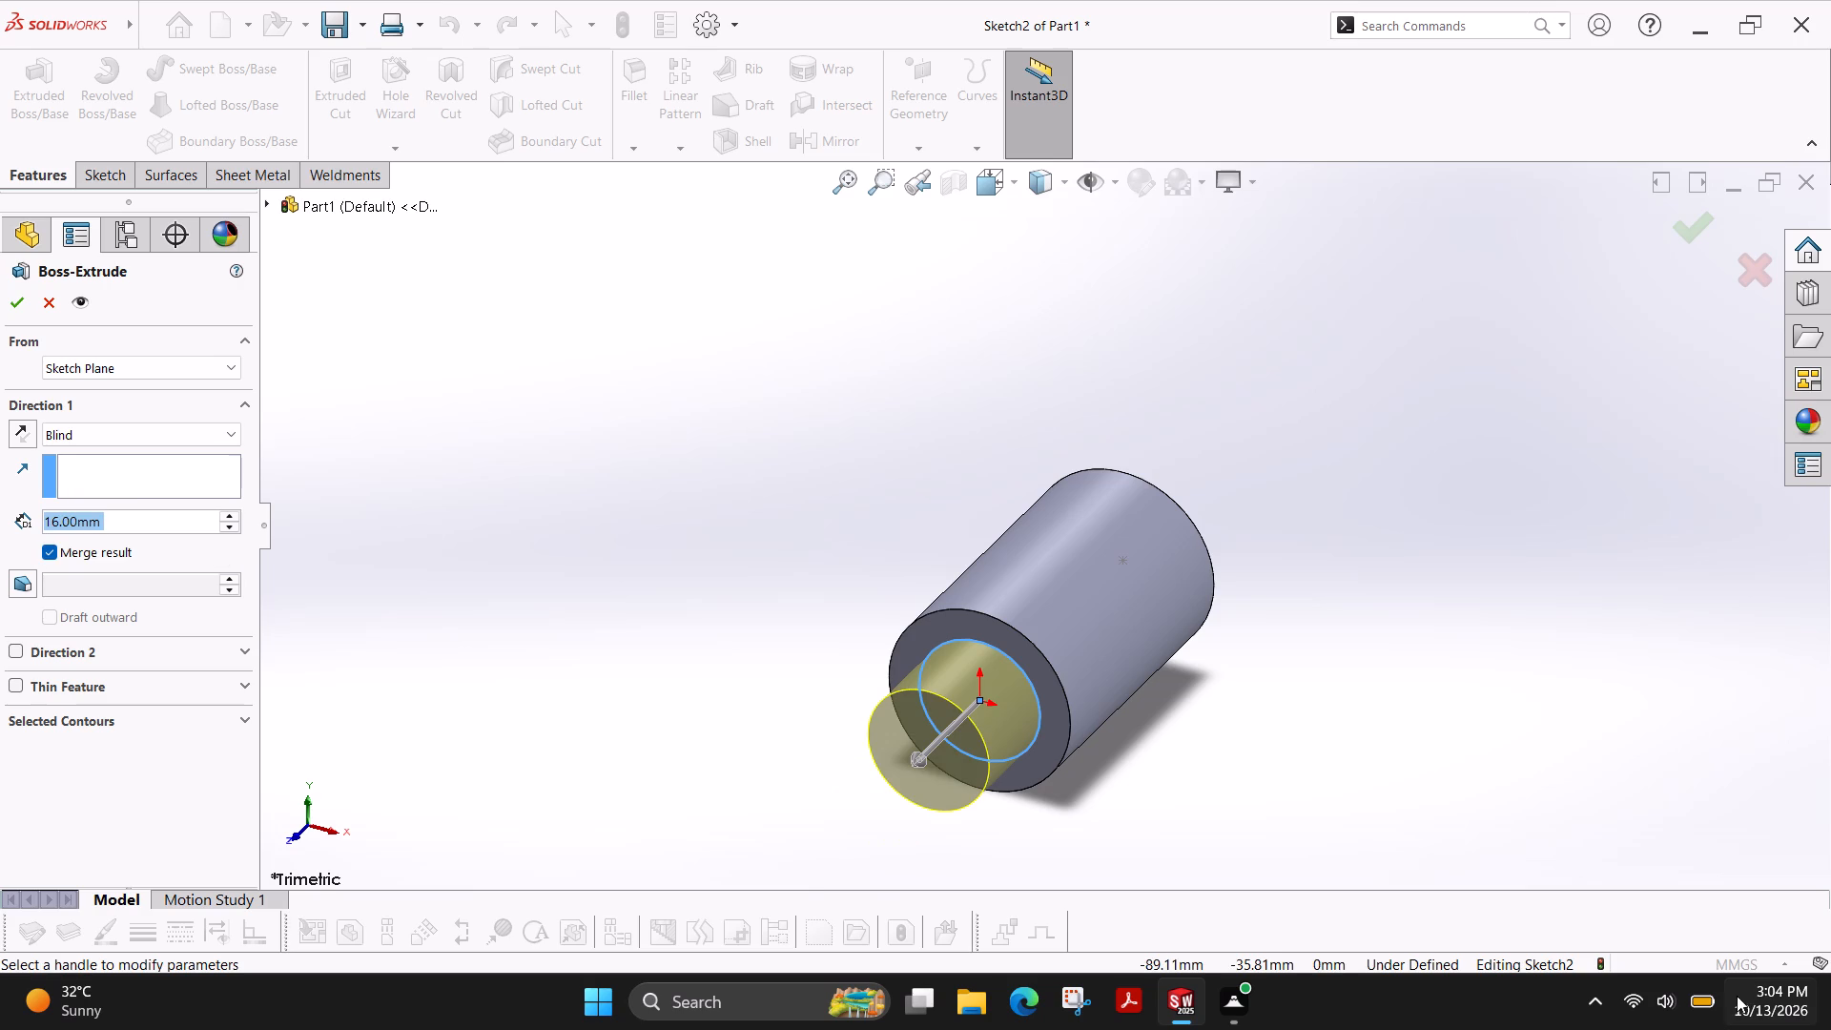
{"action": "left_click", "coordinate": [8, 310]}
Sketch a circle of 4 mm radius on the end face of the smaller cylinder, centred on the origin.
{"action": "scroll", "coordinate": [1214, 669], "scroll_direction": "down", "scroll_amount": 1}
{"action": "scroll", "coordinate": [1213, 669], "scroll_direction": "up", "scroll_amount": 3}
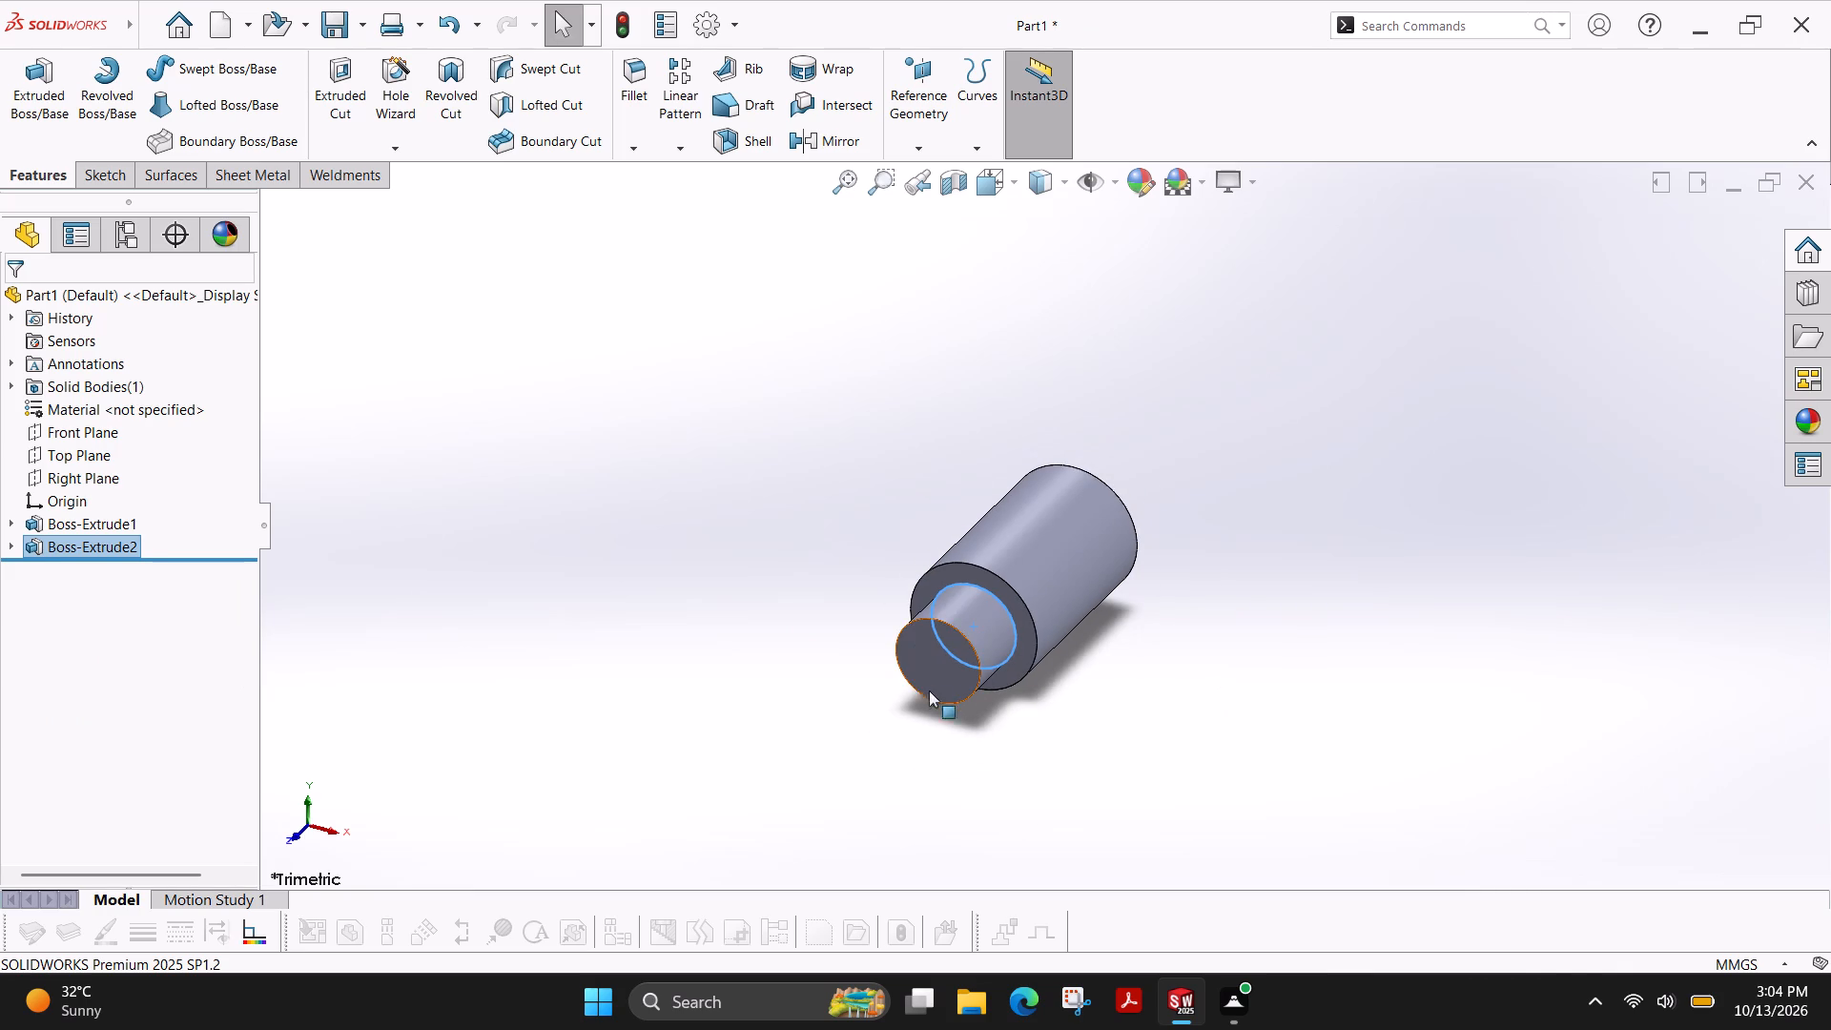
{"action": "left_click", "coordinate": [933, 678]}
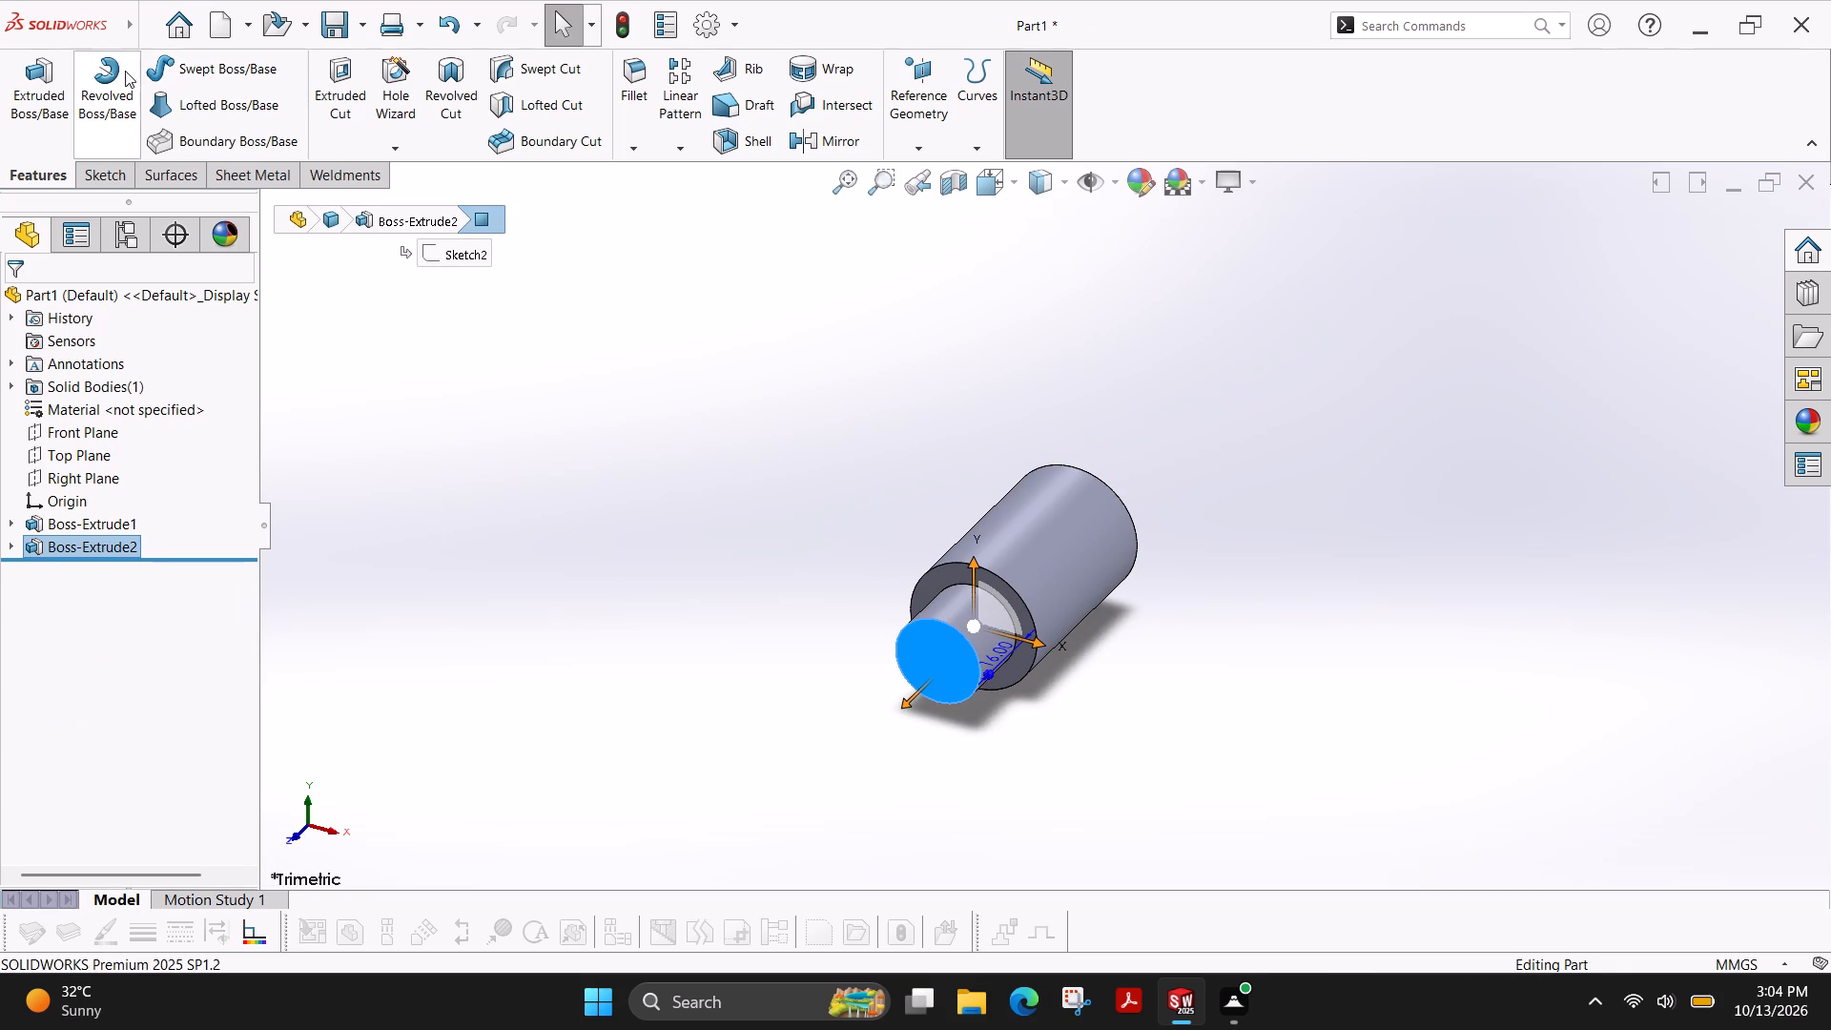
{"action": "left_click", "coordinate": [118, 176]}
{"action": "left_click", "coordinate": [33, 71]}
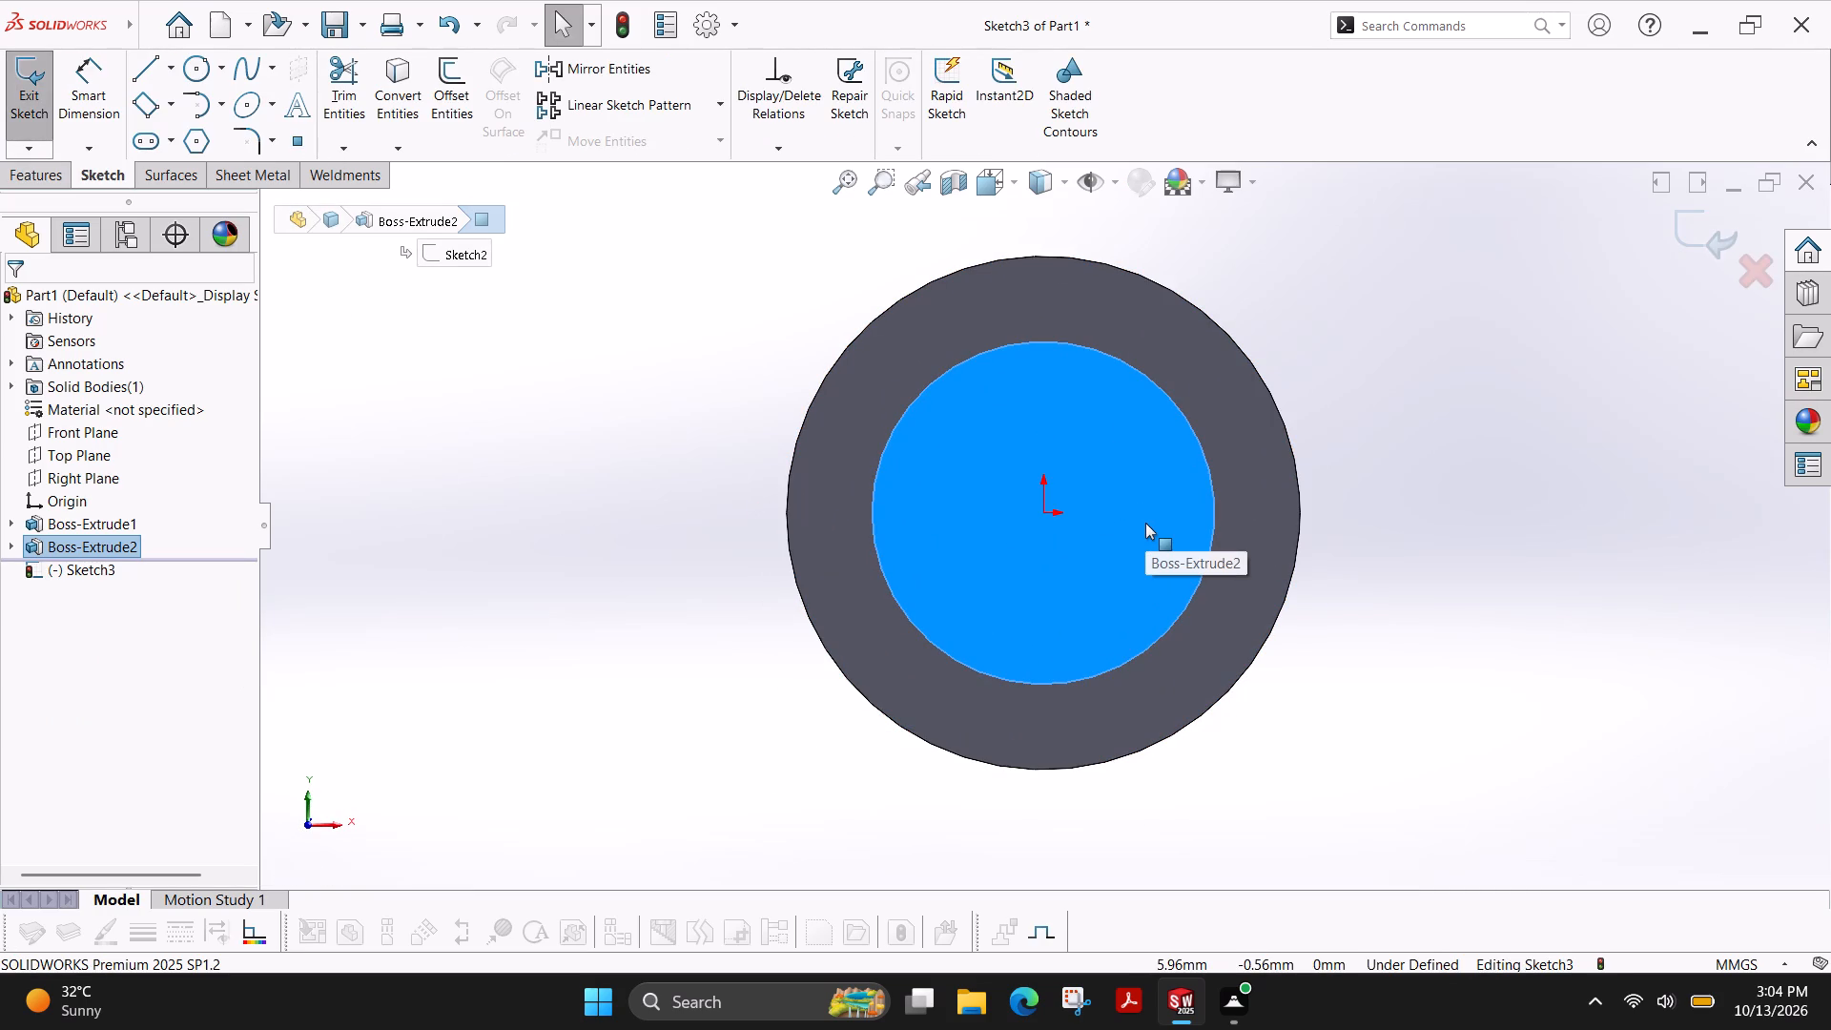
{"action": "left_click", "coordinate": [188, 77]}
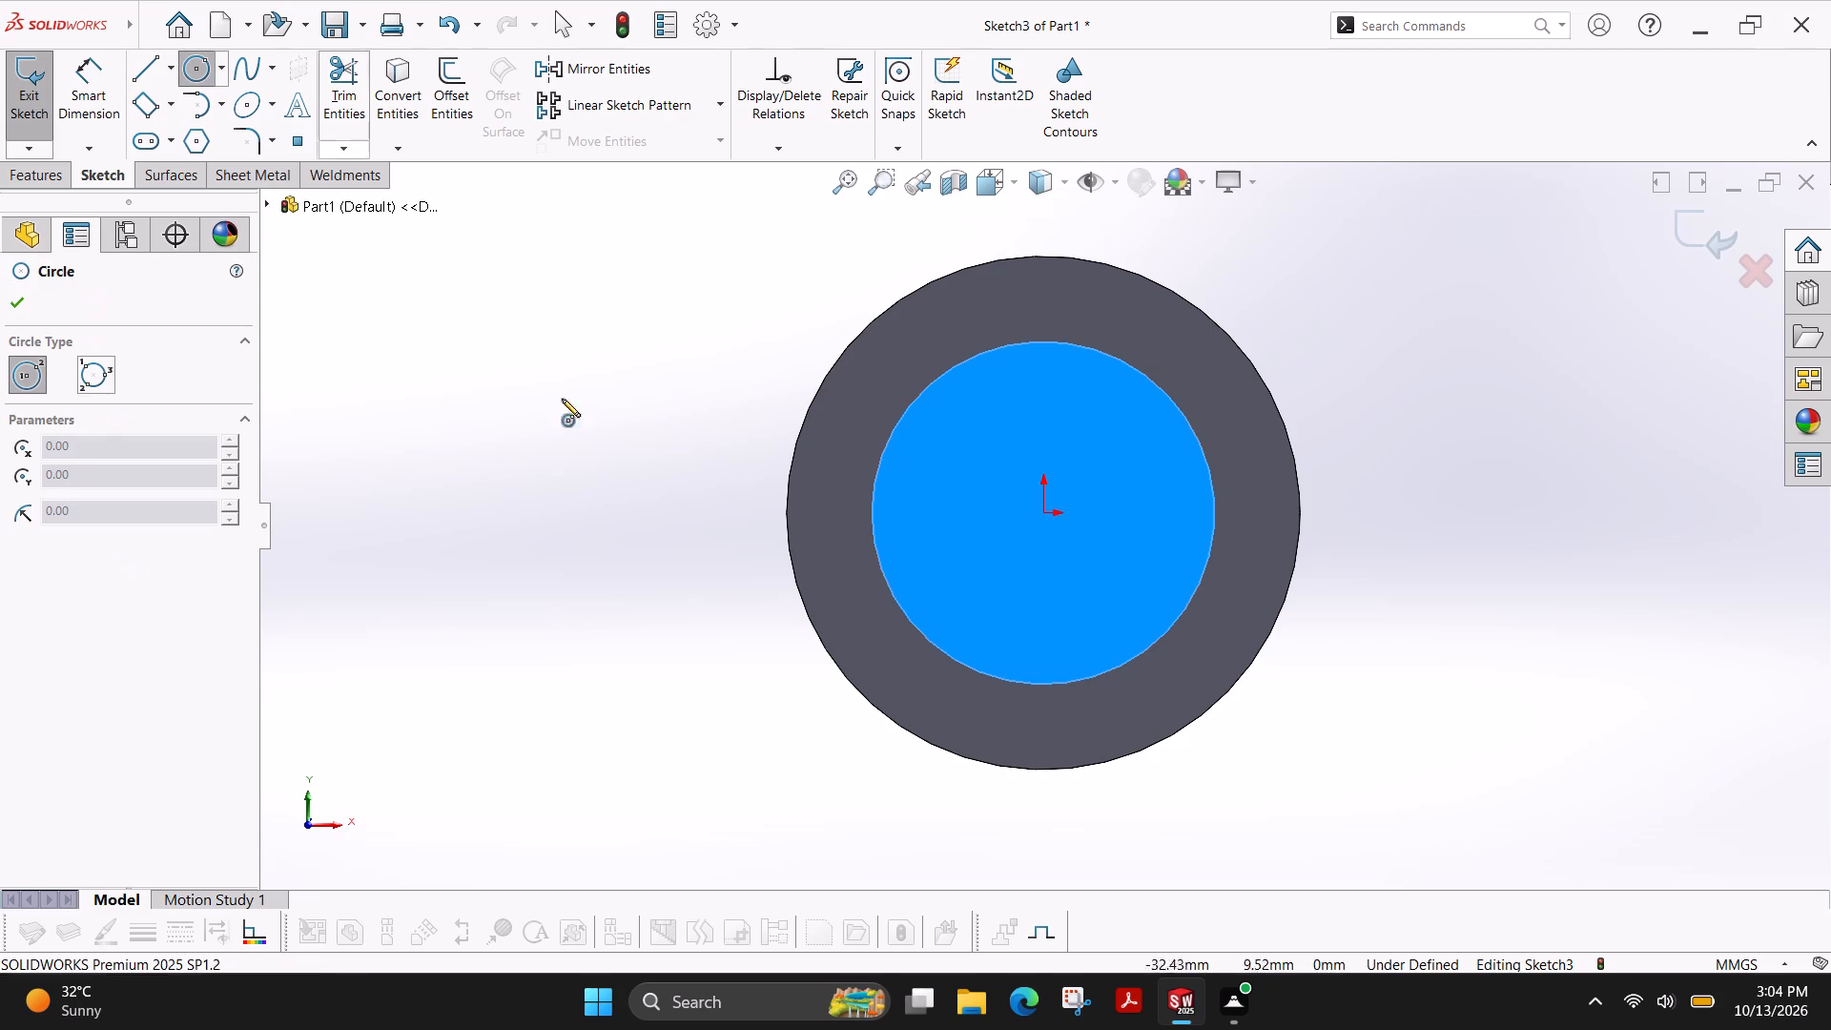
{"action": "left_click", "coordinate": [1046, 516]}
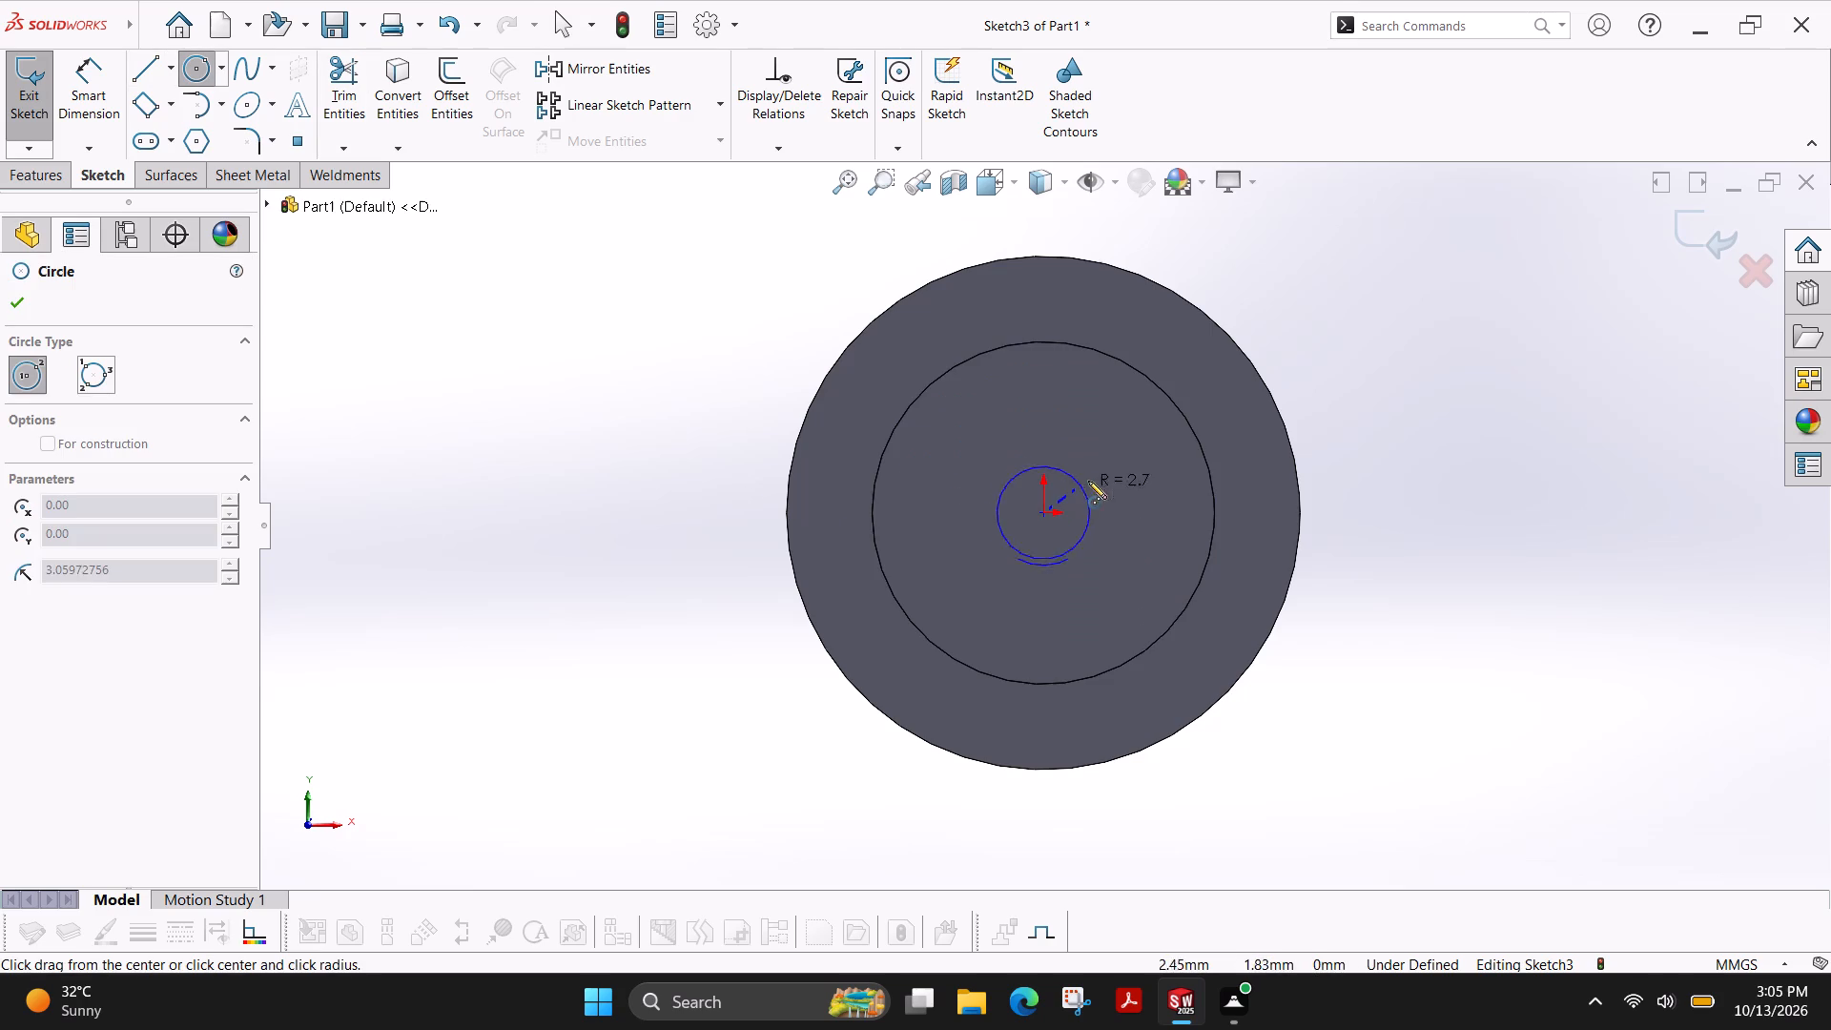
{"action": "left_click", "coordinate": [1096, 464]}
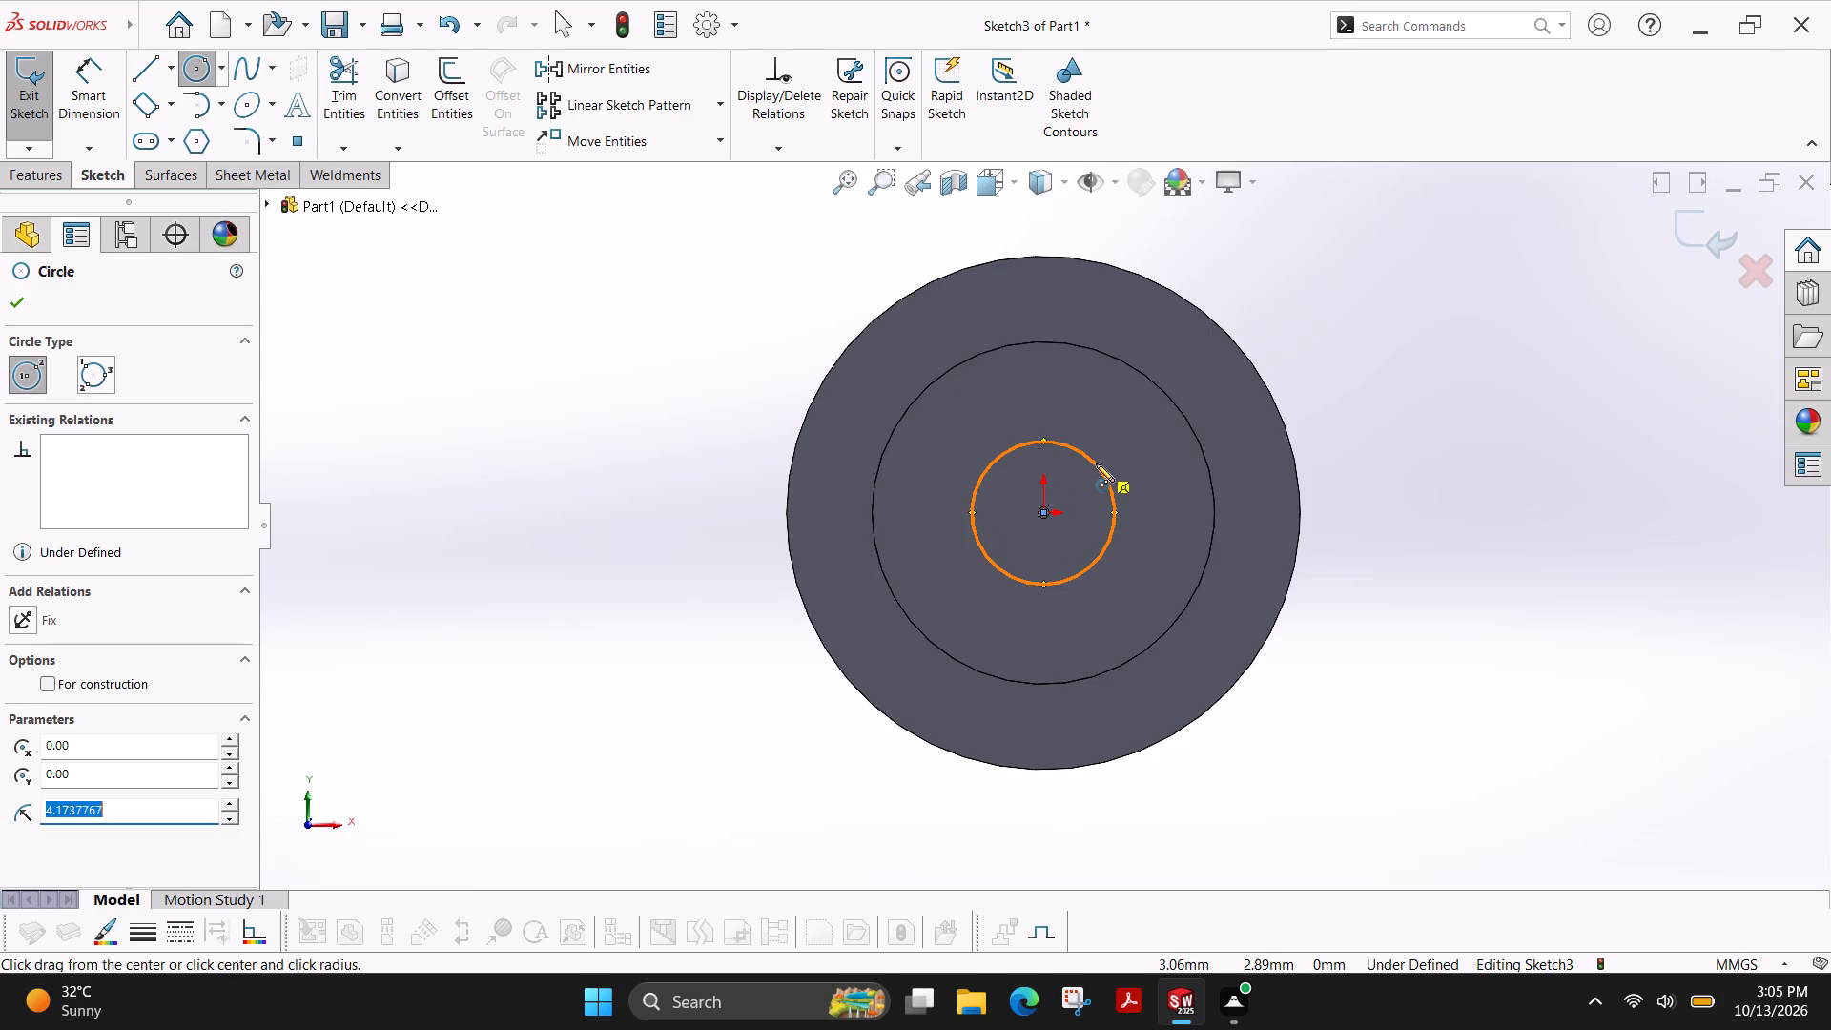
{"action": "key", "text": "4"}
{"action": "key", "text": "Return"}
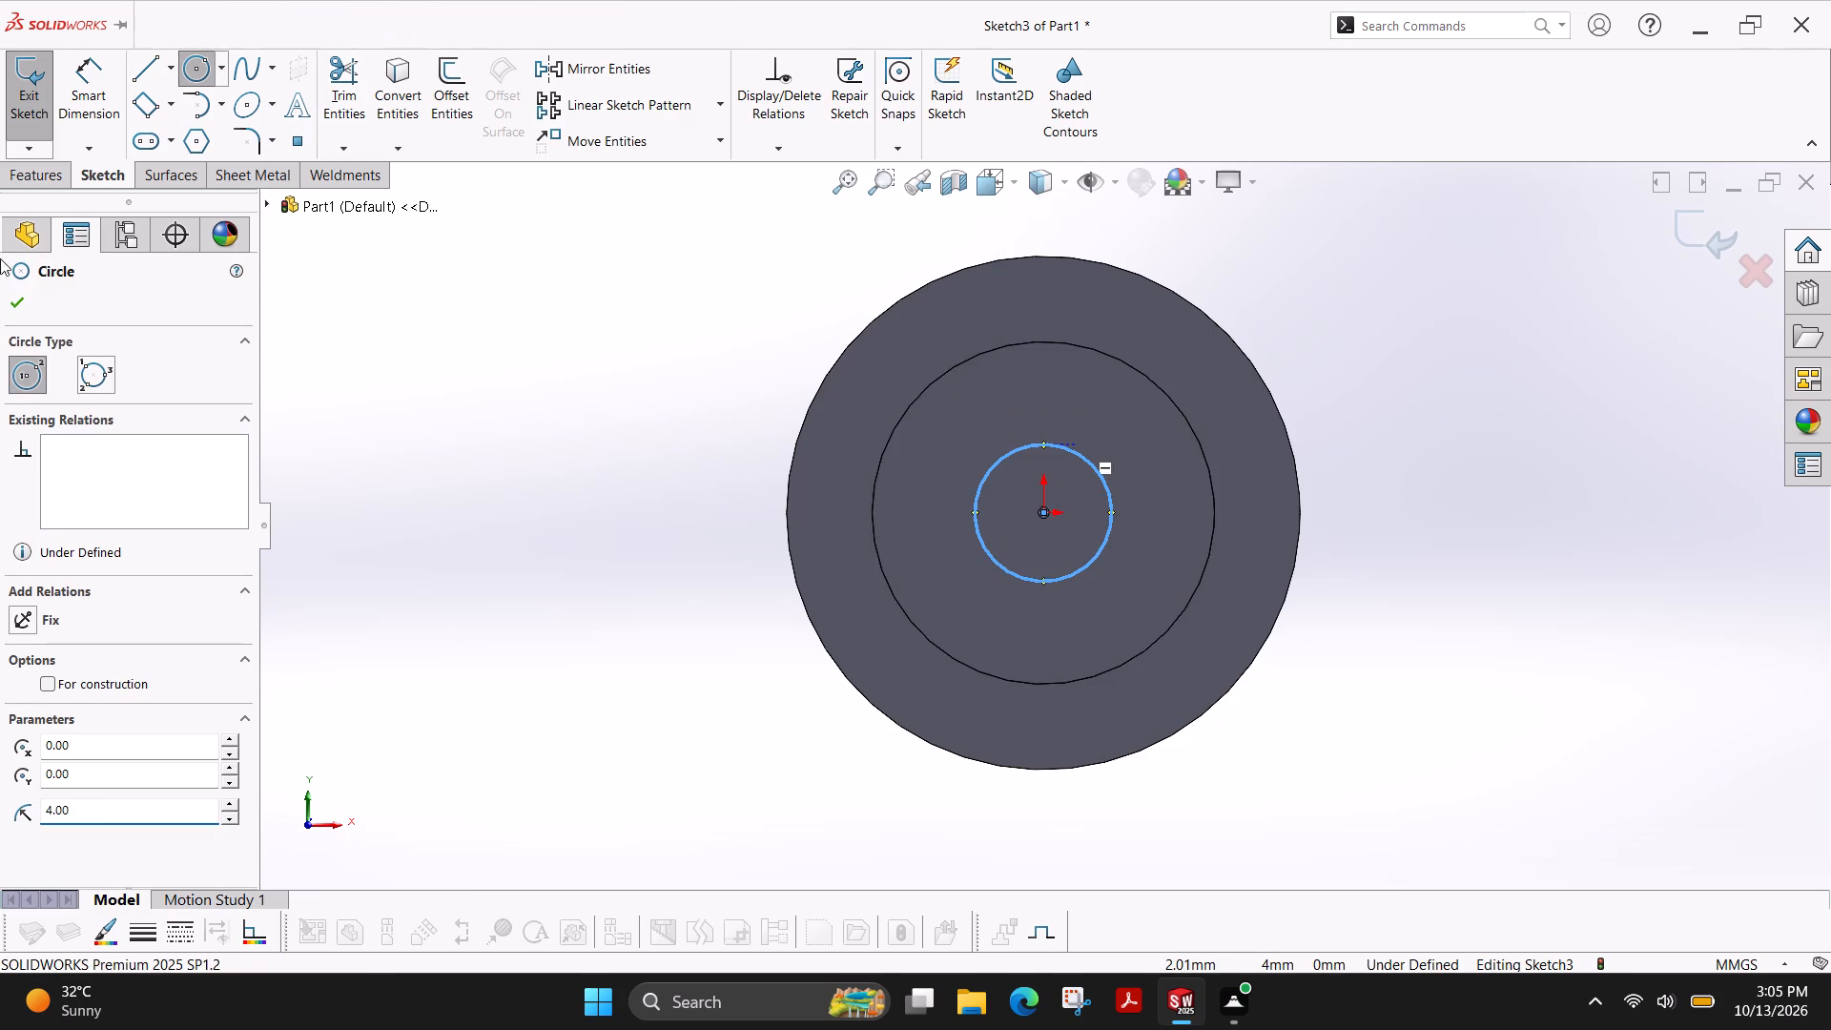
Start an Extruded Boss/Base from the 4 mm radius circle.
{"action": "left_click", "coordinate": [39, 182]}
{"action": "left_click", "coordinate": [42, 97]}
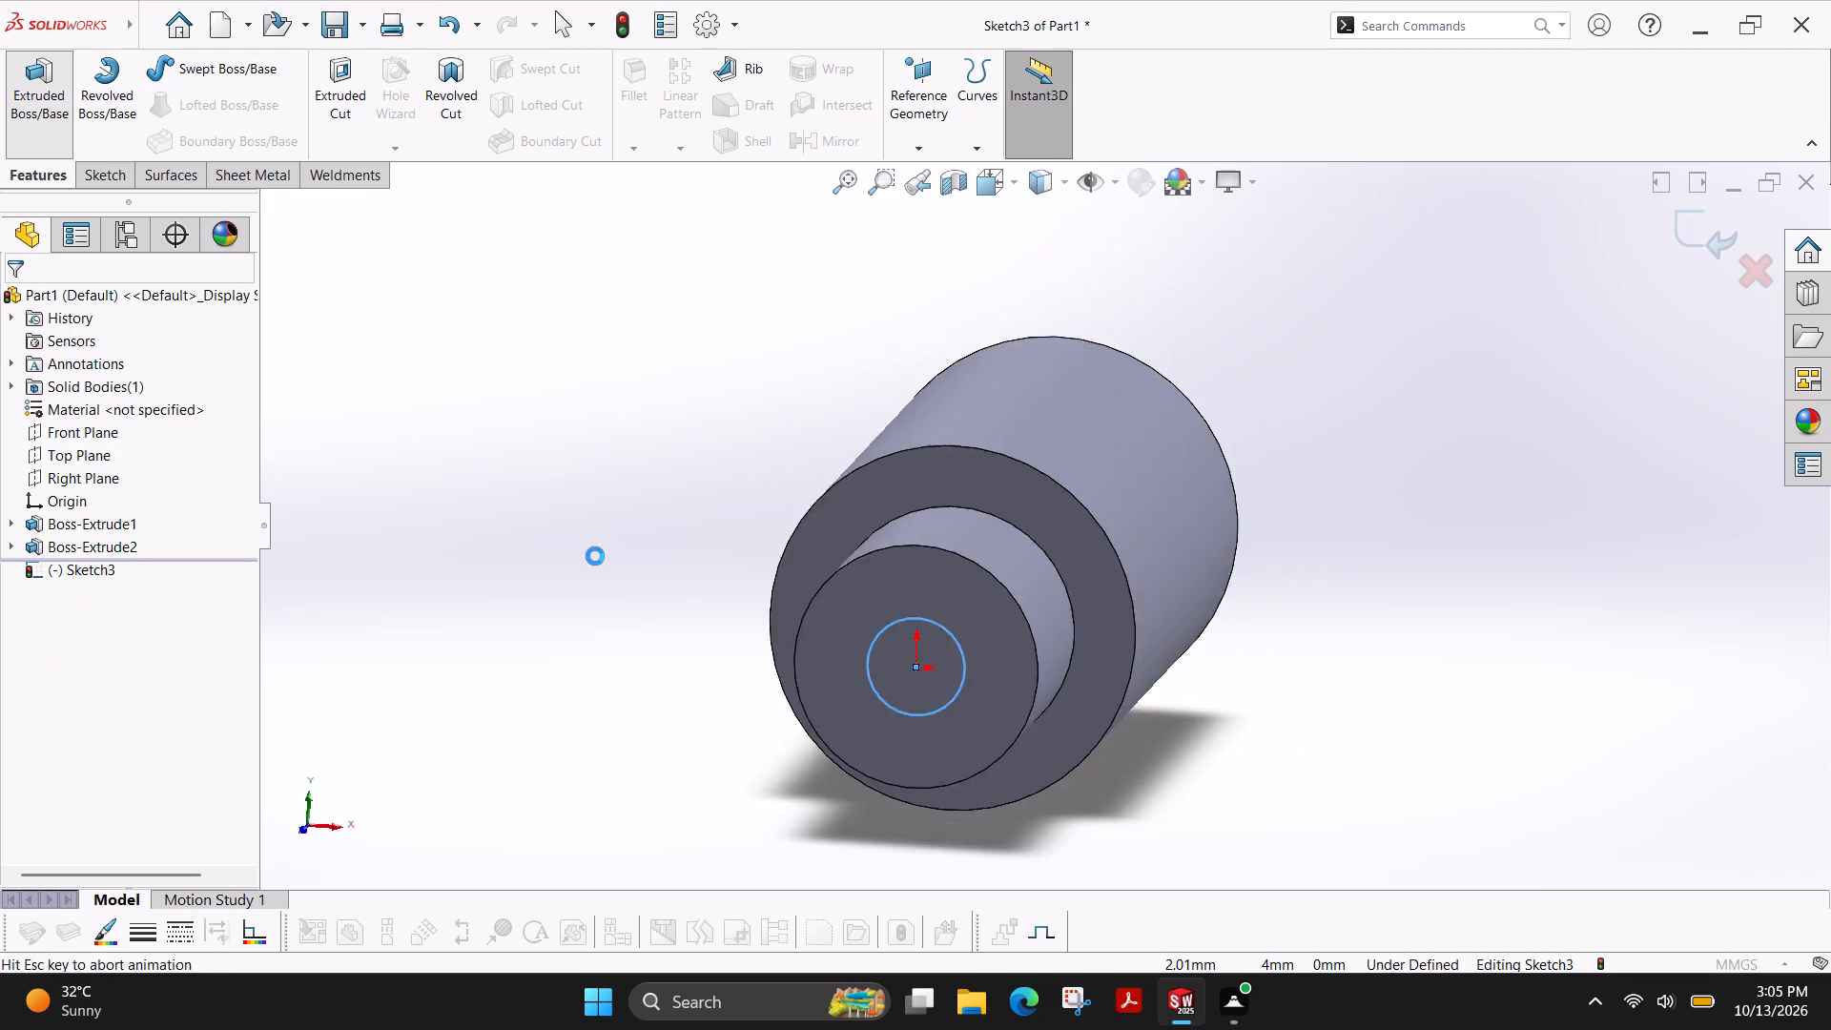
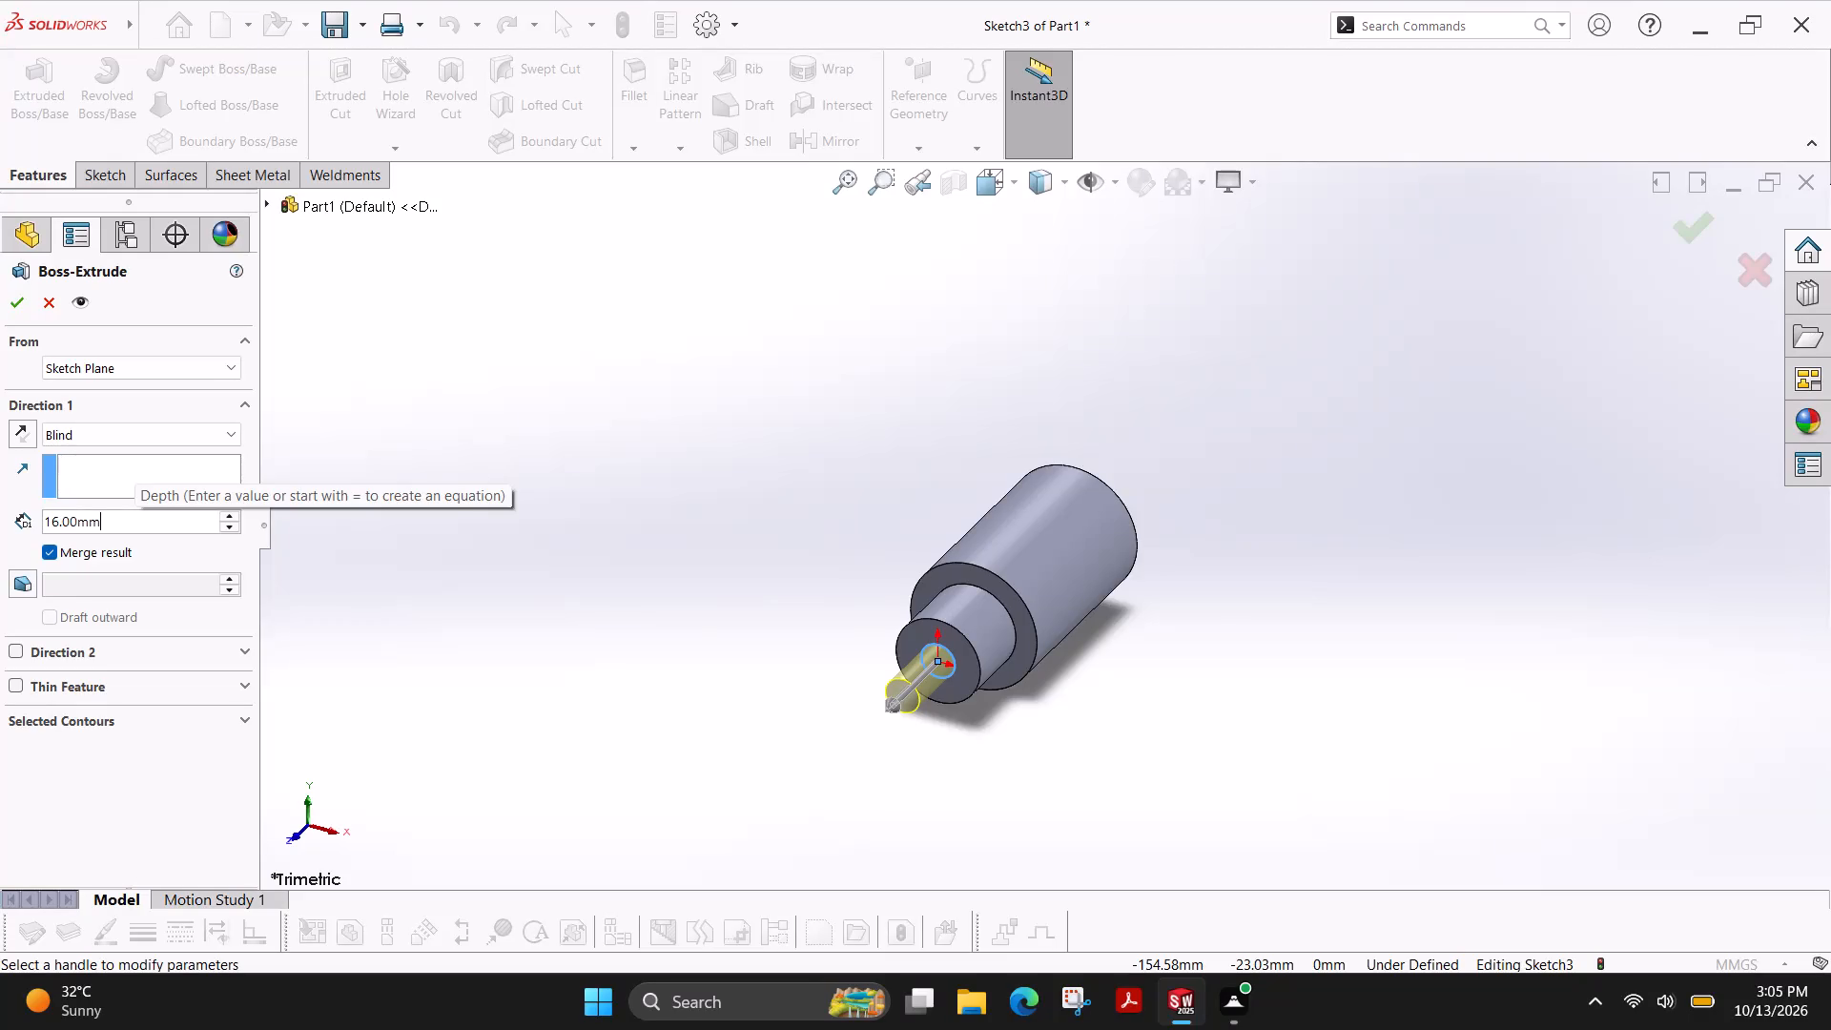
Set the blind extrusion depth of the 4 mm radius circle to 19 mm and complete the merged boss.
{"action": "double_click", "coordinate": [125, 522]}
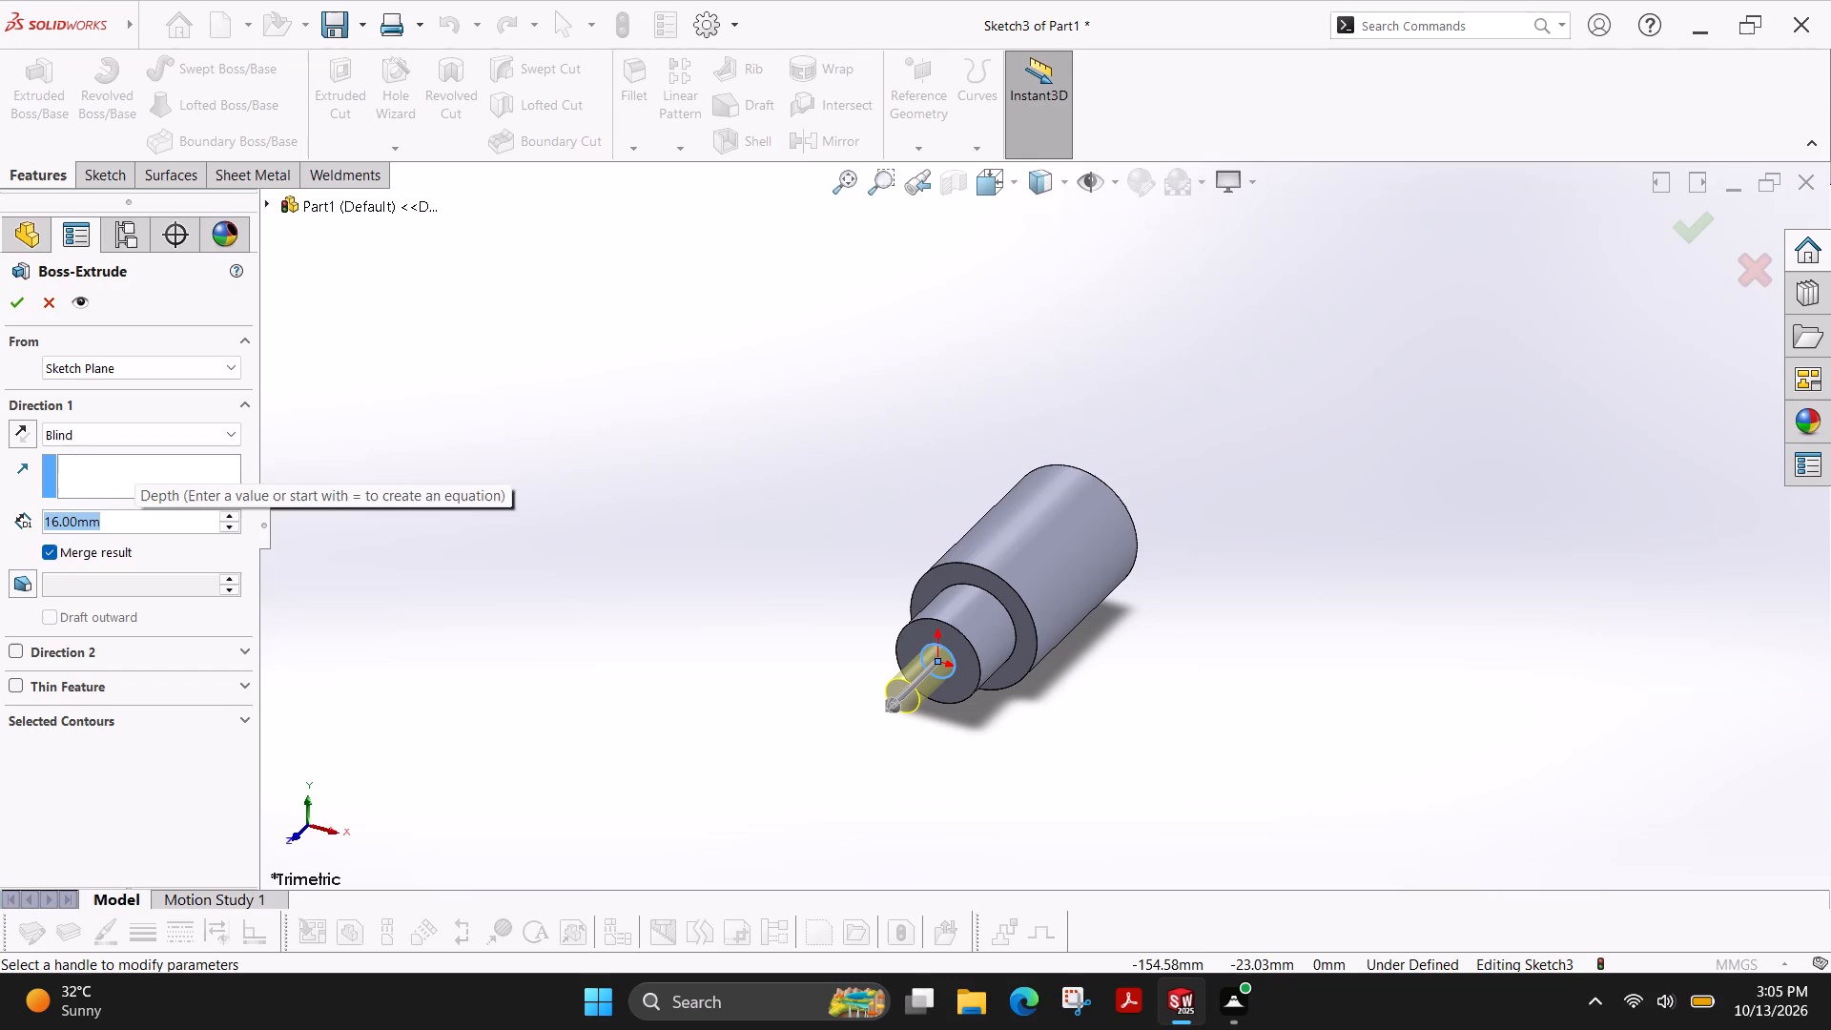
{"action": "type", "text": "19"}
{"action": "key", "text": "Return"}
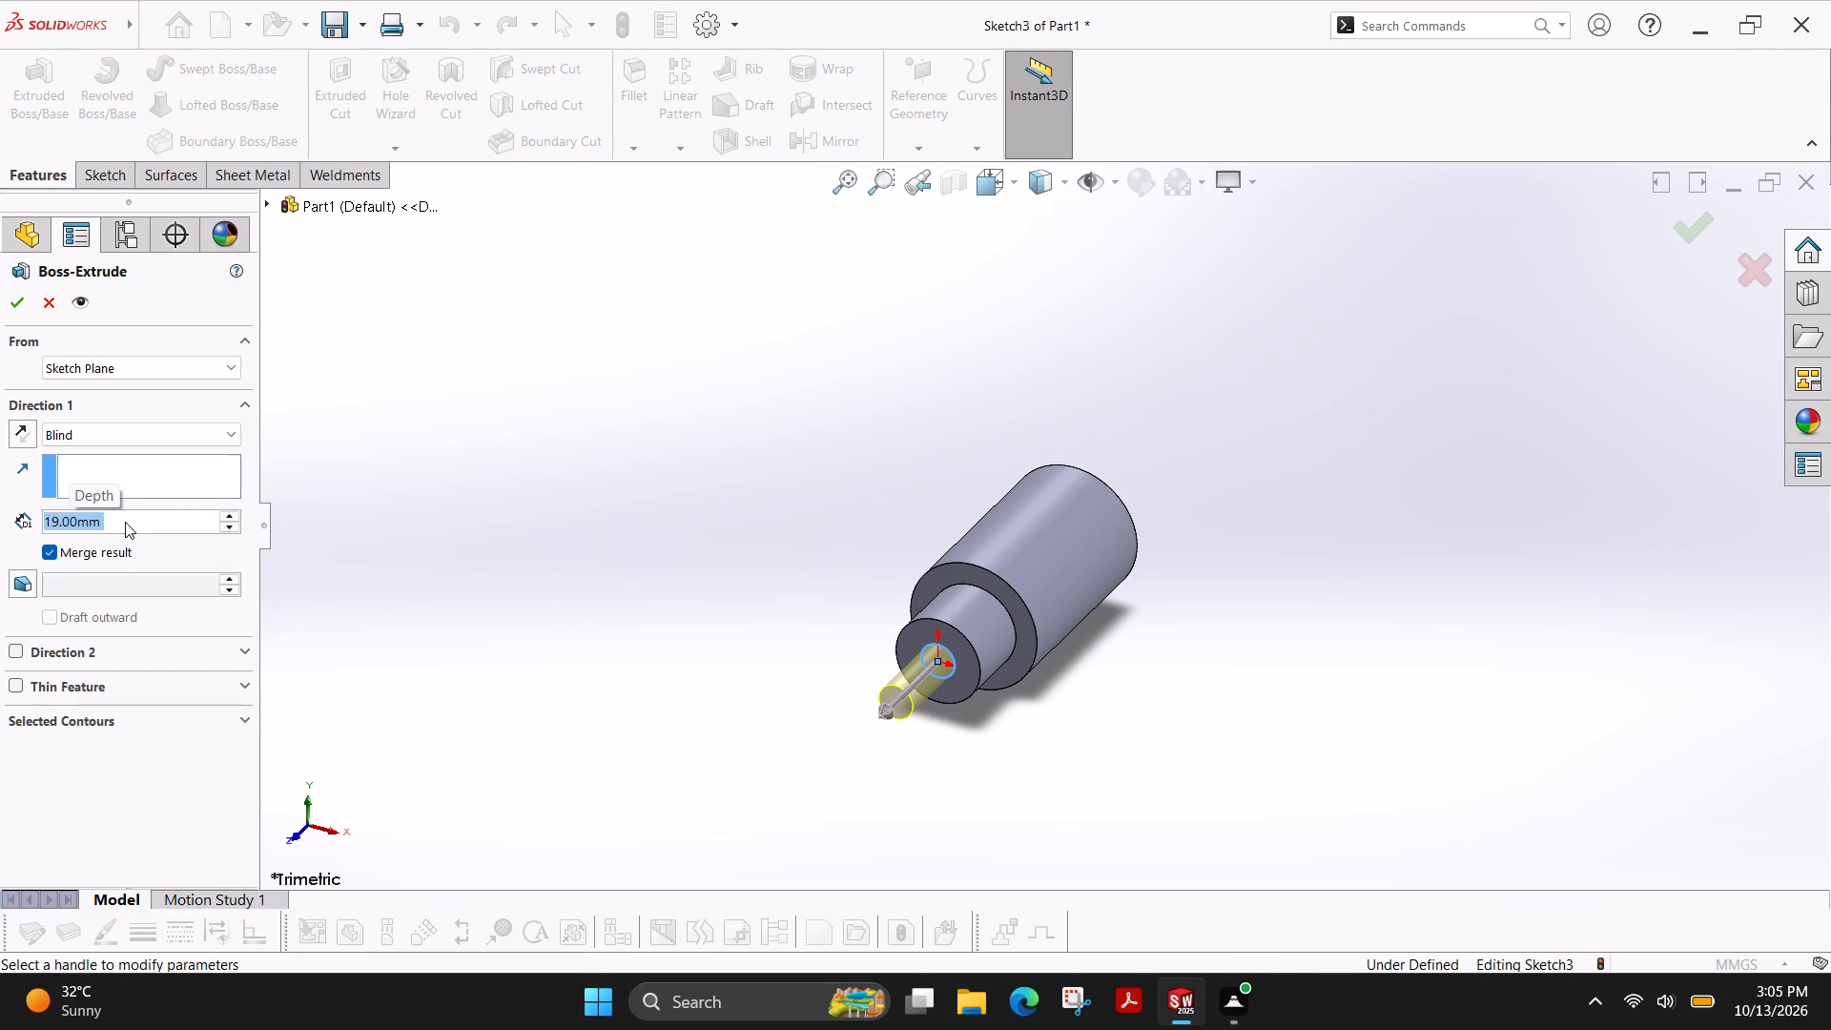
{"action": "left_click", "coordinate": [20, 310]}
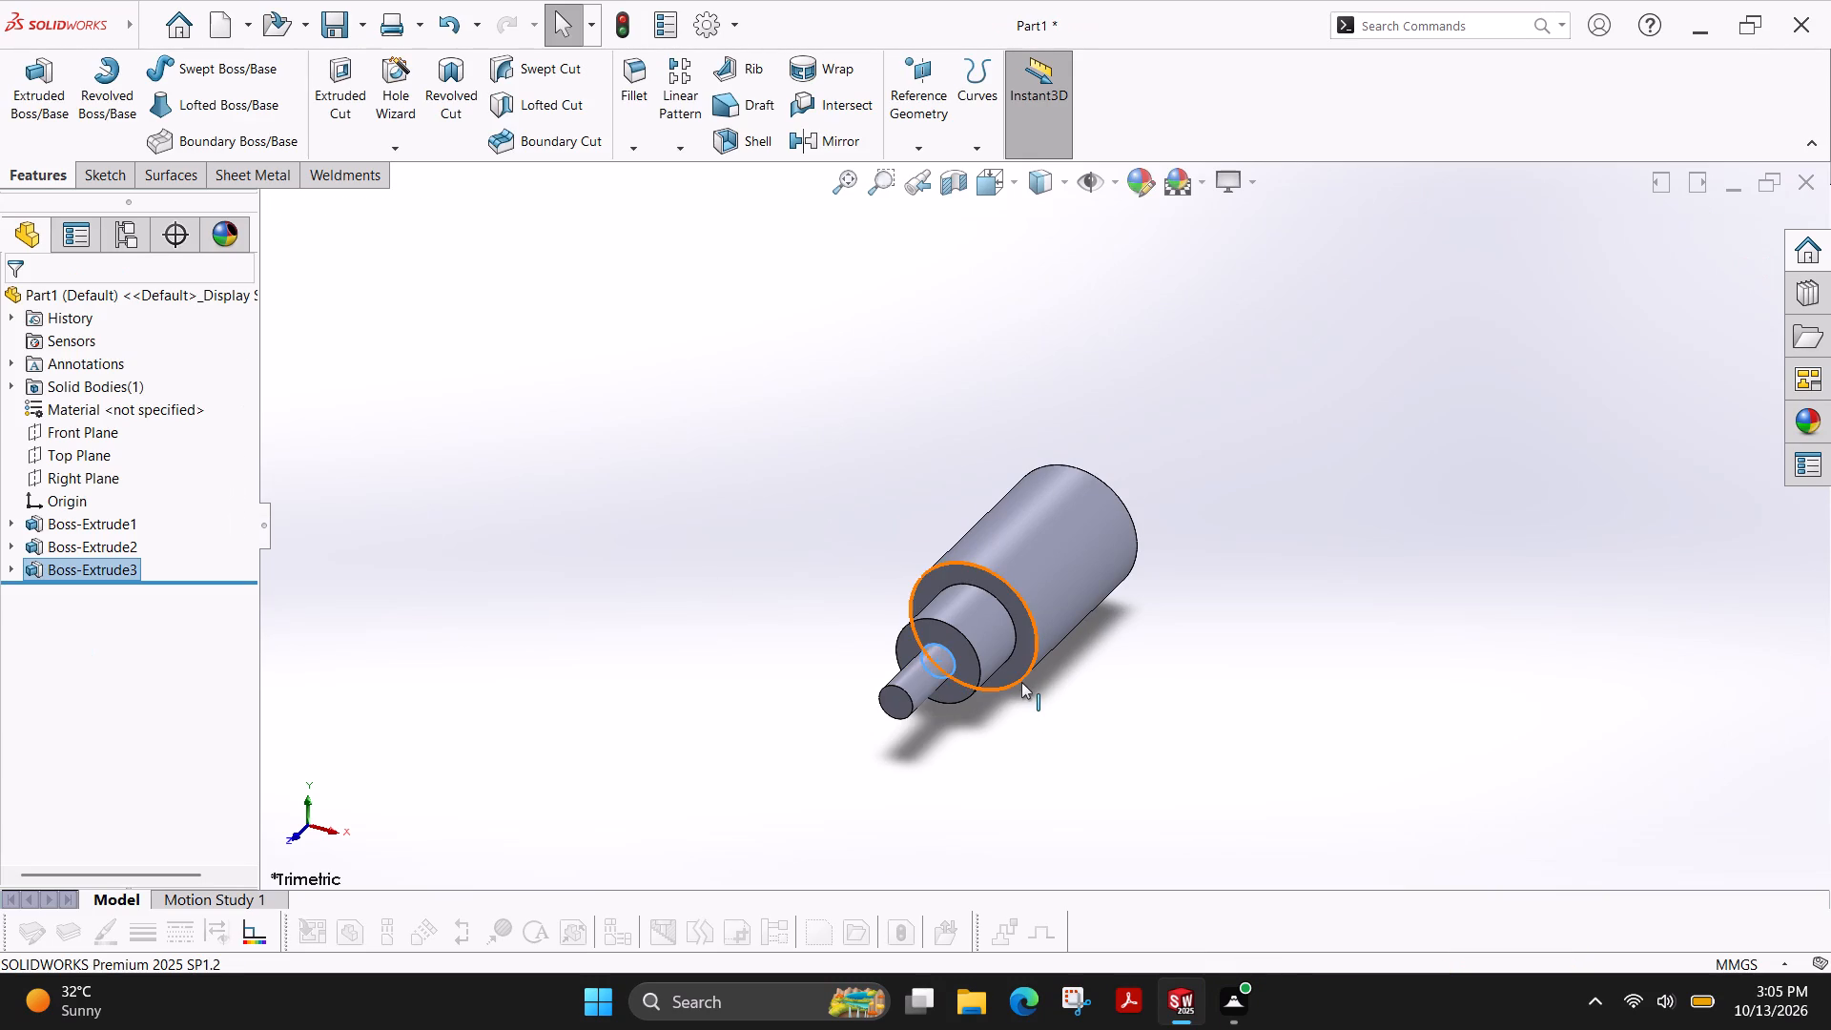
Sketch a circle of about 21.8 mm radius on the back end face of the largest cylinder, centred on the origin.
{"action": "scroll", "coordinate": [1021, 682], "scroll_direction": "down", "scroll_amount": 1}
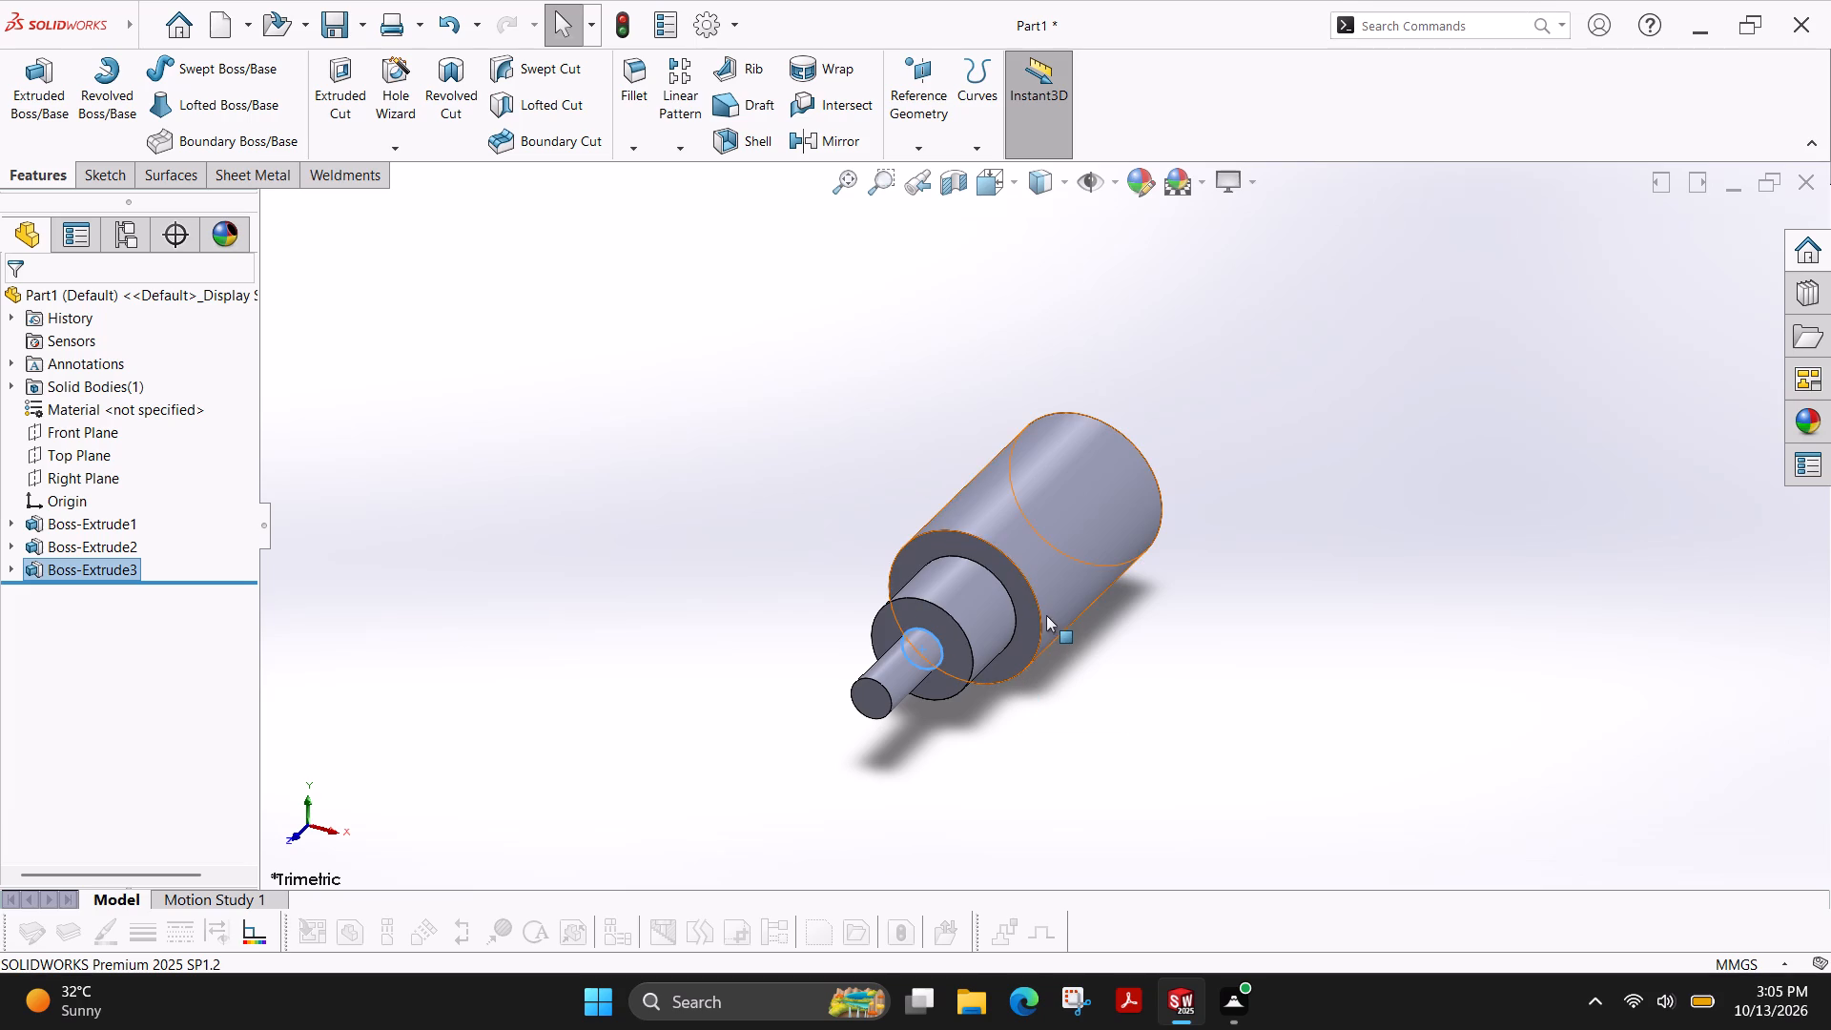
{"action": "scroll", "coordinate": [995, 548], "scroll_direction": "down", "scroll_amount": 1}
{"action": "scroll", "coordinate": [1010, 519], "scroll_direction": "up", "scroll_amount": 1}
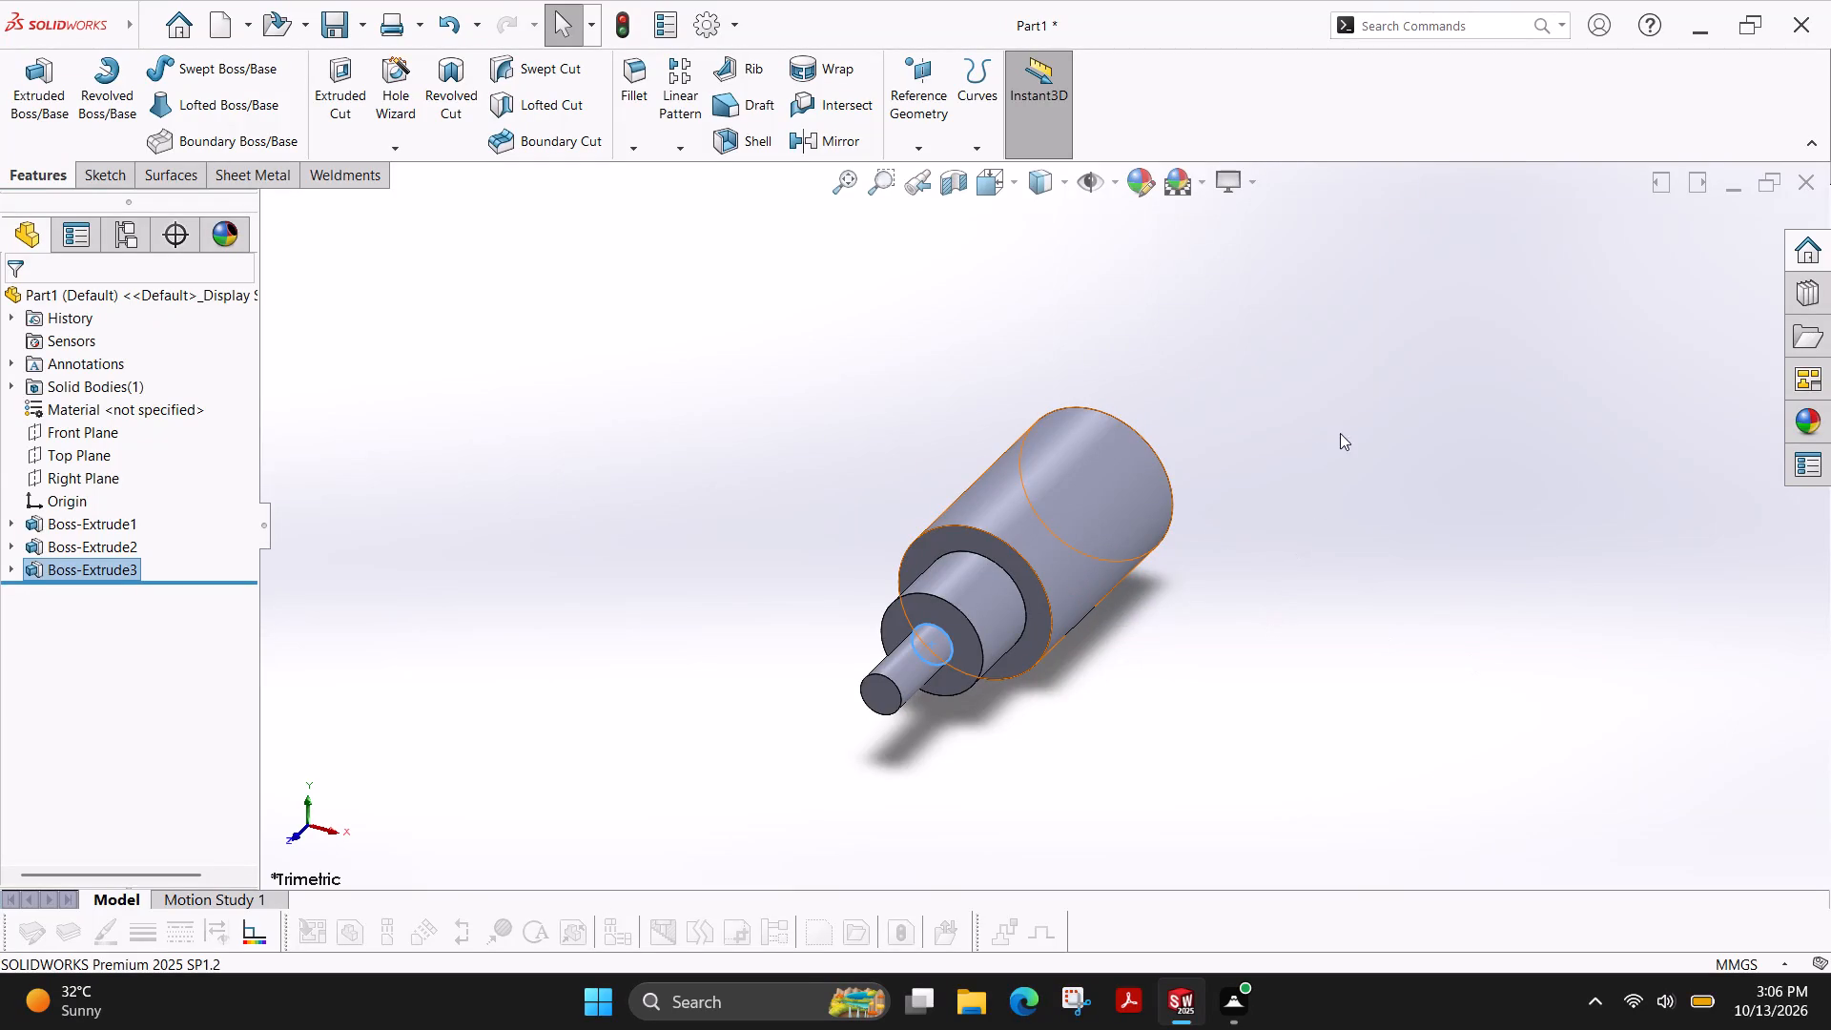
{"action": "scroll", "coordinate": [1226, 455], "scroll_direction": "up", "scroll_amount": 1}
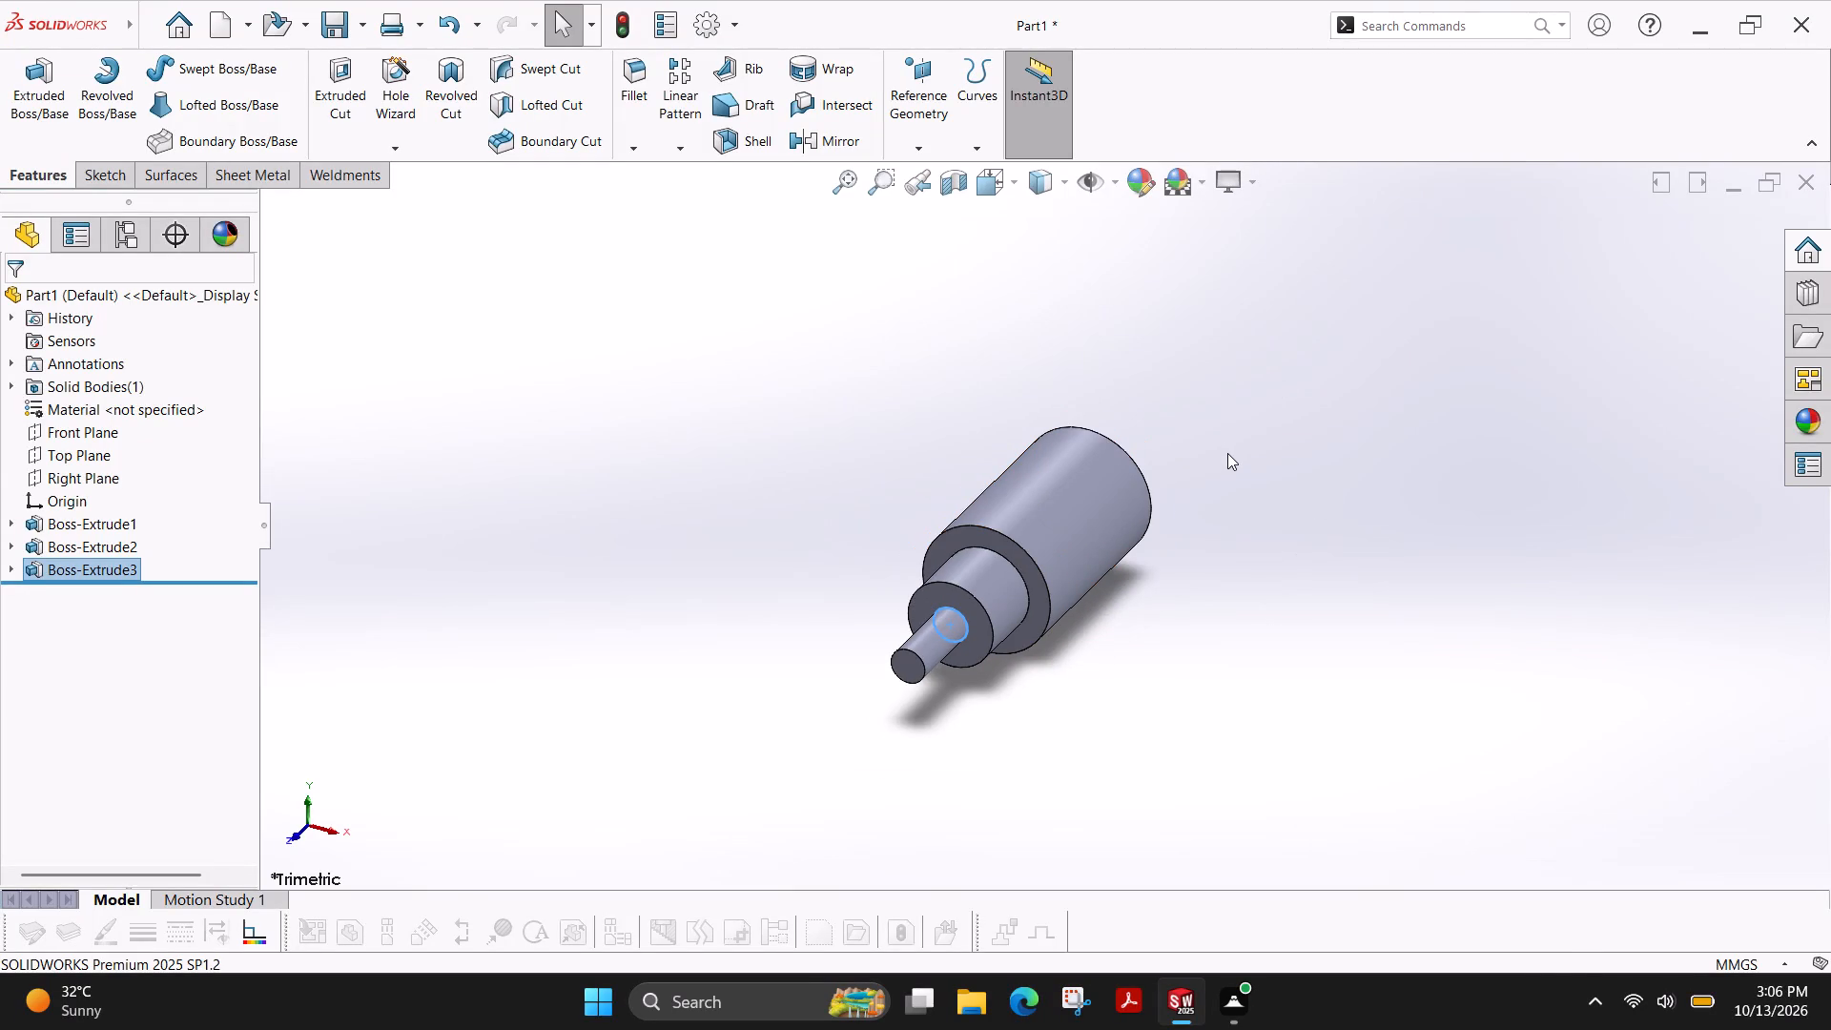
{"action": "middle_click_drag", "start_coordinate": [1223, 426], "coordinate": [971, 600], "text": "ctrl+shift"}
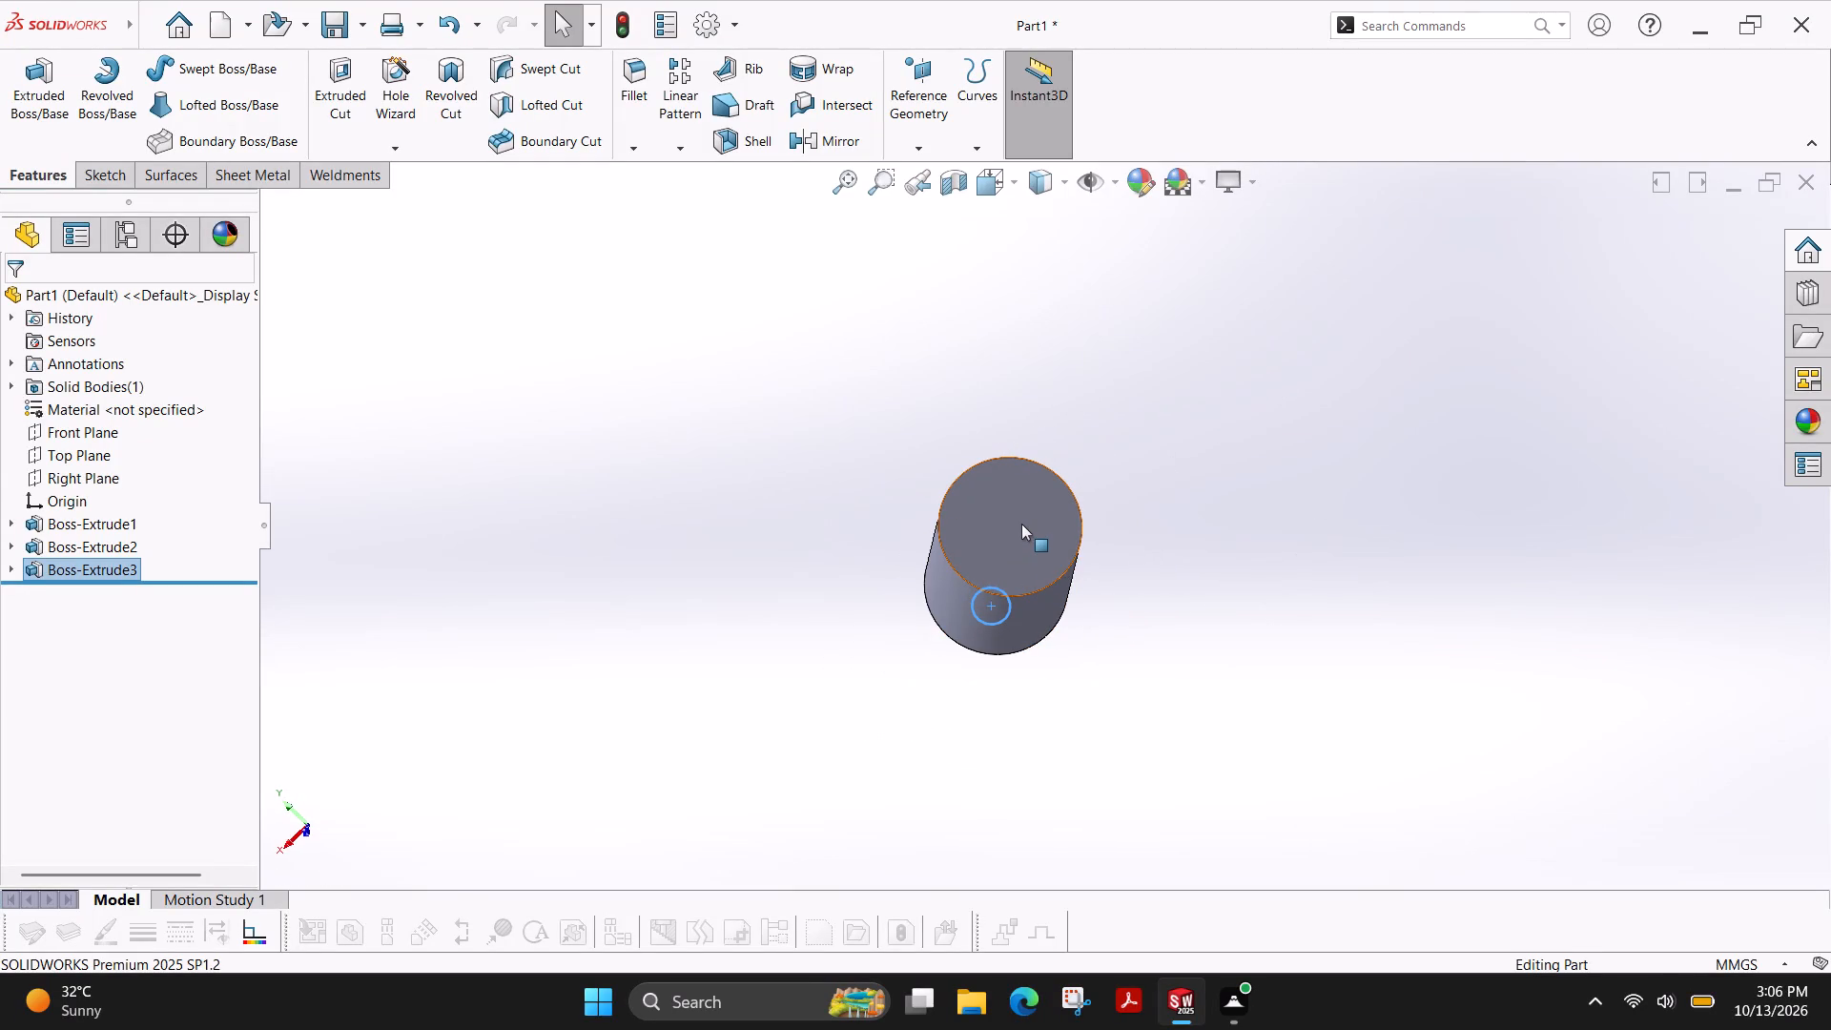
{"action": "left_click", "coordinate": [1013, 505]}
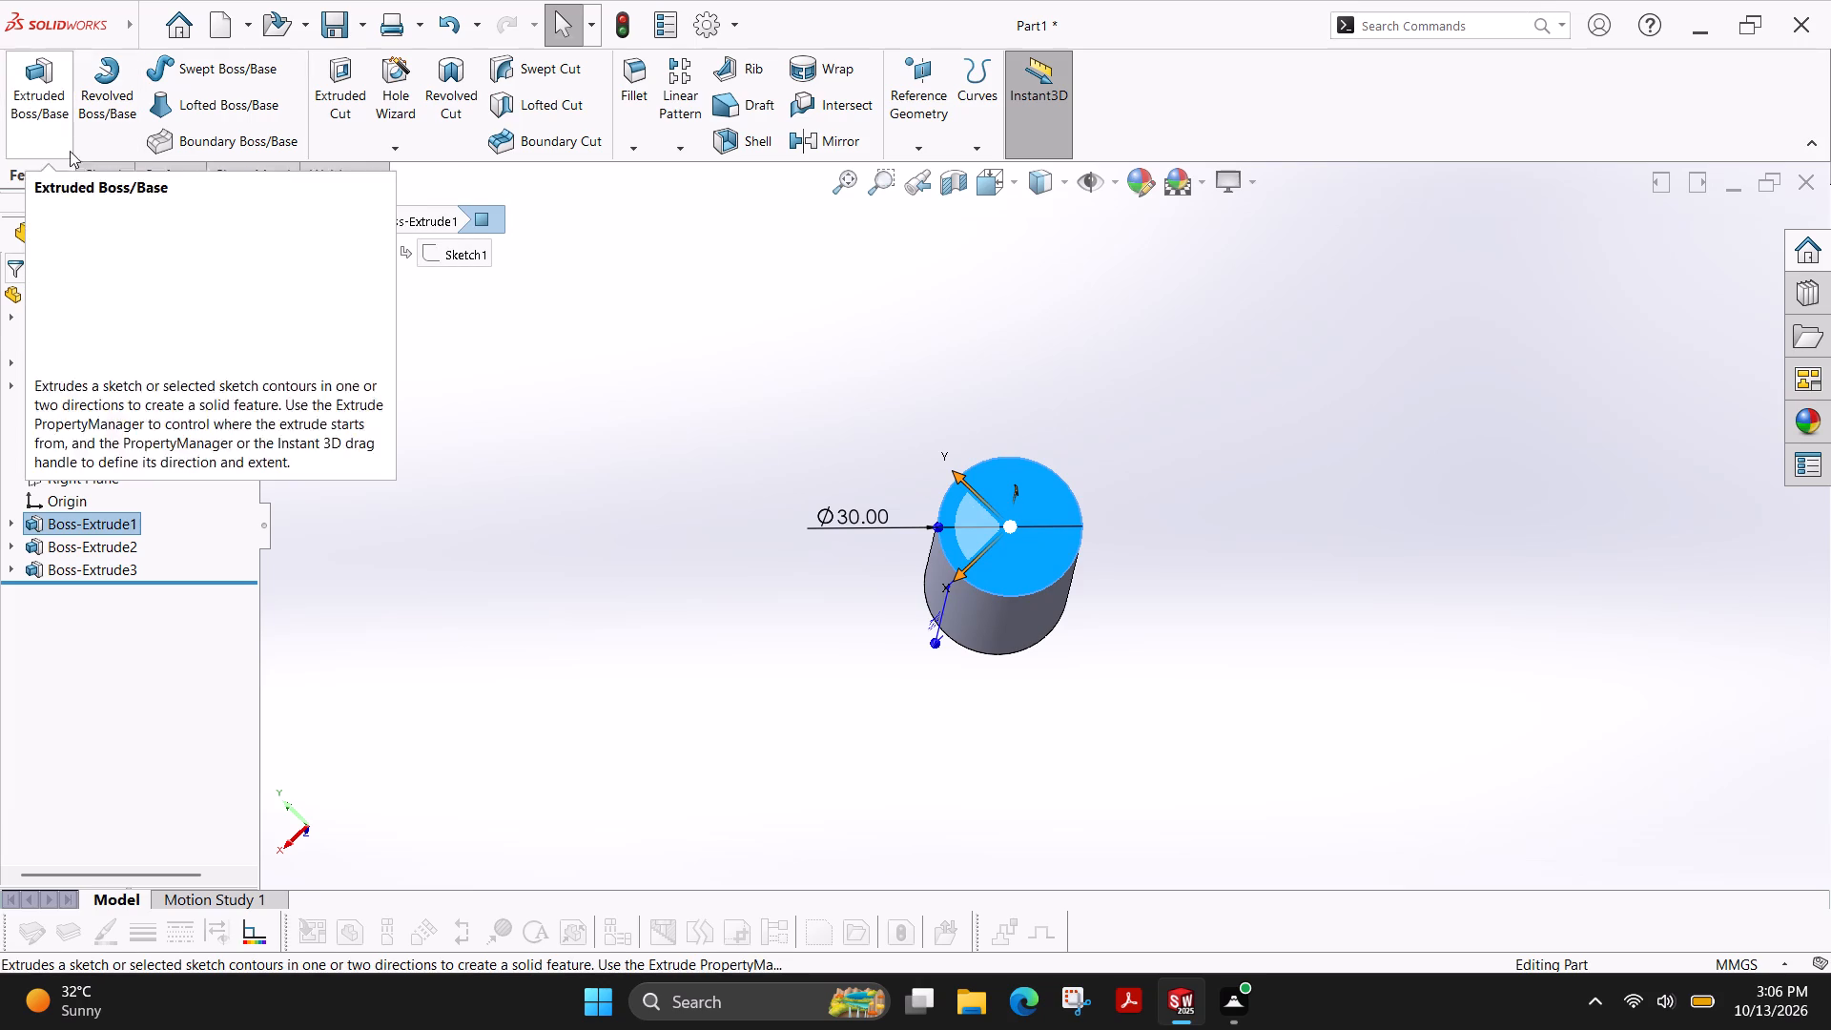
{"action": "left_click", "coordinate": [110, 180]}
{"action": "left_click", "coordinate": [34, 97]}
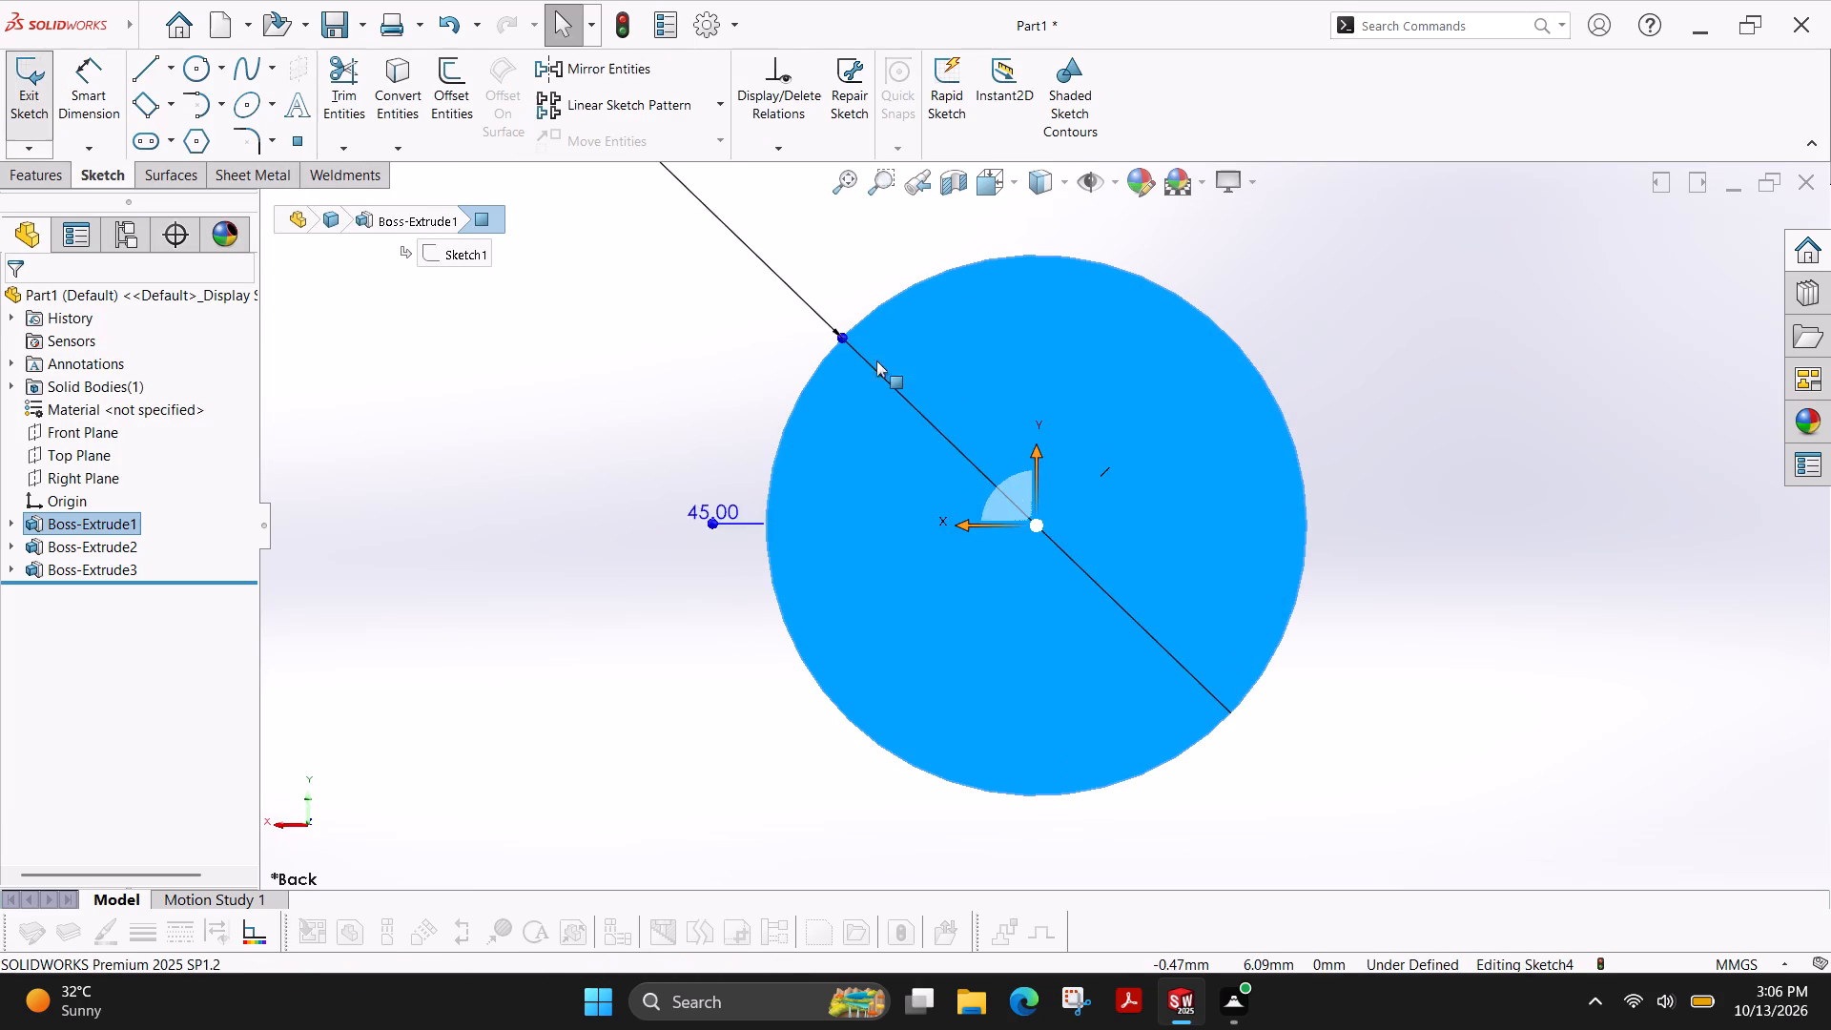
{"action": "left_click", "coordinate": [194, 68]}
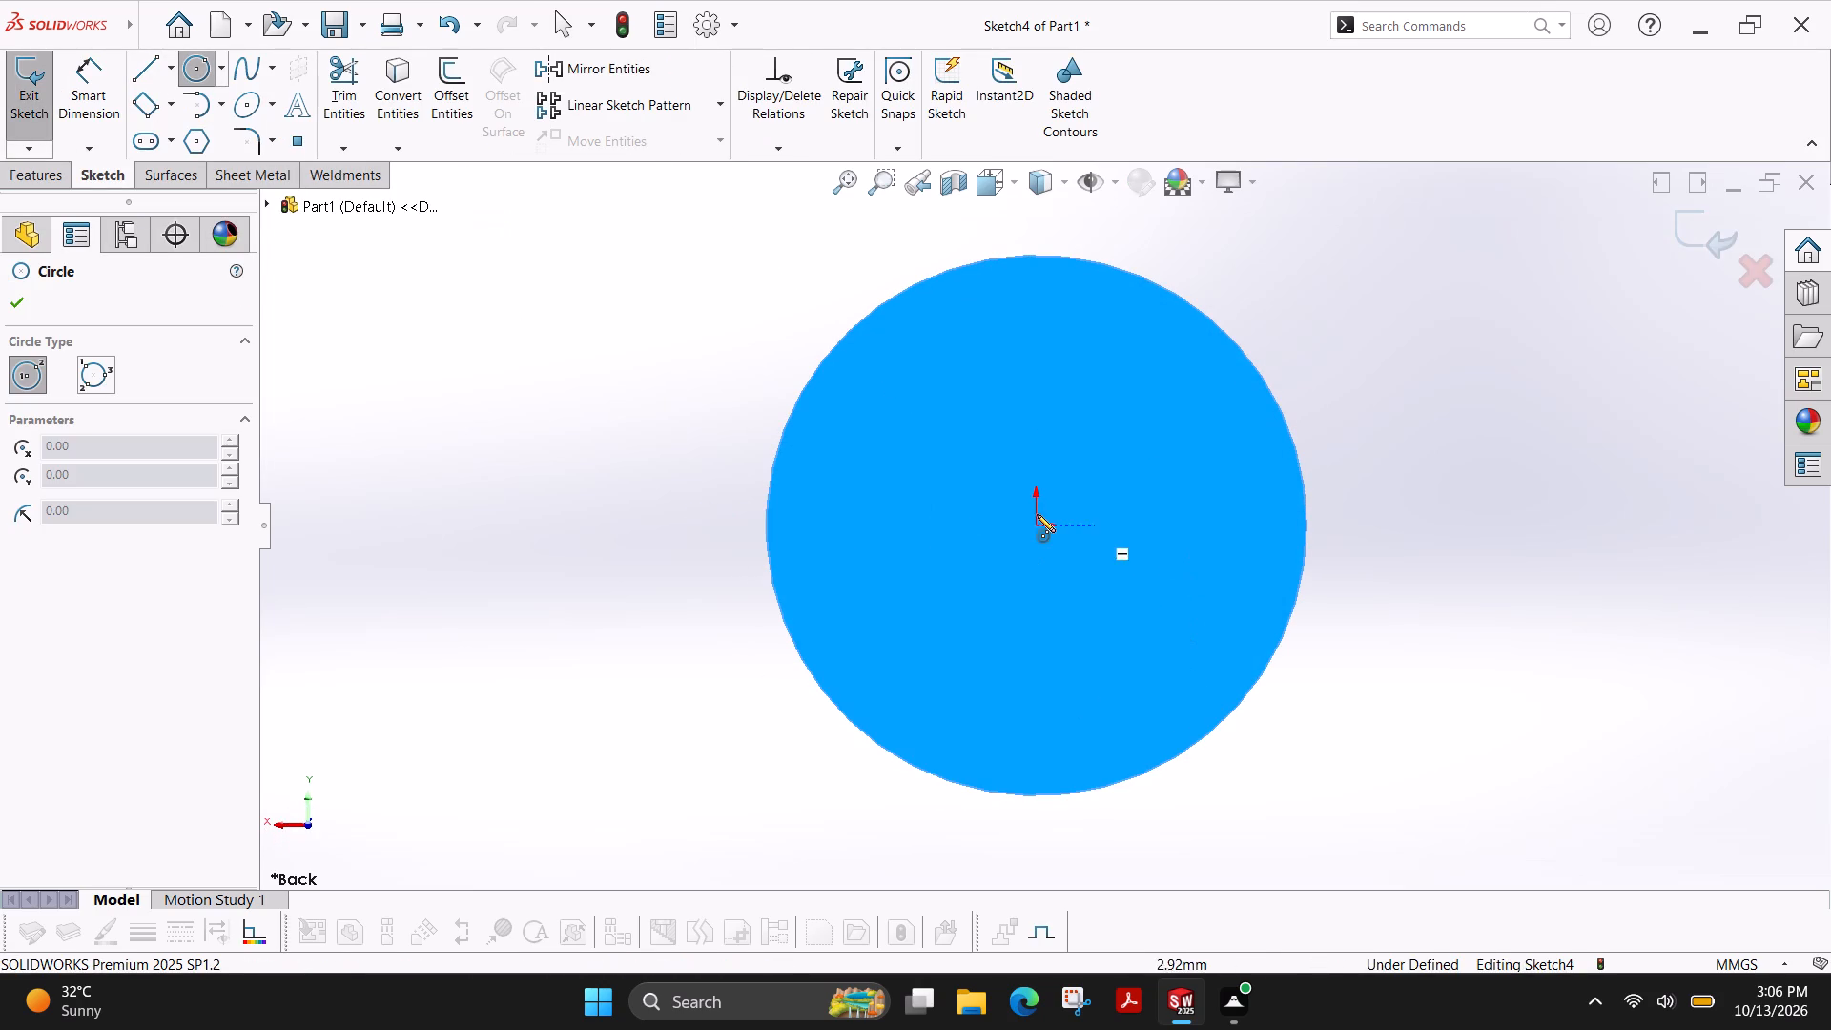
{"action": "left_click", "coordinate": [1037, 525]}
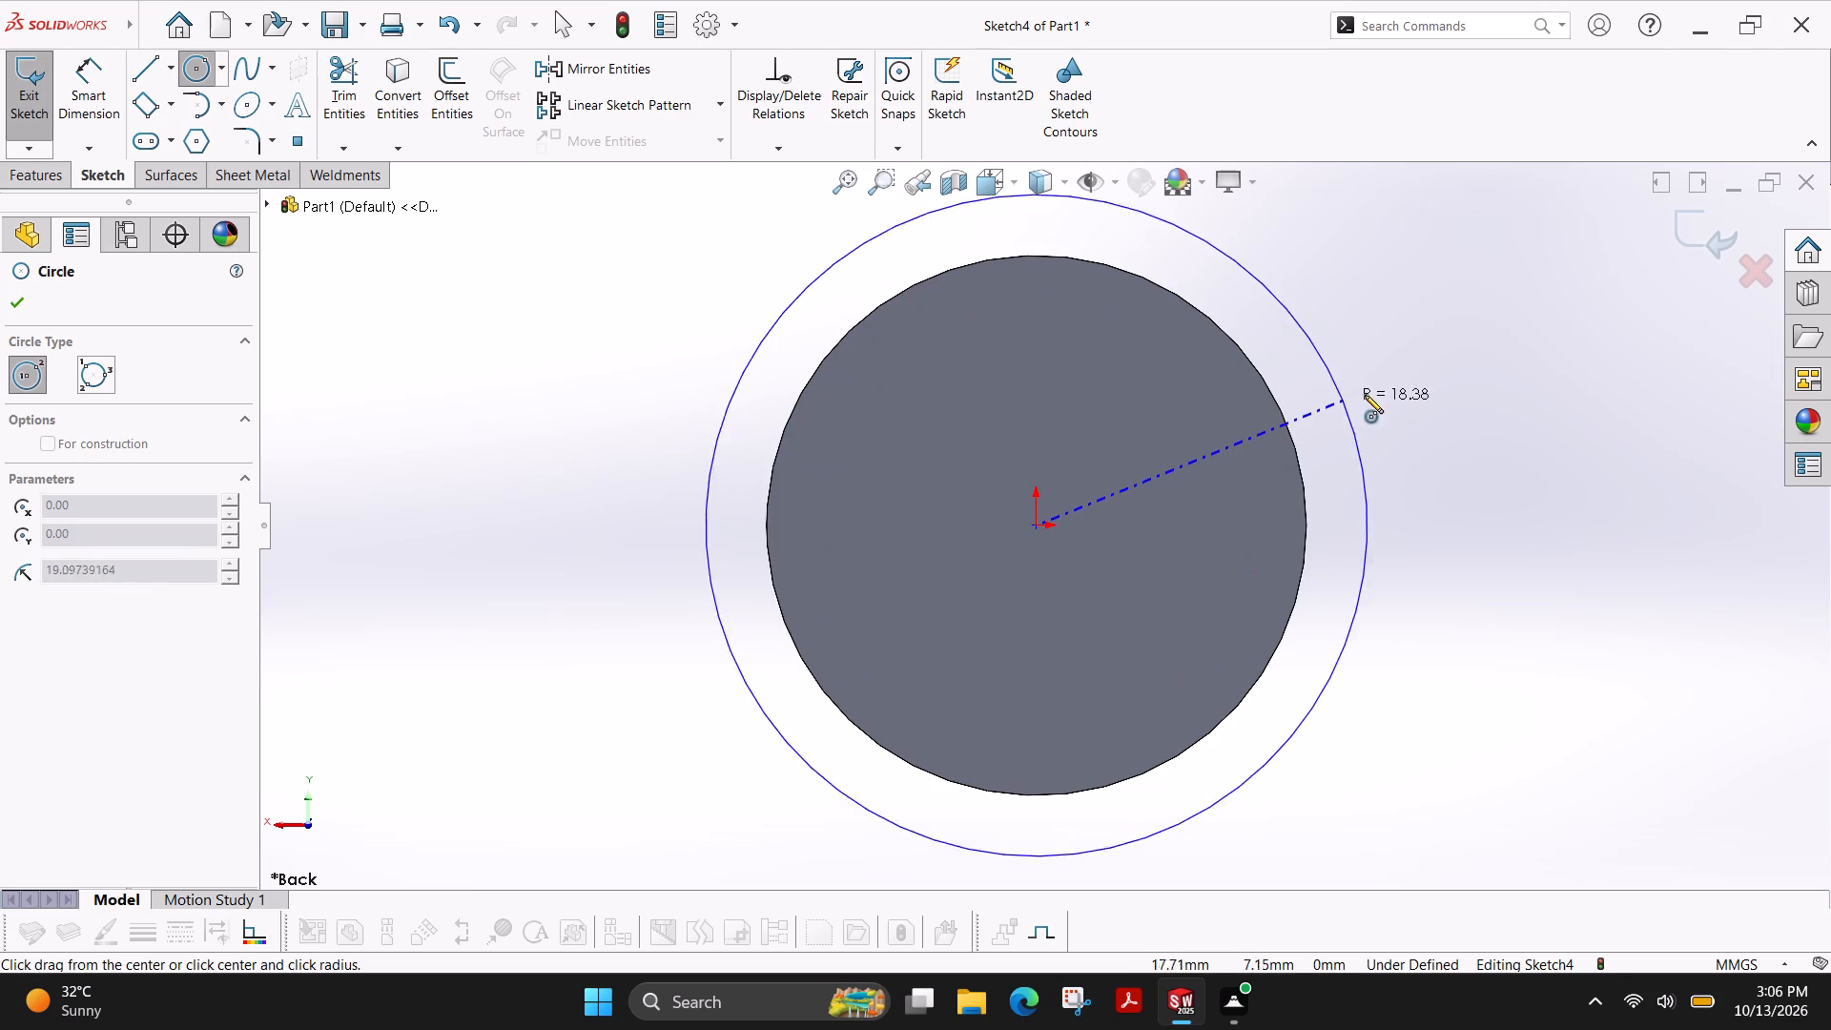
{"action": "left_click", "coordinate": [1386, 346]}
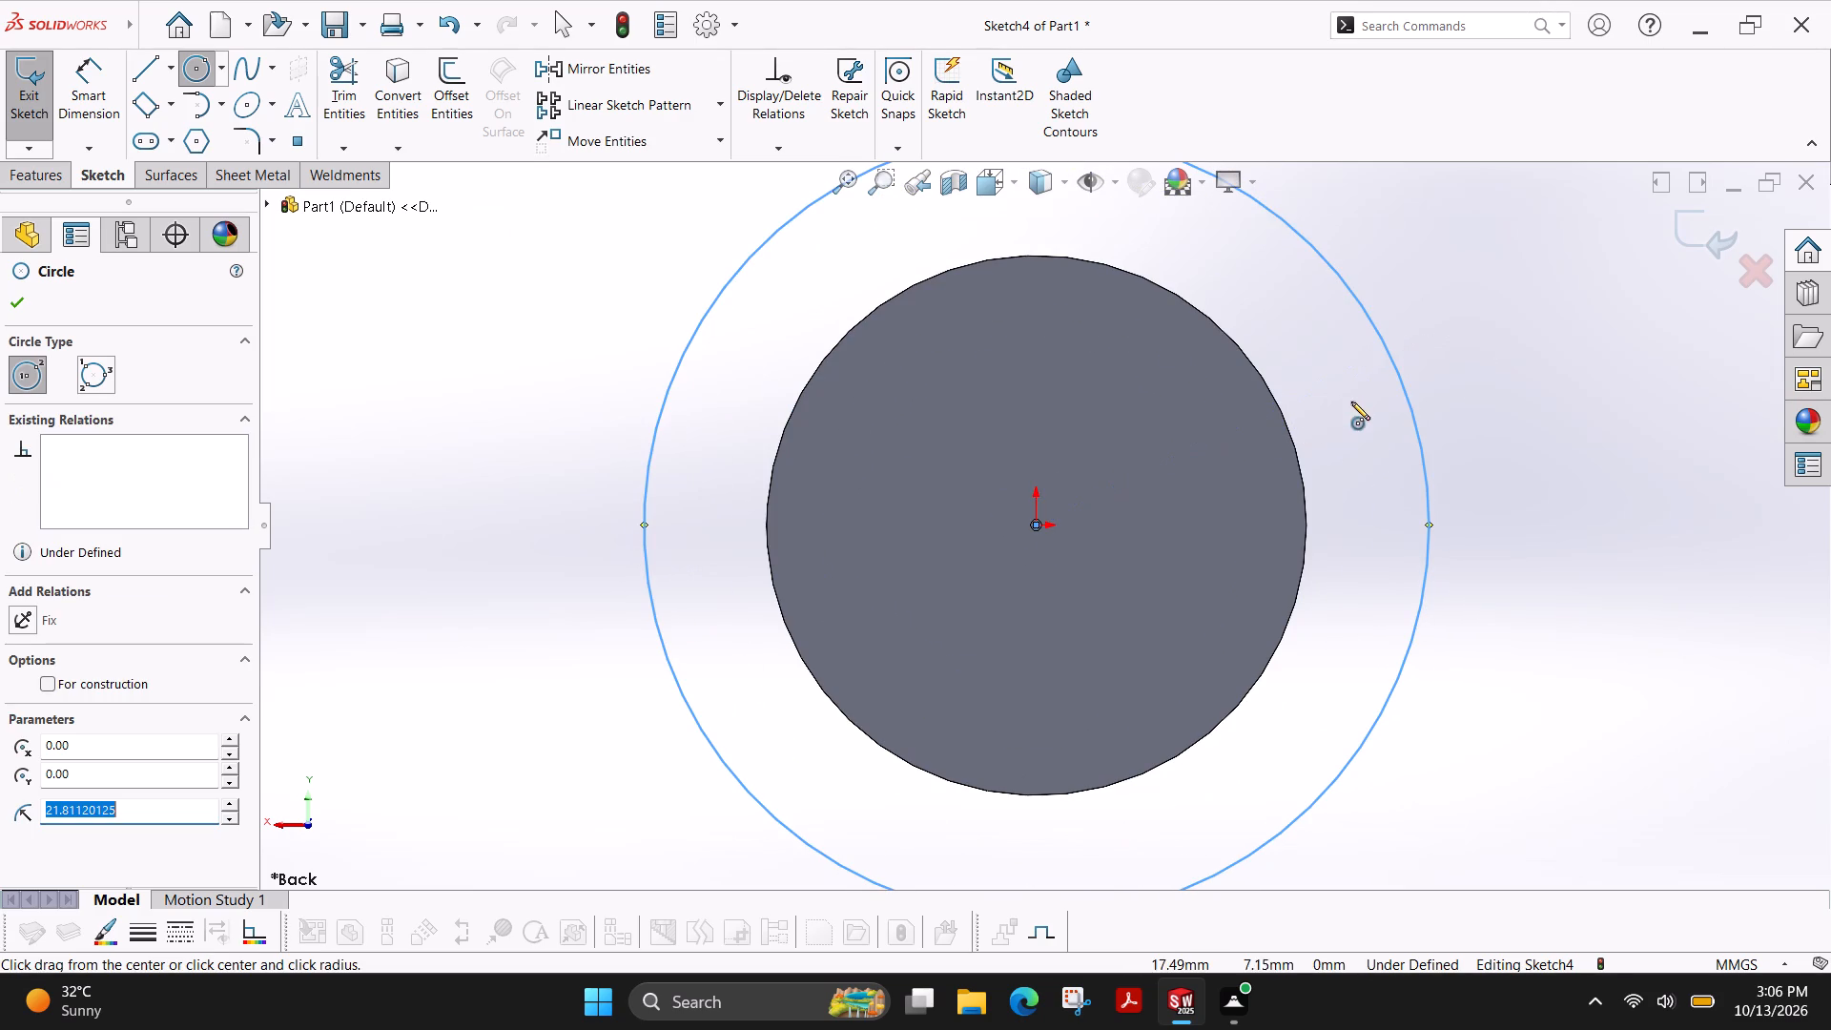
Dimension the diameter of the new circle surrounding the cylinder's back end face.
{"action": "left_click", "coordinate": [91, 78]}
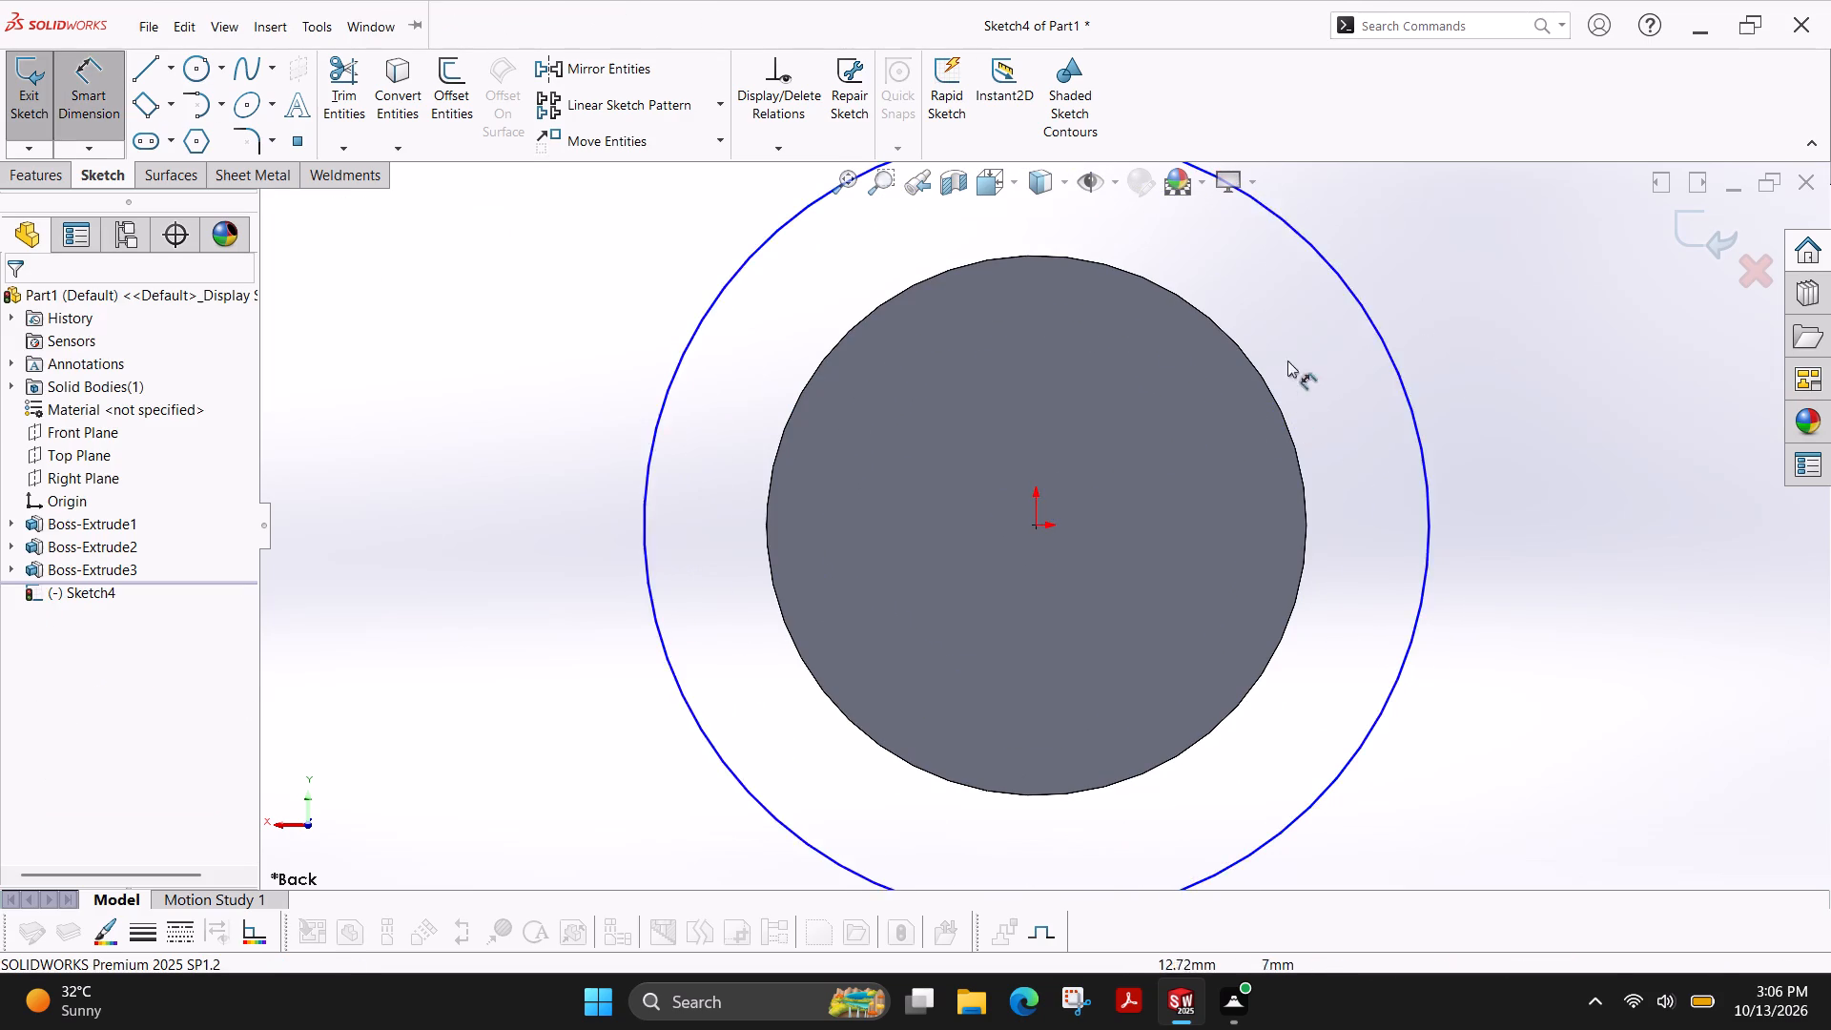
{"action": "left_click", "coordinate": [1369, 316]}
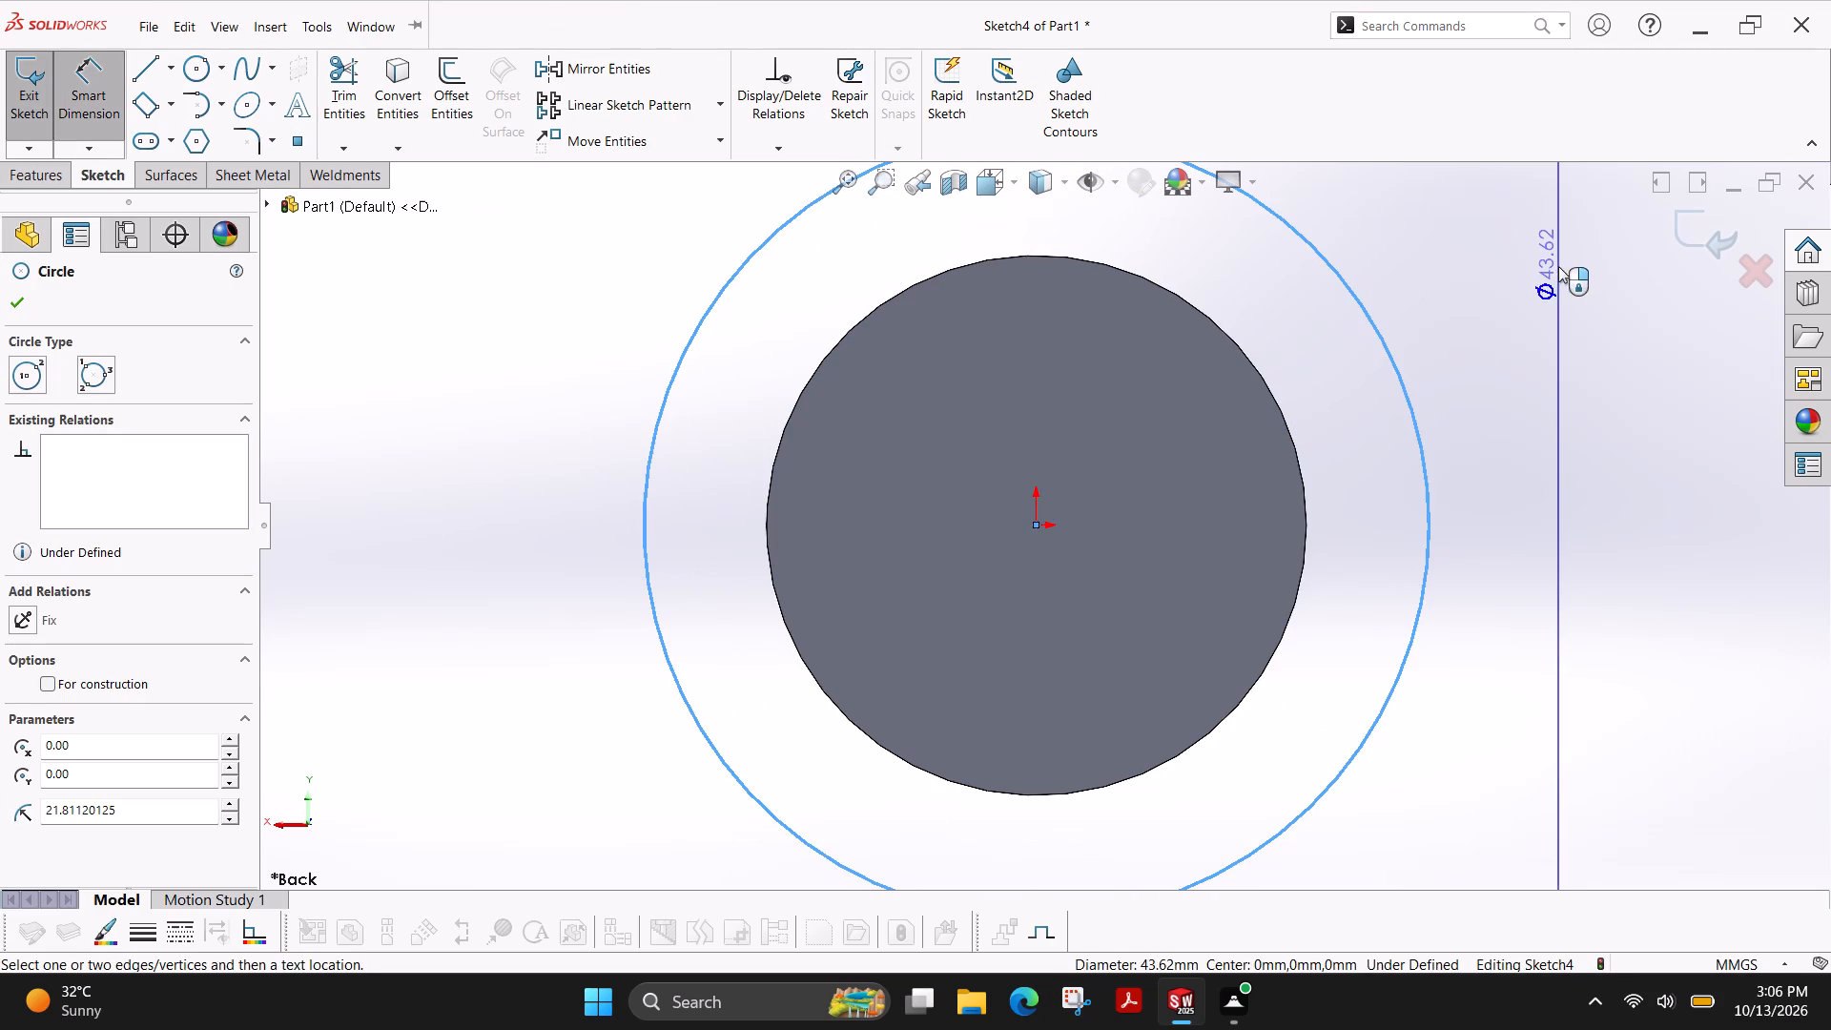
{"action": "scroll", "coordinate": [1549, 325], "scroll_direction": "down", "scroll_amount": 1}
{"action": "scroll", "coordinate": [1549, 325], "scroll_direction": "up", "scroll_amount": 3}
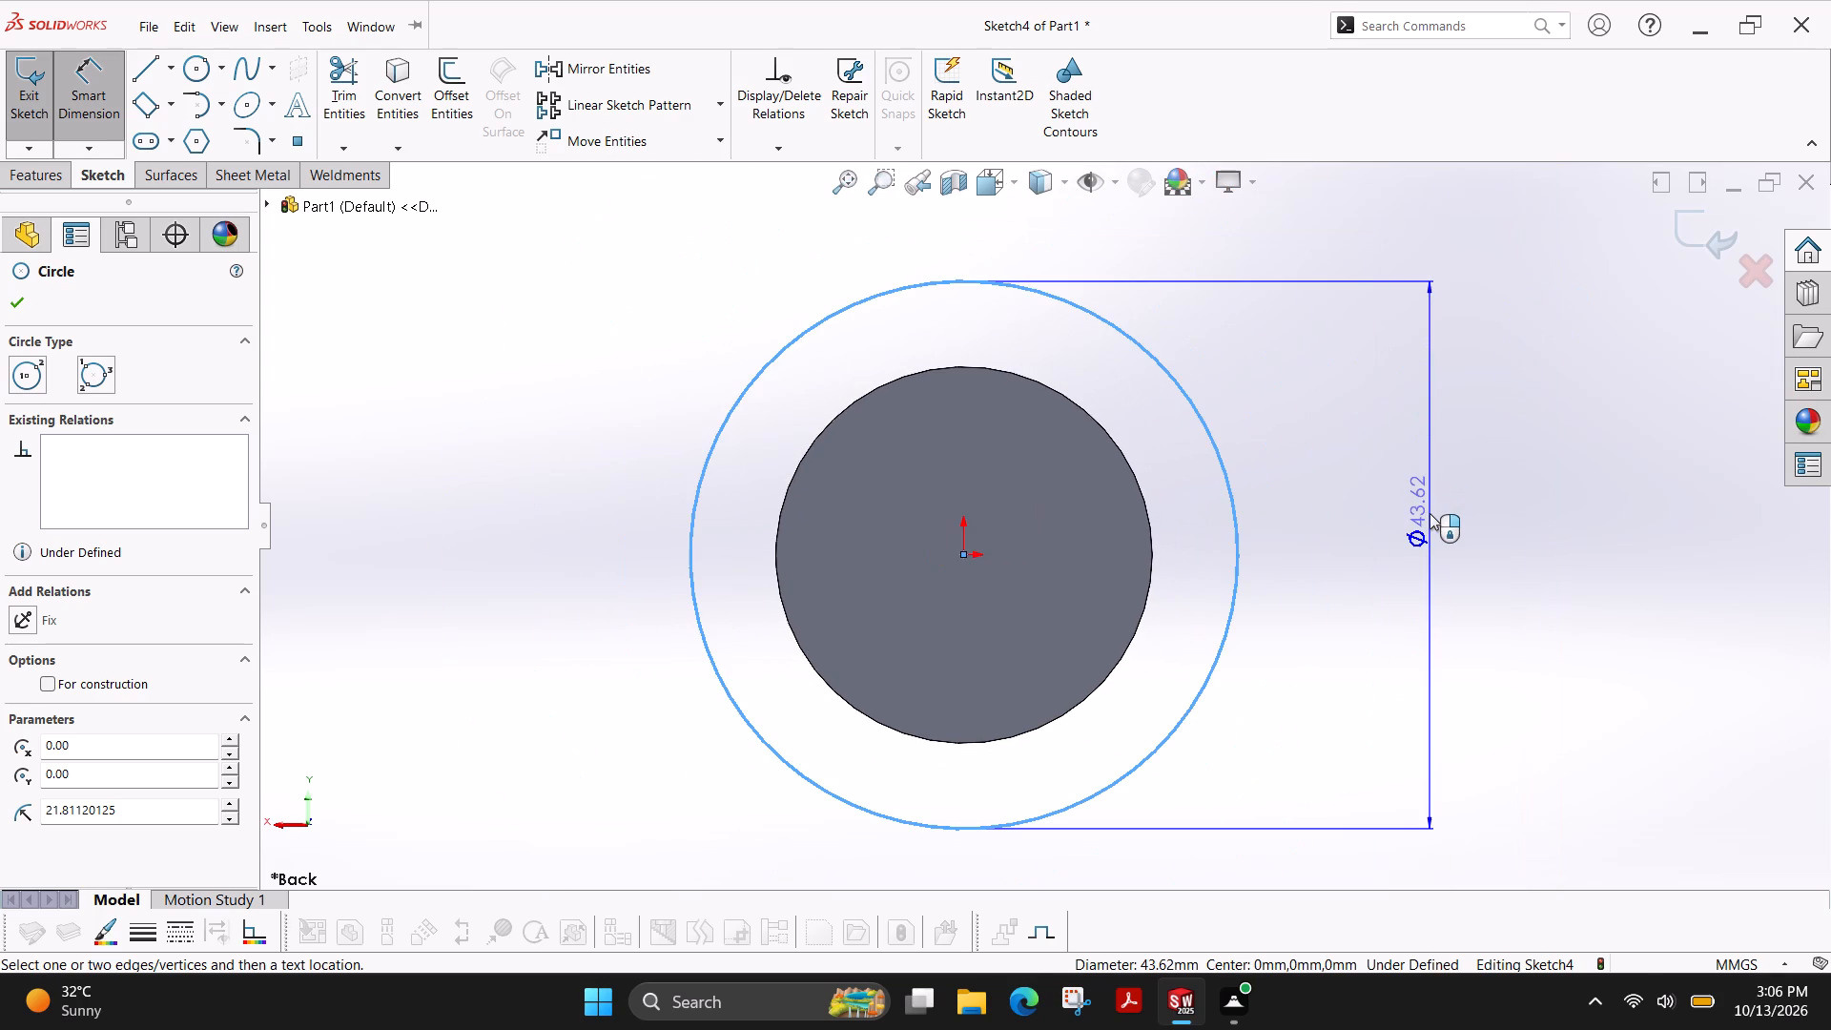
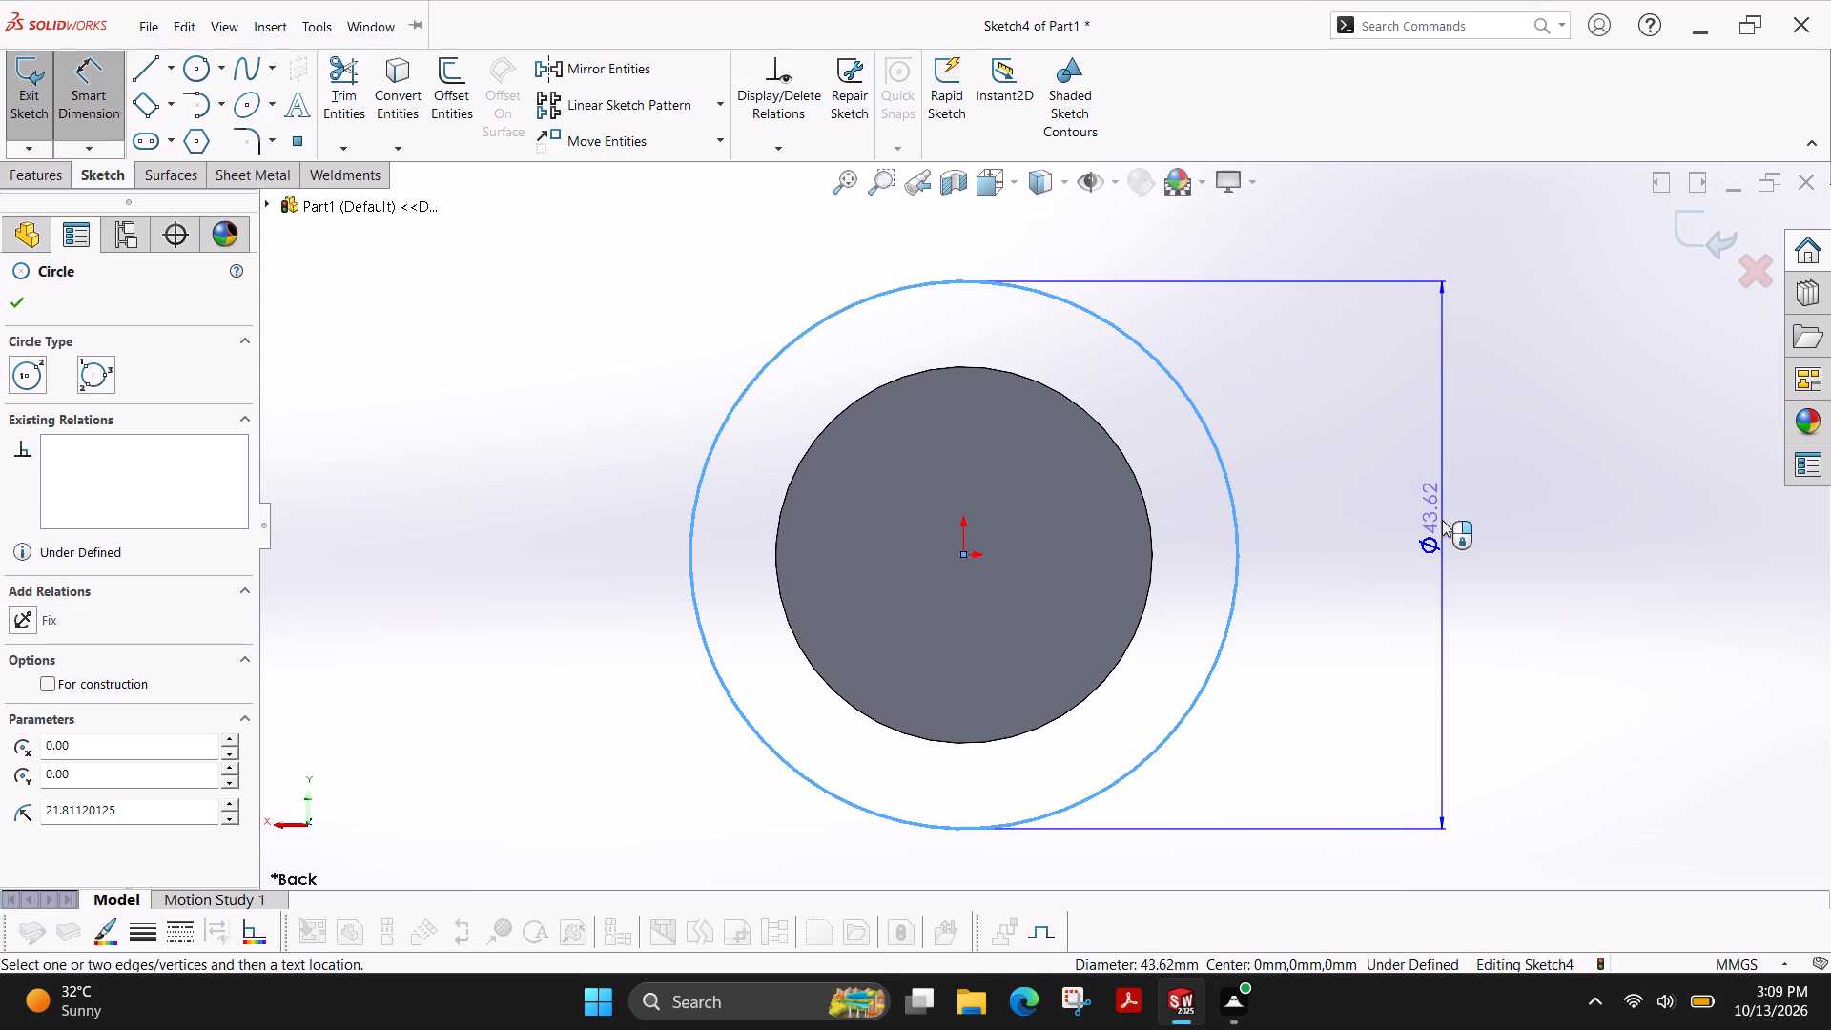
Set the diameter of the circle around the cylinder's back end face to 50 mm.
{"action": "double_click", "coordinate": [1439, 523]}
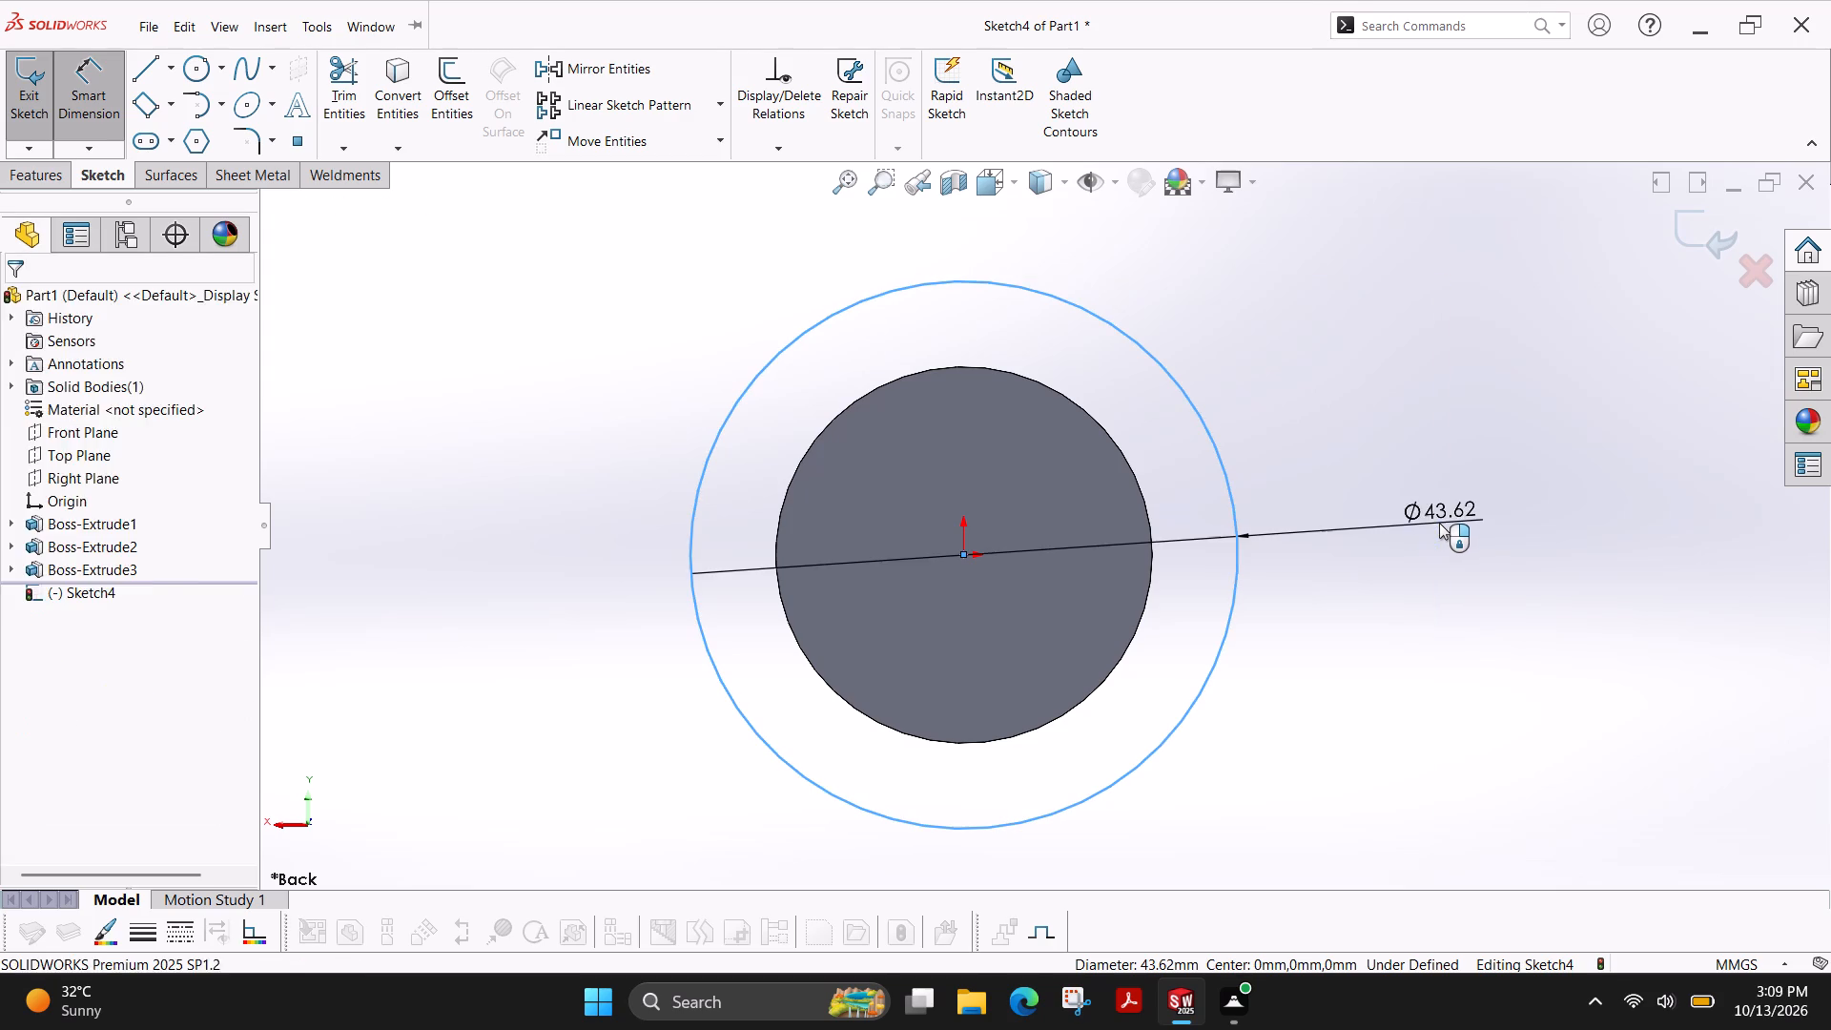
{"action": "type", "text": "50"}
{"action": "key", "text": "Return"}
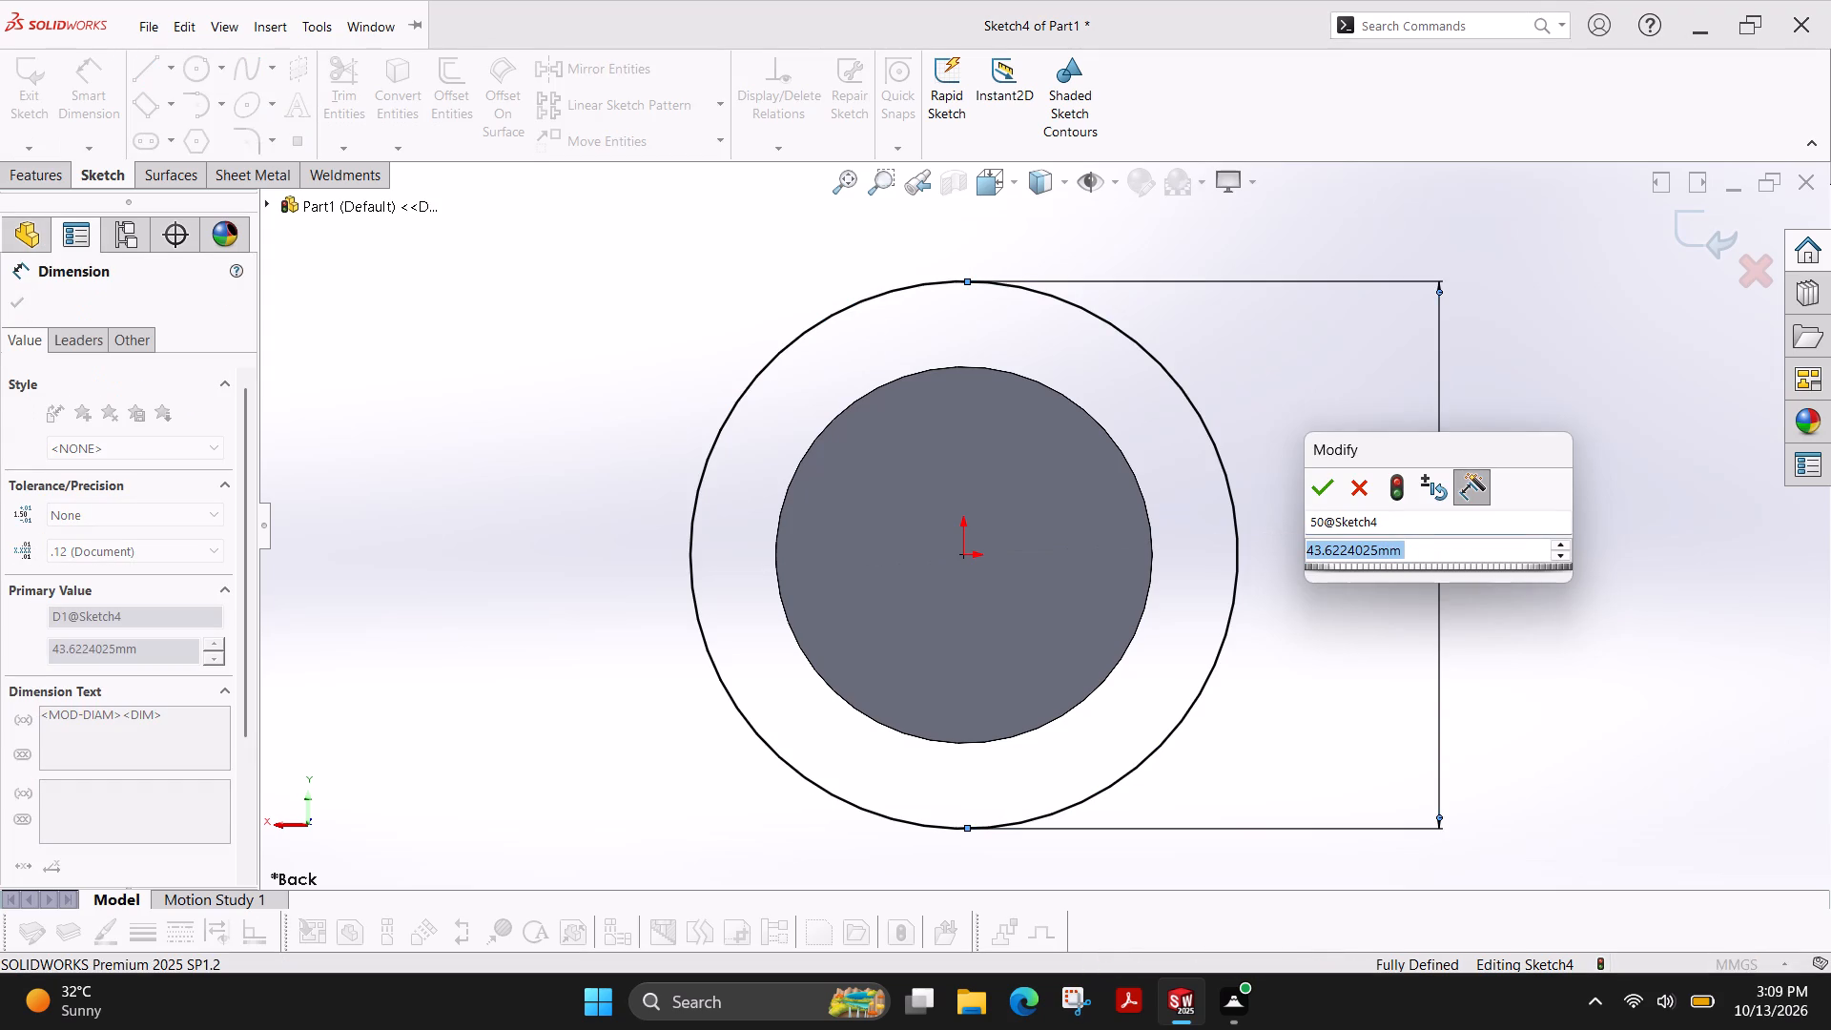
{"action": "type", "text": "50"}
{"action": "key", "text": "Return"}
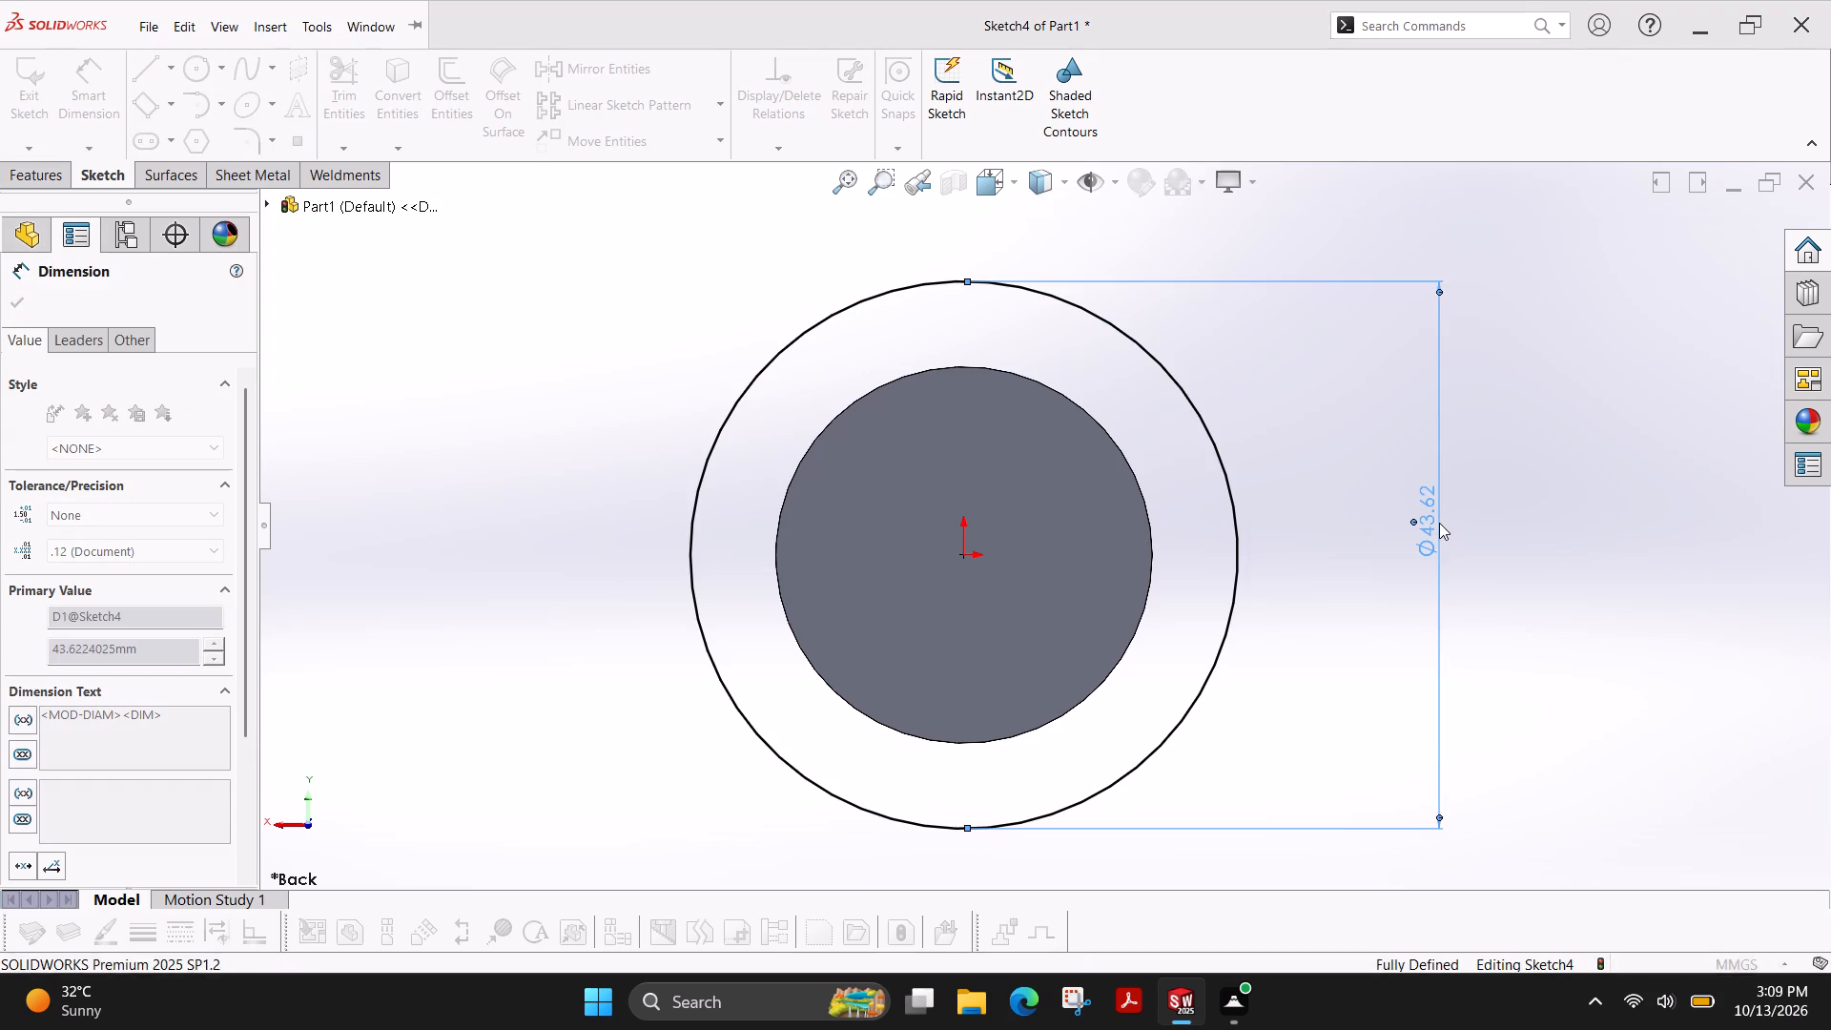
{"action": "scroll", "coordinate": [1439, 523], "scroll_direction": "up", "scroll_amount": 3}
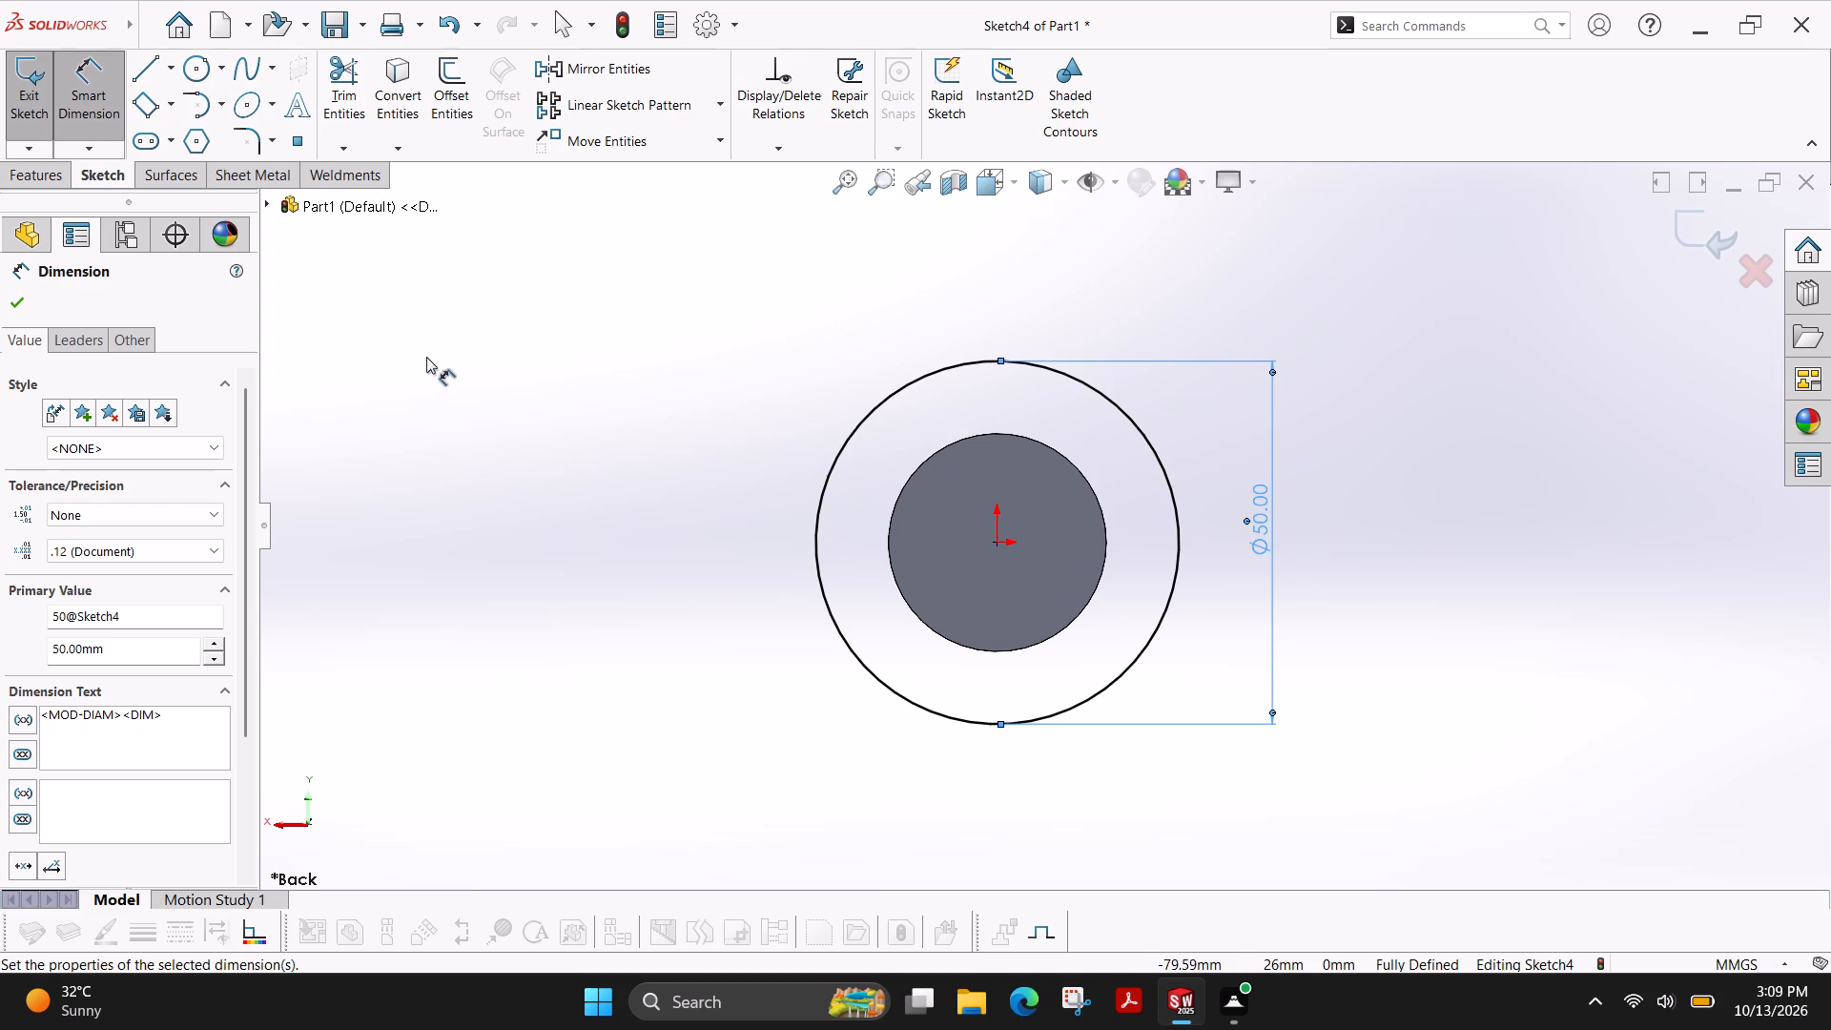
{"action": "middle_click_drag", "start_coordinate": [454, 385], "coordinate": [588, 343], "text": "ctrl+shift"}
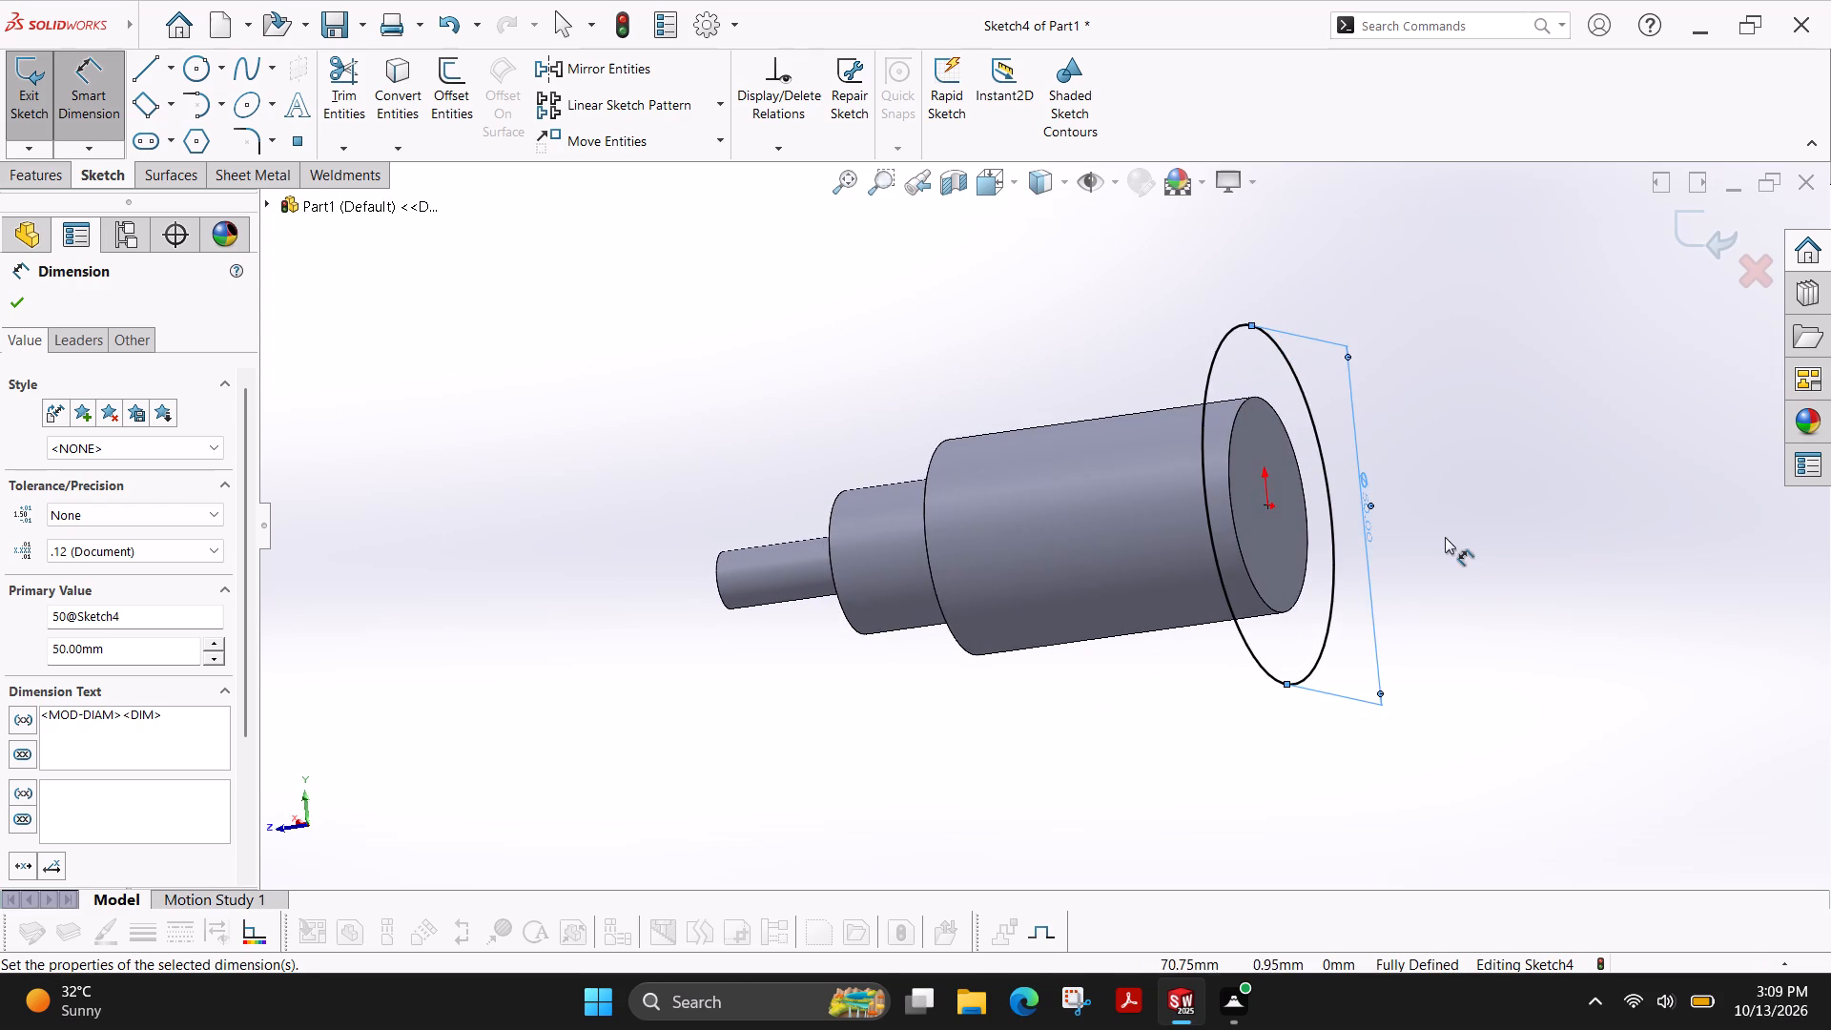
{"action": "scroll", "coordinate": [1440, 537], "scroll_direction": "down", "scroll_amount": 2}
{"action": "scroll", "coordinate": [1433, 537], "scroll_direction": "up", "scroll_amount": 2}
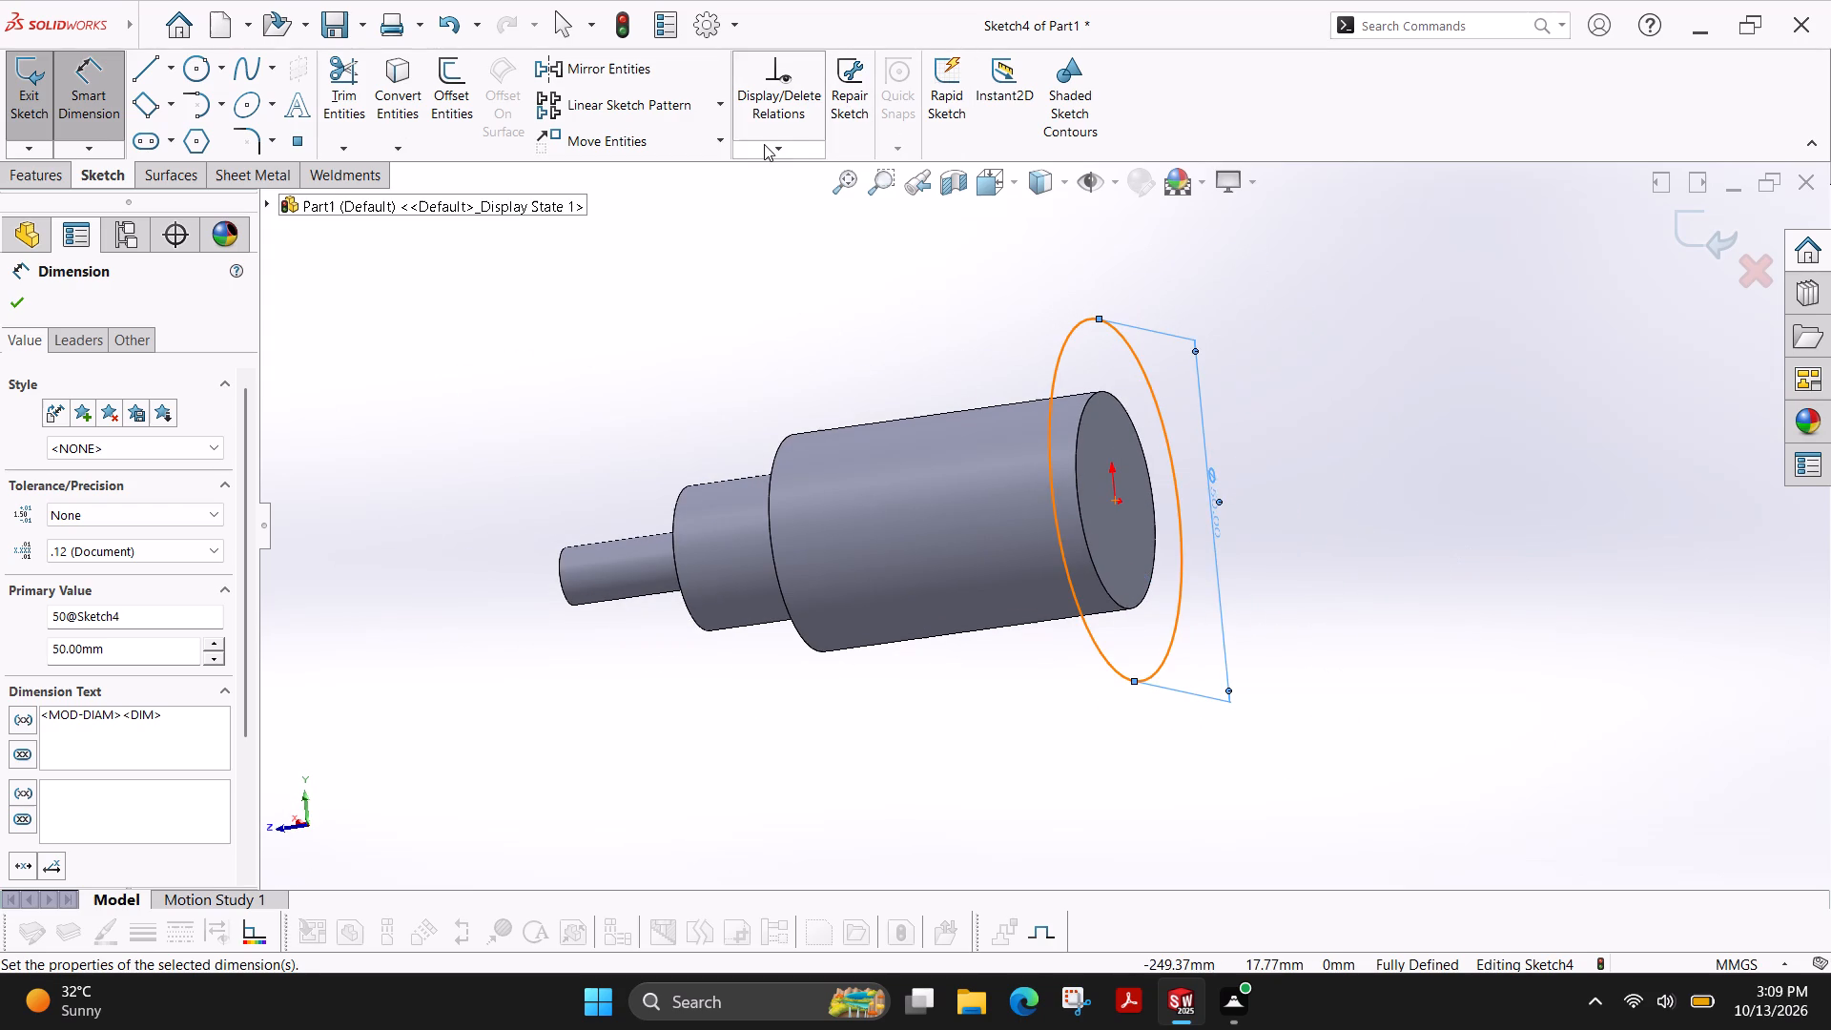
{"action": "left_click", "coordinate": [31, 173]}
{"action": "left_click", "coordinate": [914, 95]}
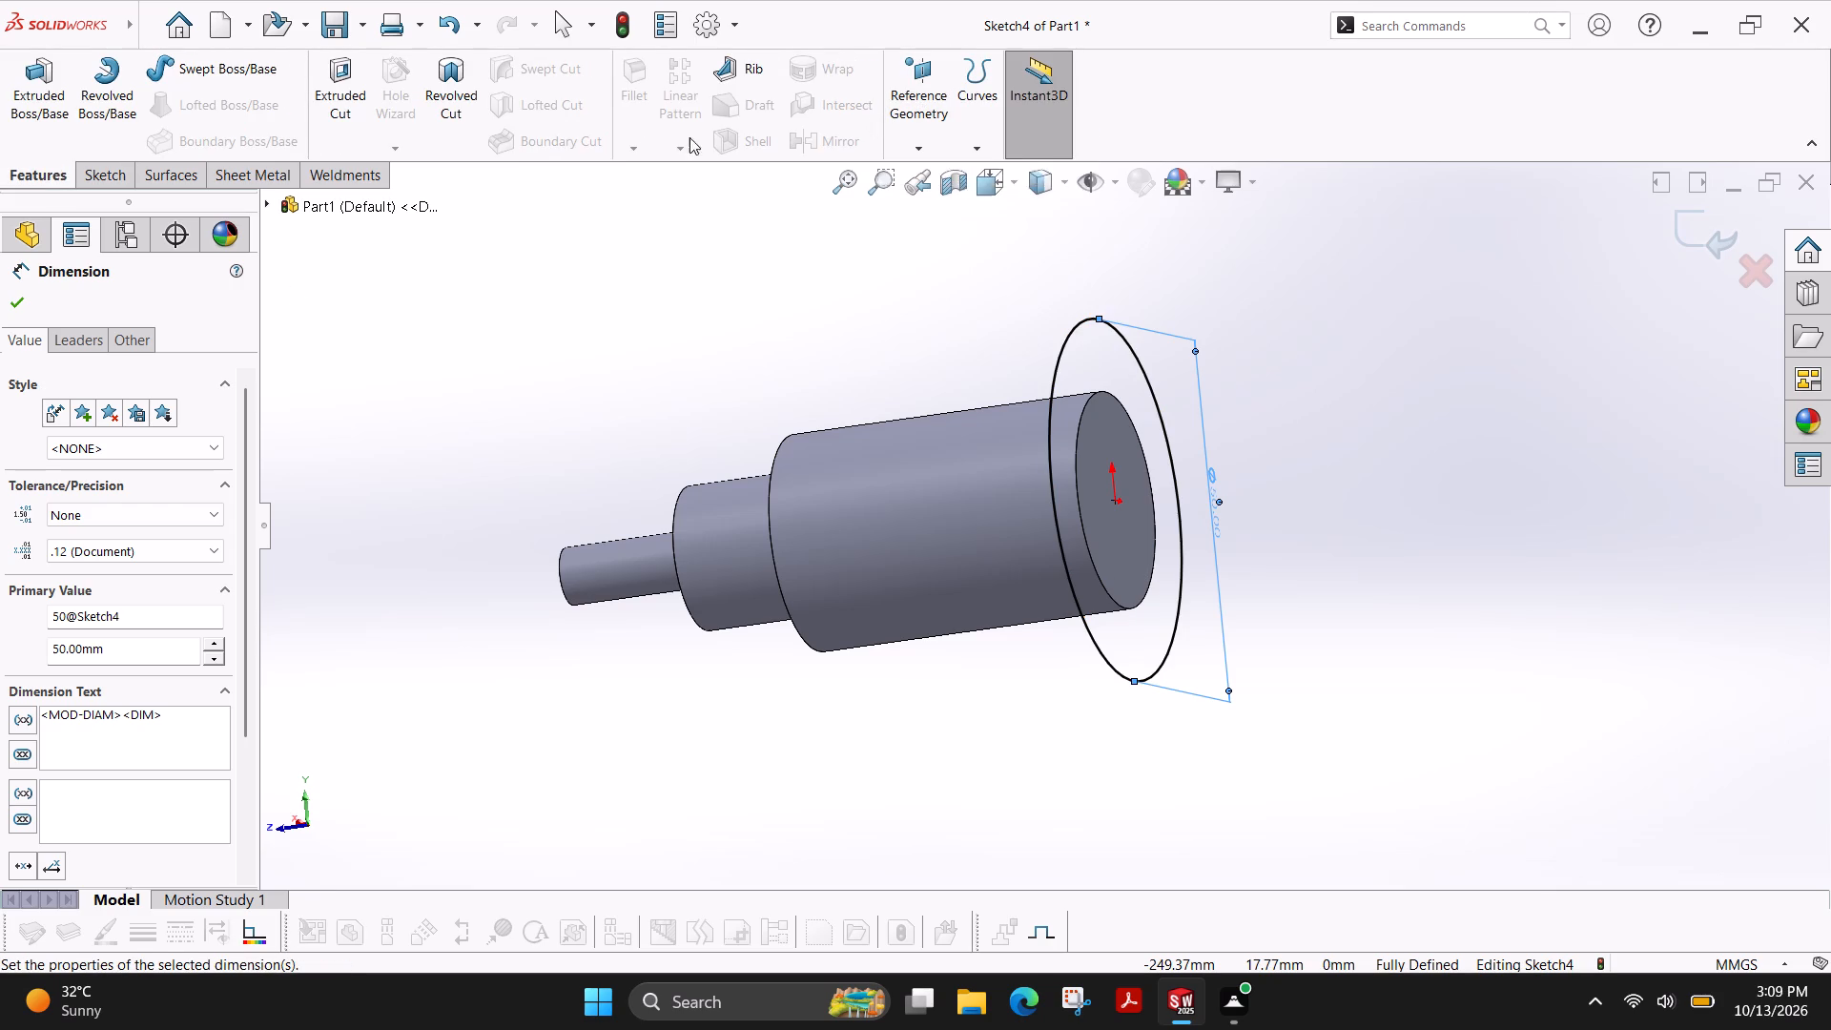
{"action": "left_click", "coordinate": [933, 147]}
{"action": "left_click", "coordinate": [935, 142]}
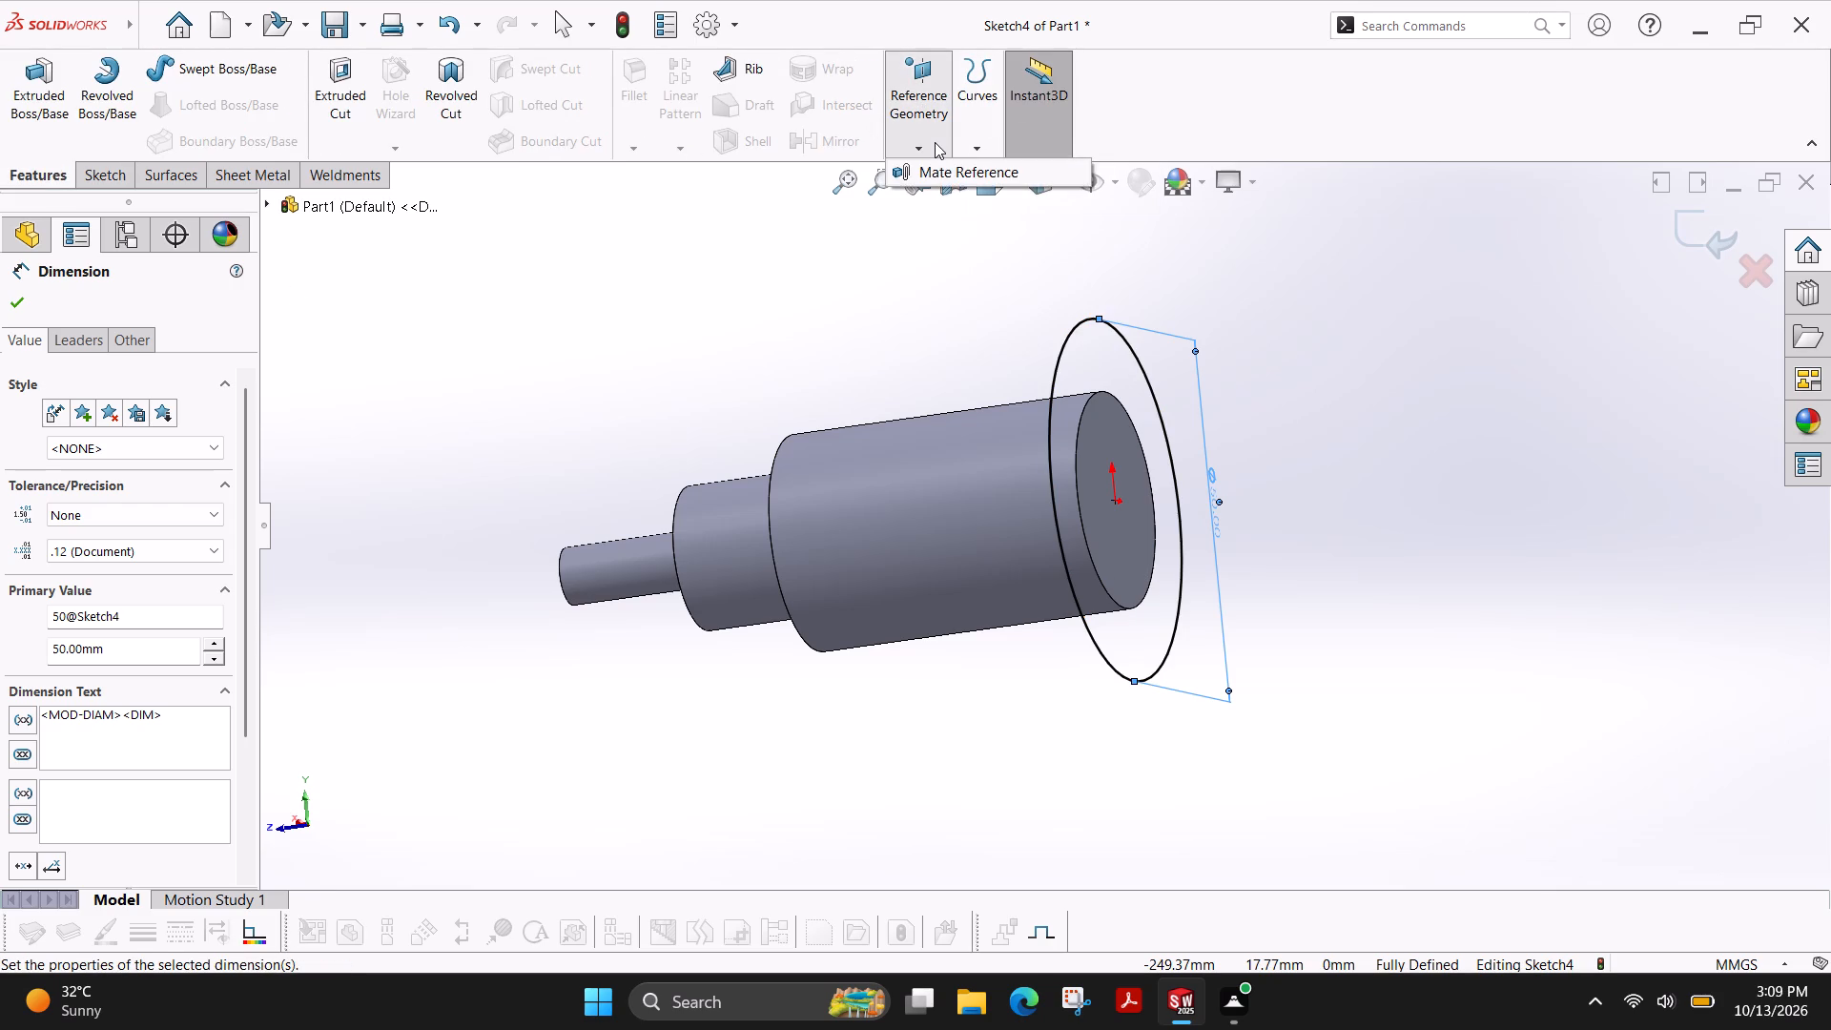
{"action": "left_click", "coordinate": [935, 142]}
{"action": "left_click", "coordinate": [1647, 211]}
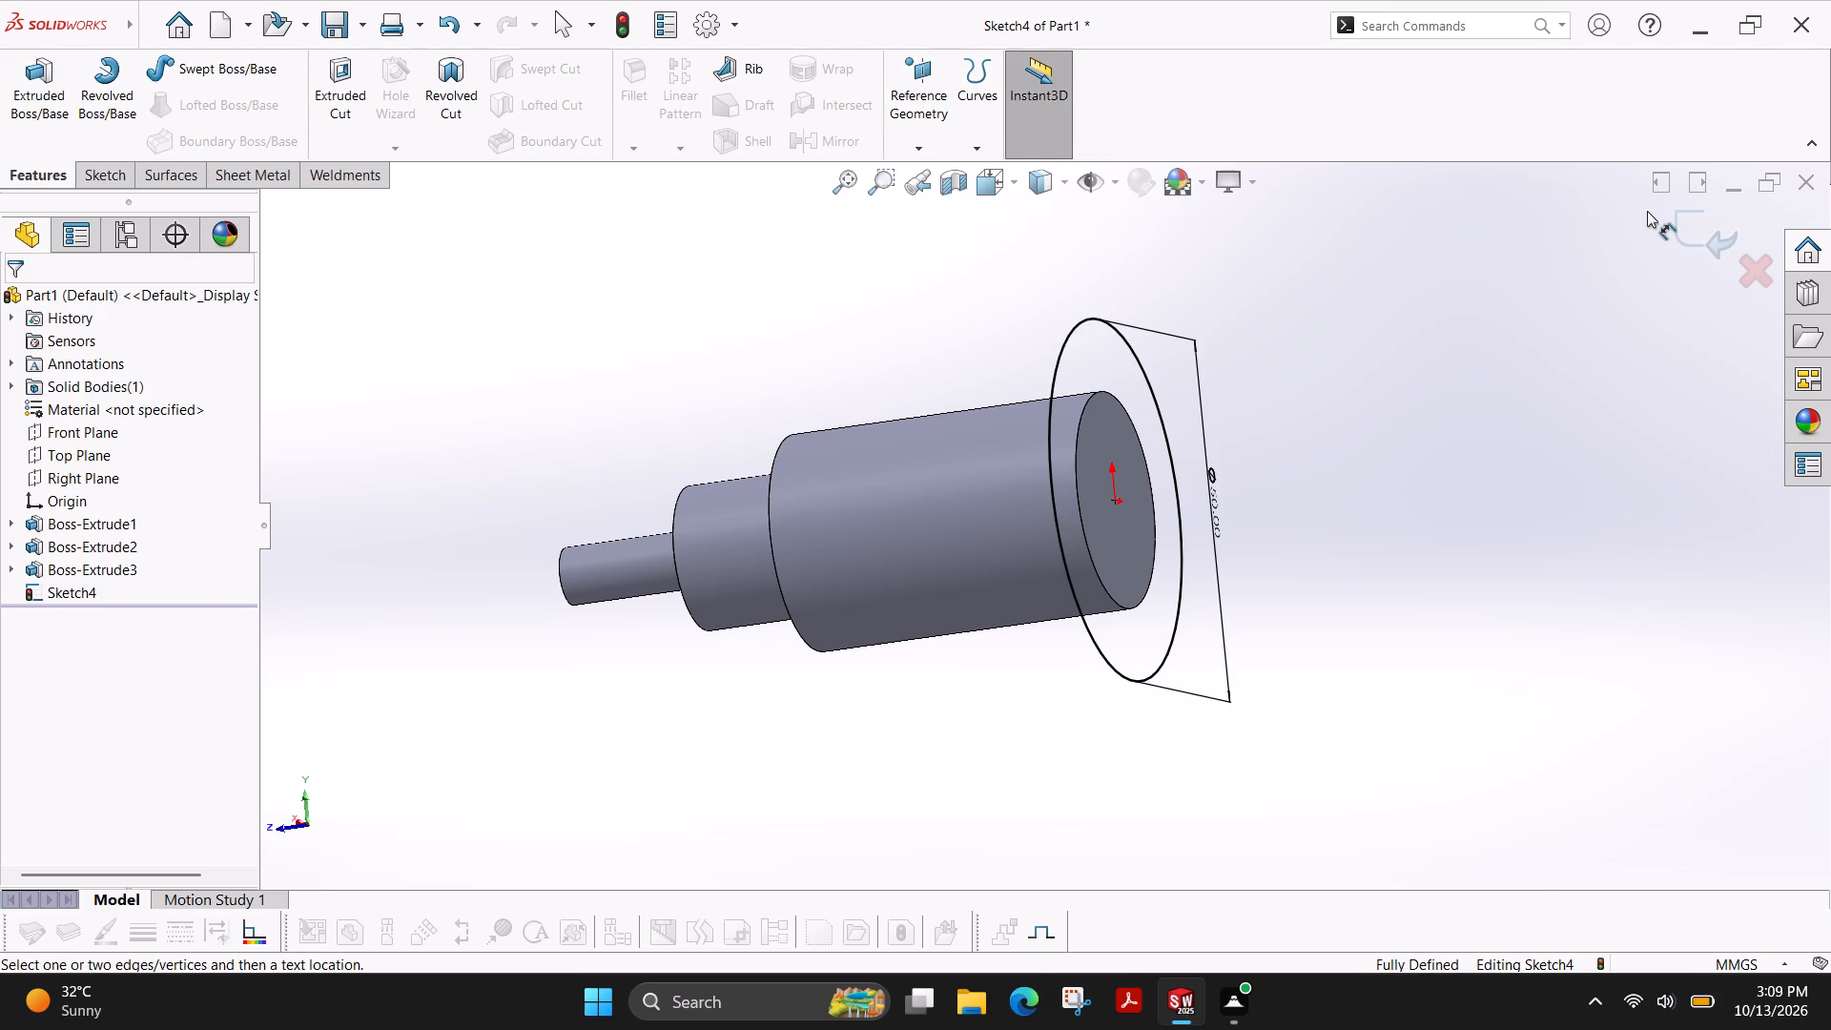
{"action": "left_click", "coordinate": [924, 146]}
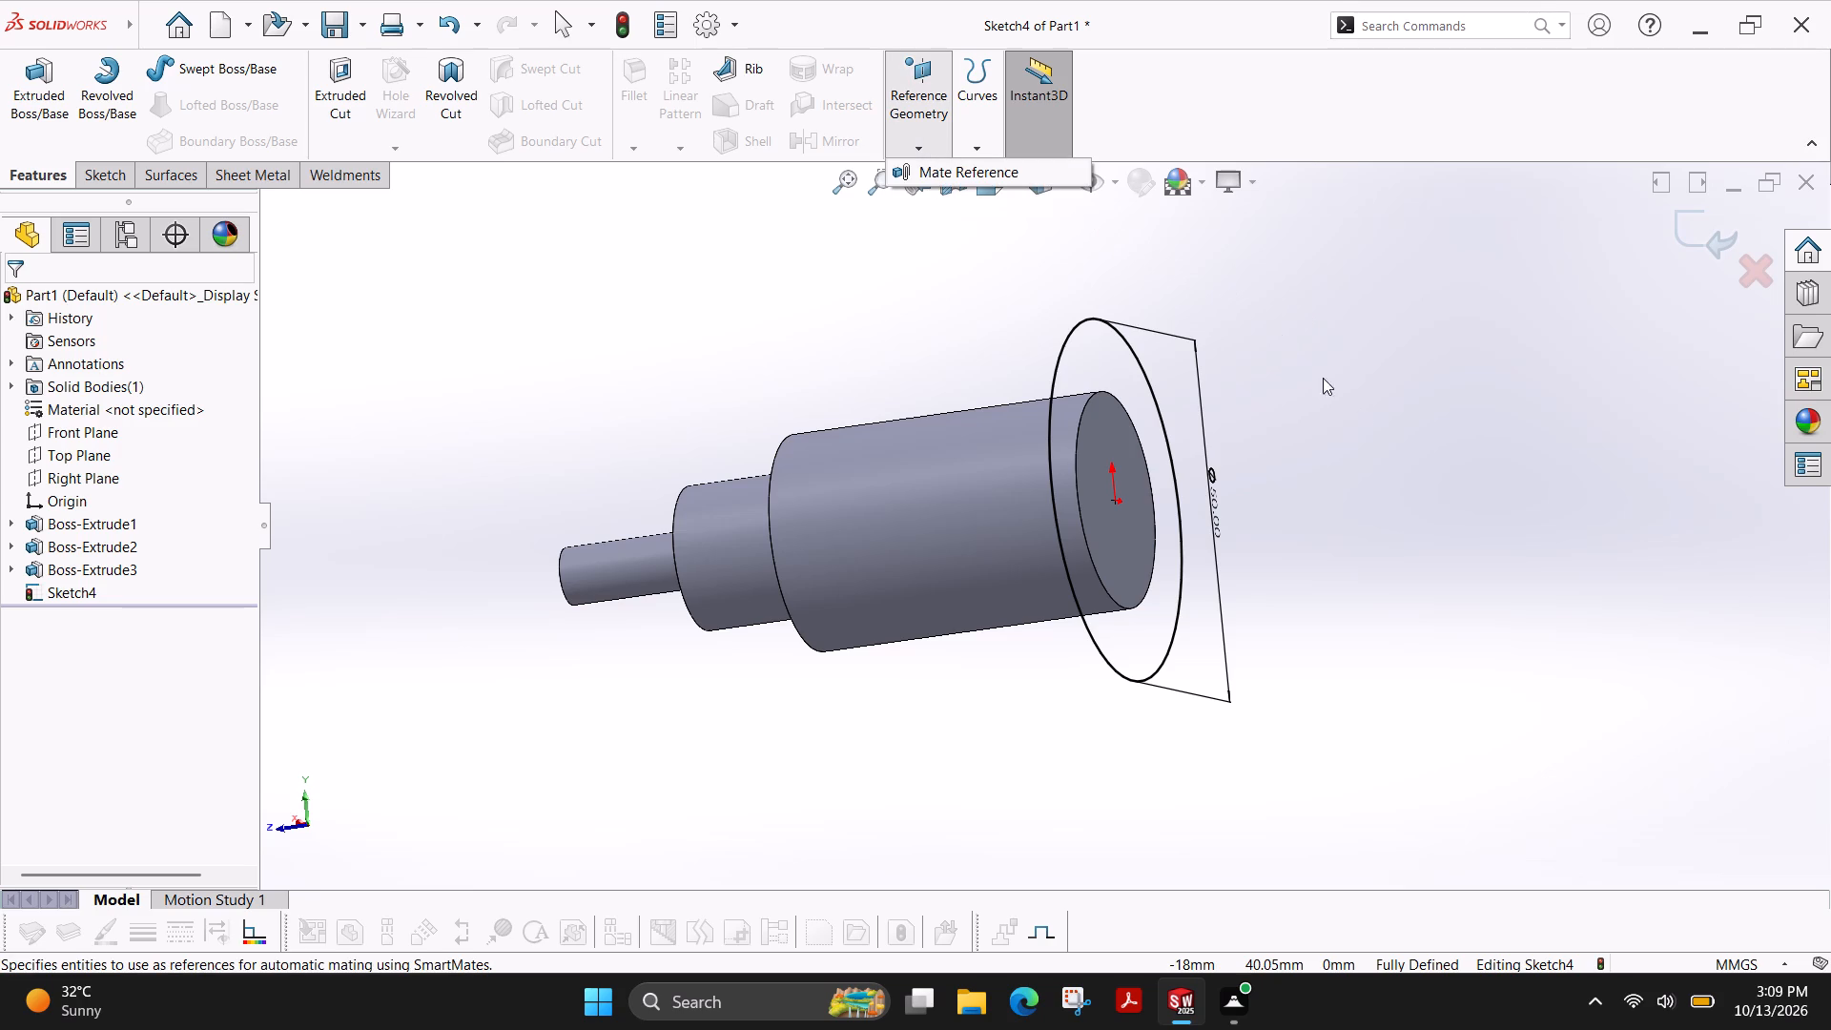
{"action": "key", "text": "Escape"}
Close the 50 mm circle sketch and create a reference plane offset 85 mm outward from the largest cylinder's back end face.
{"action": "left_click", "coordinate": [1692, 230]}
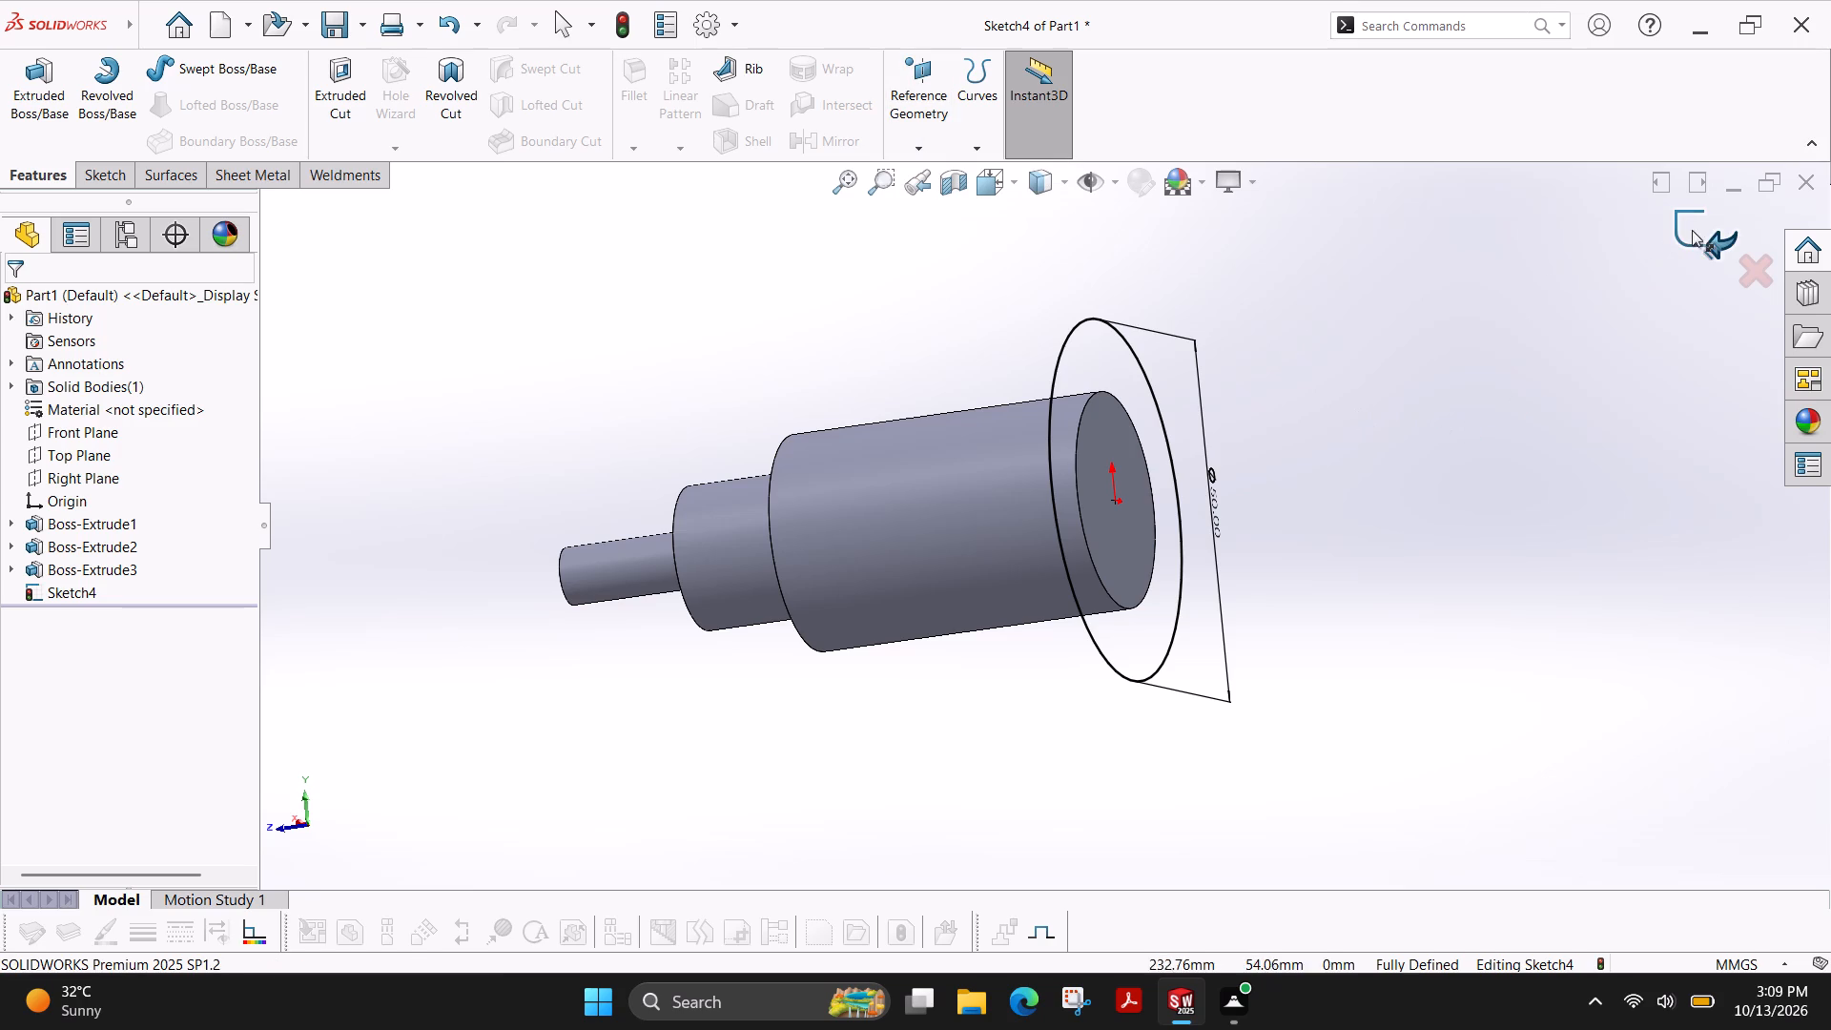
{"action": "key", "text": "Escape"}
{"action": "key", "text": "Escape"}
{"action": "key", "text": "Escape"}
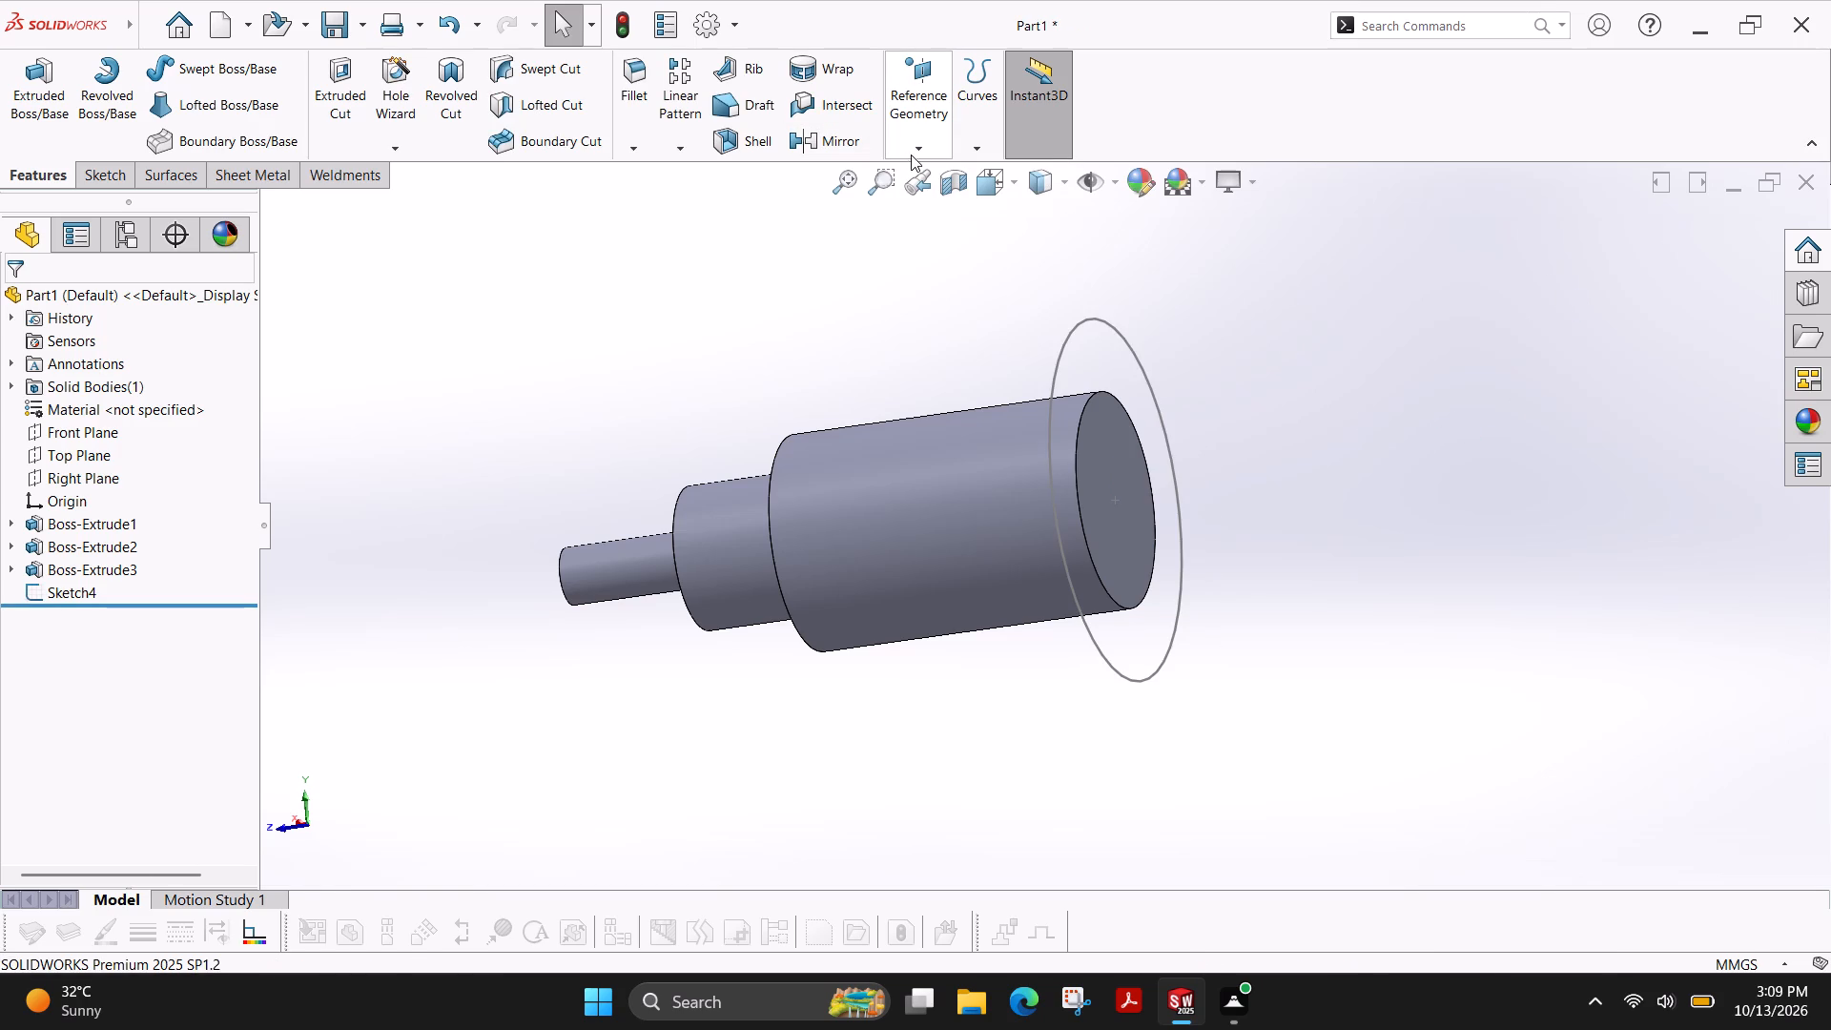
{"action": "left_click", "coordinate": [916, 151]}
{"action": "left_click", "coordinate": [957, 183]}
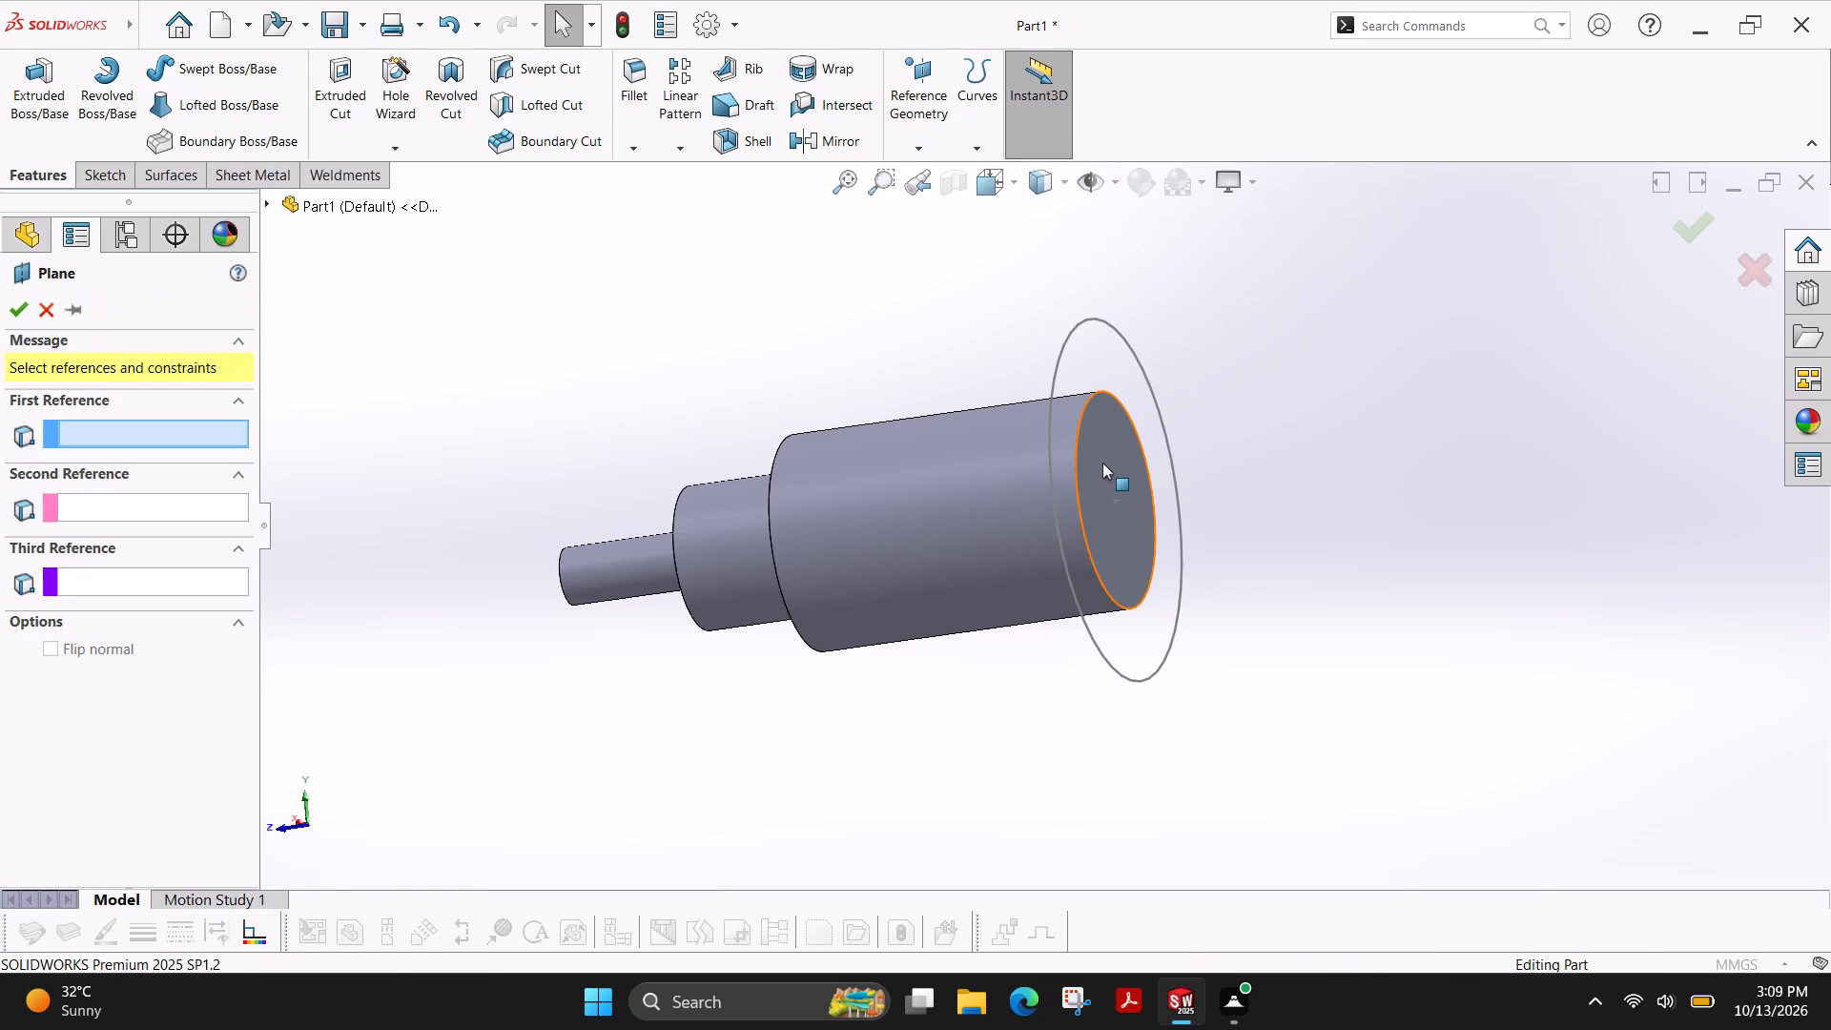
{"action": "left_click", "coordinate": [1097, 461]}
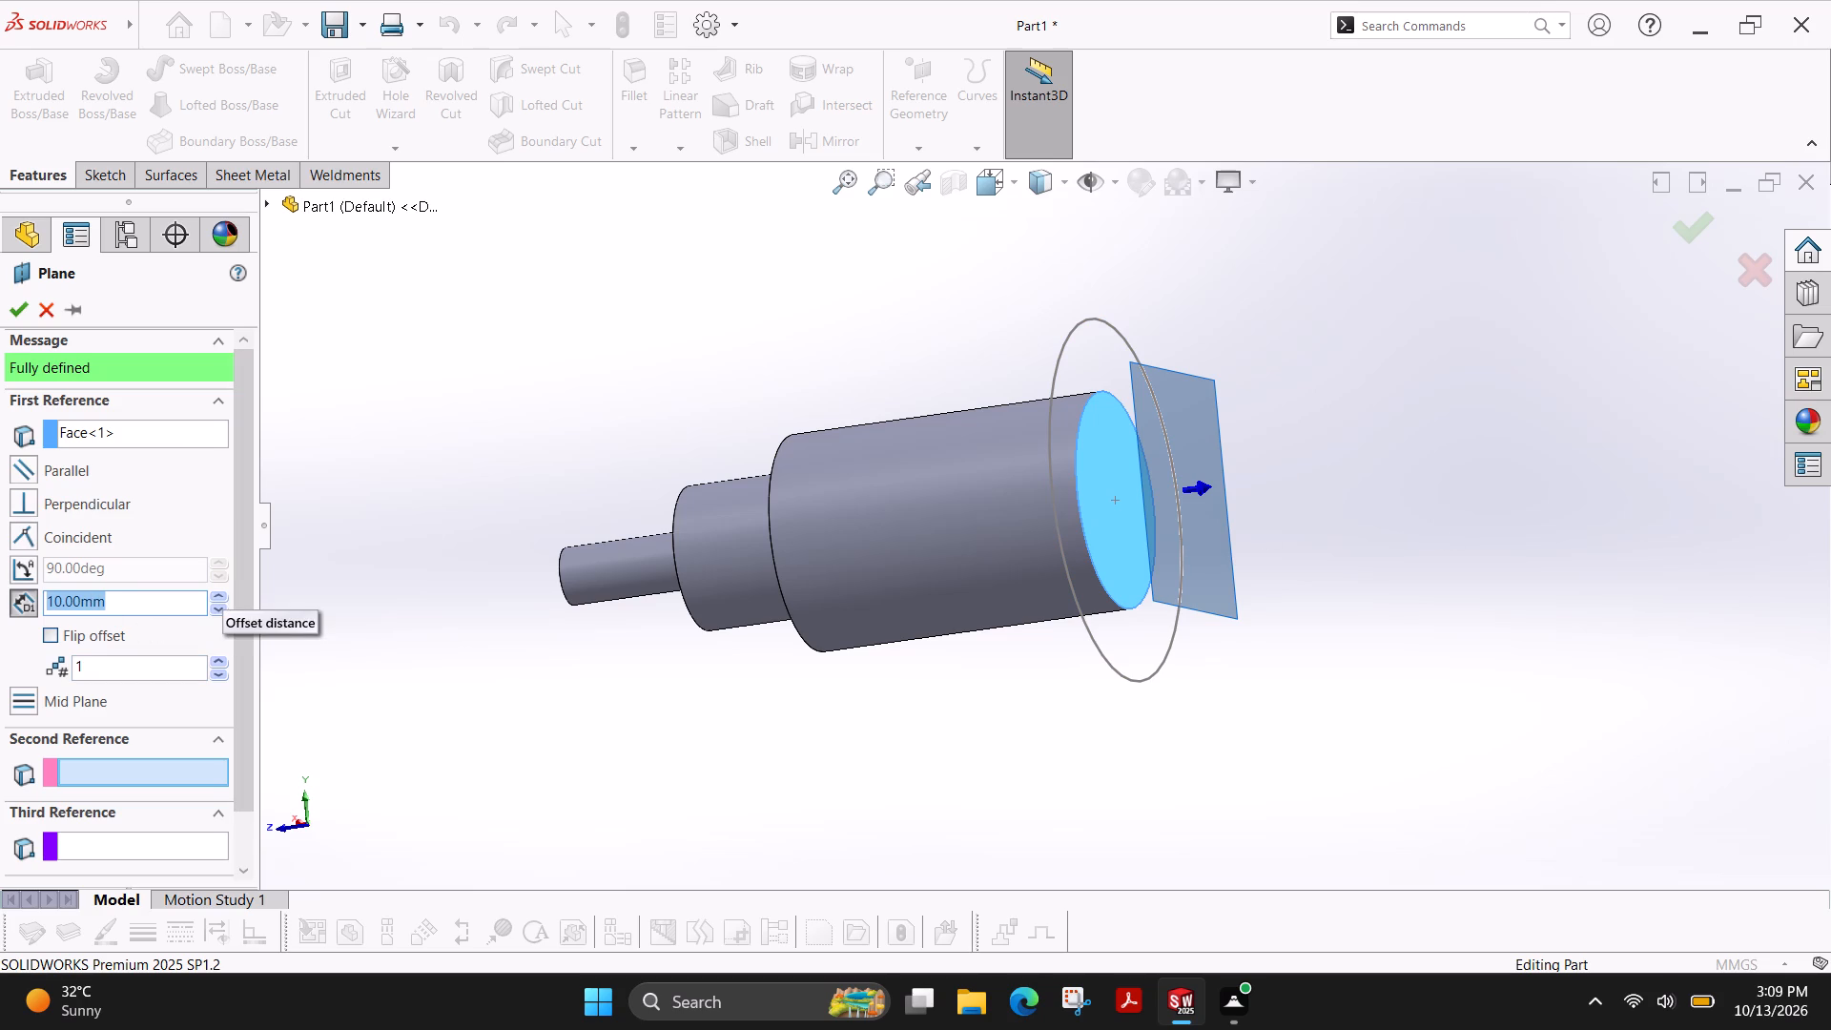
{"action": "left_click", "coordinate": [219, 611]}
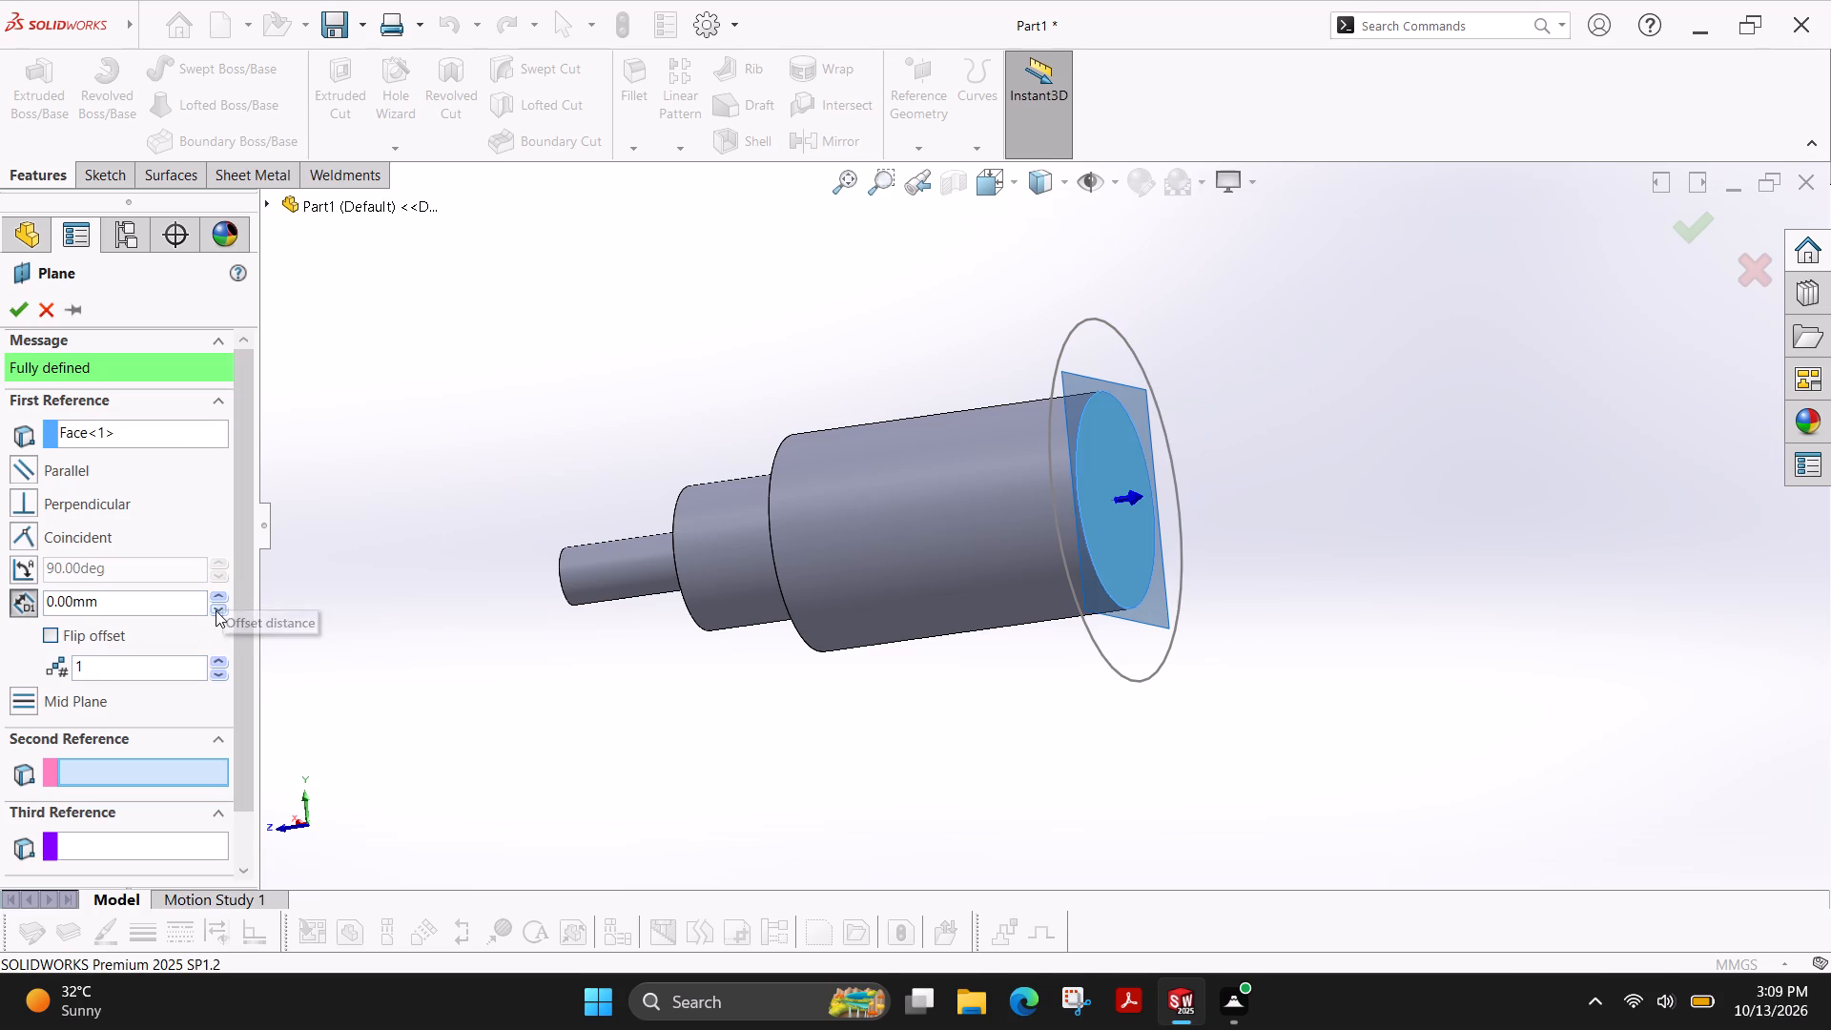
{"action": "double_click", "coordinate": [175, 609]}
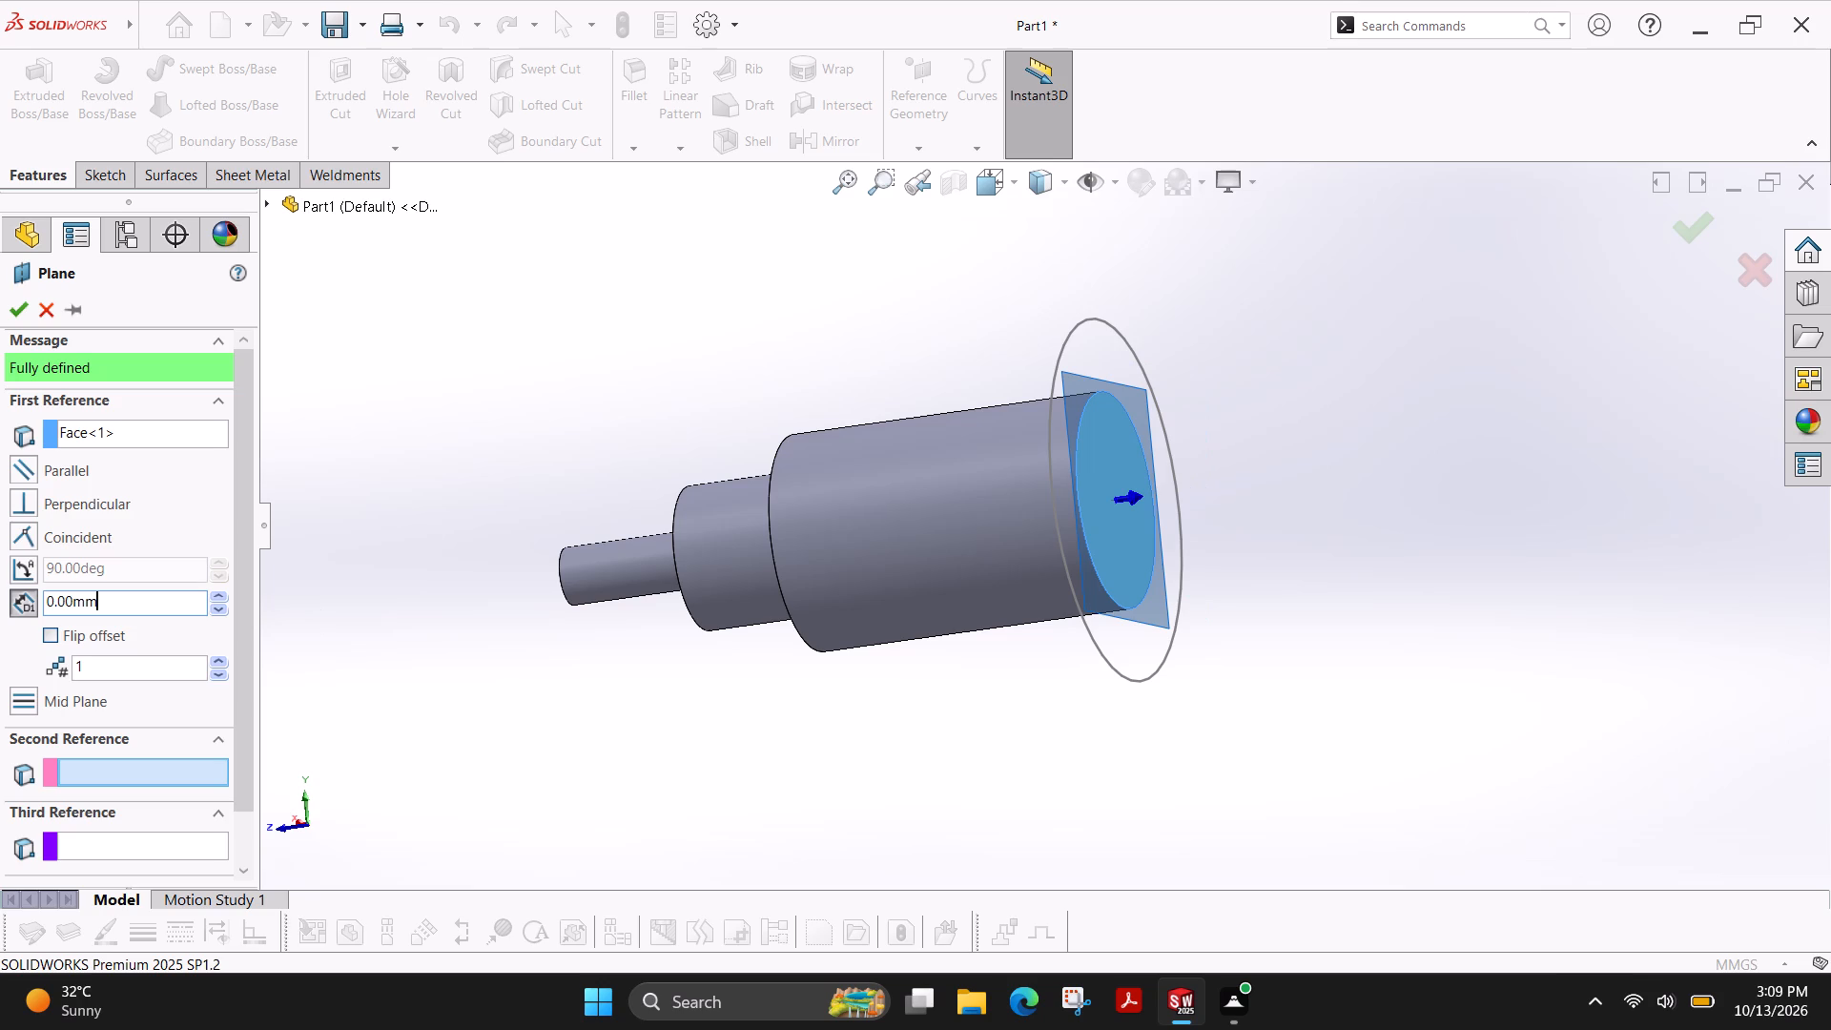
{"action": "key", "text": "8"}
{"action": "key", "text": "5"}
{"action": "key", "text": "Return"}
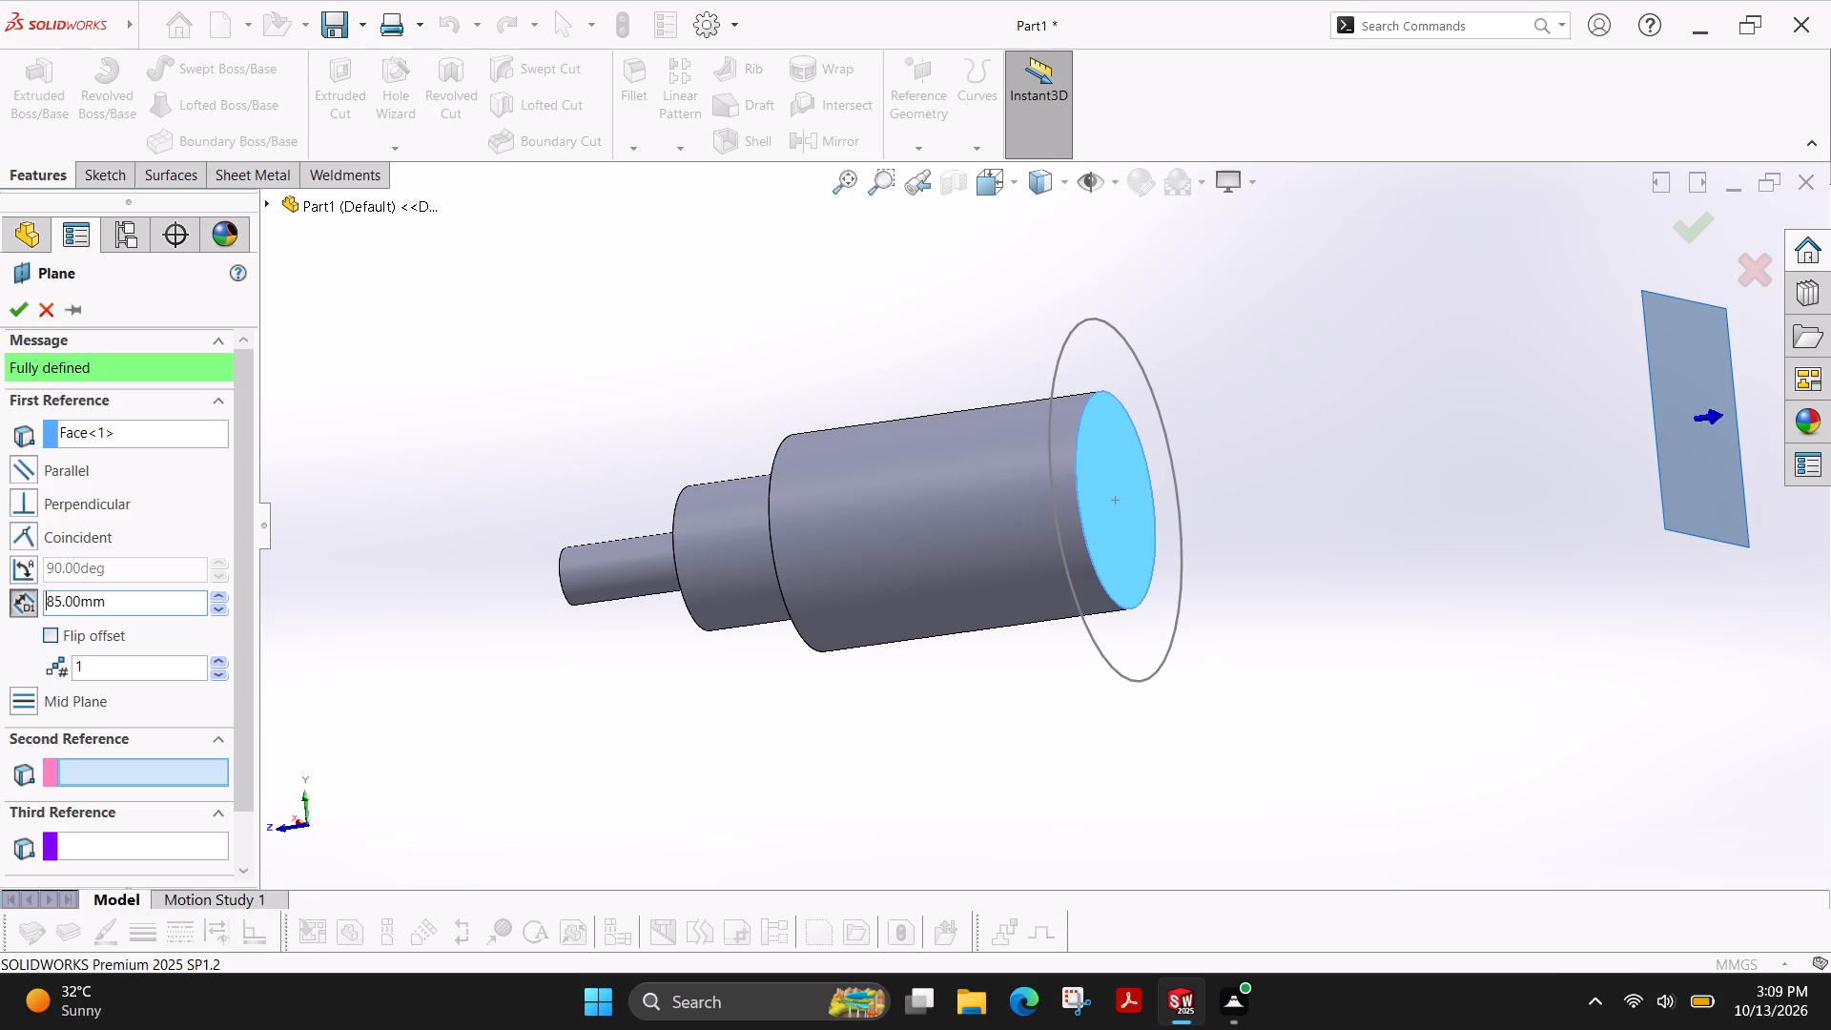
{"action": "left_click", "coordinate": [21, 313]}
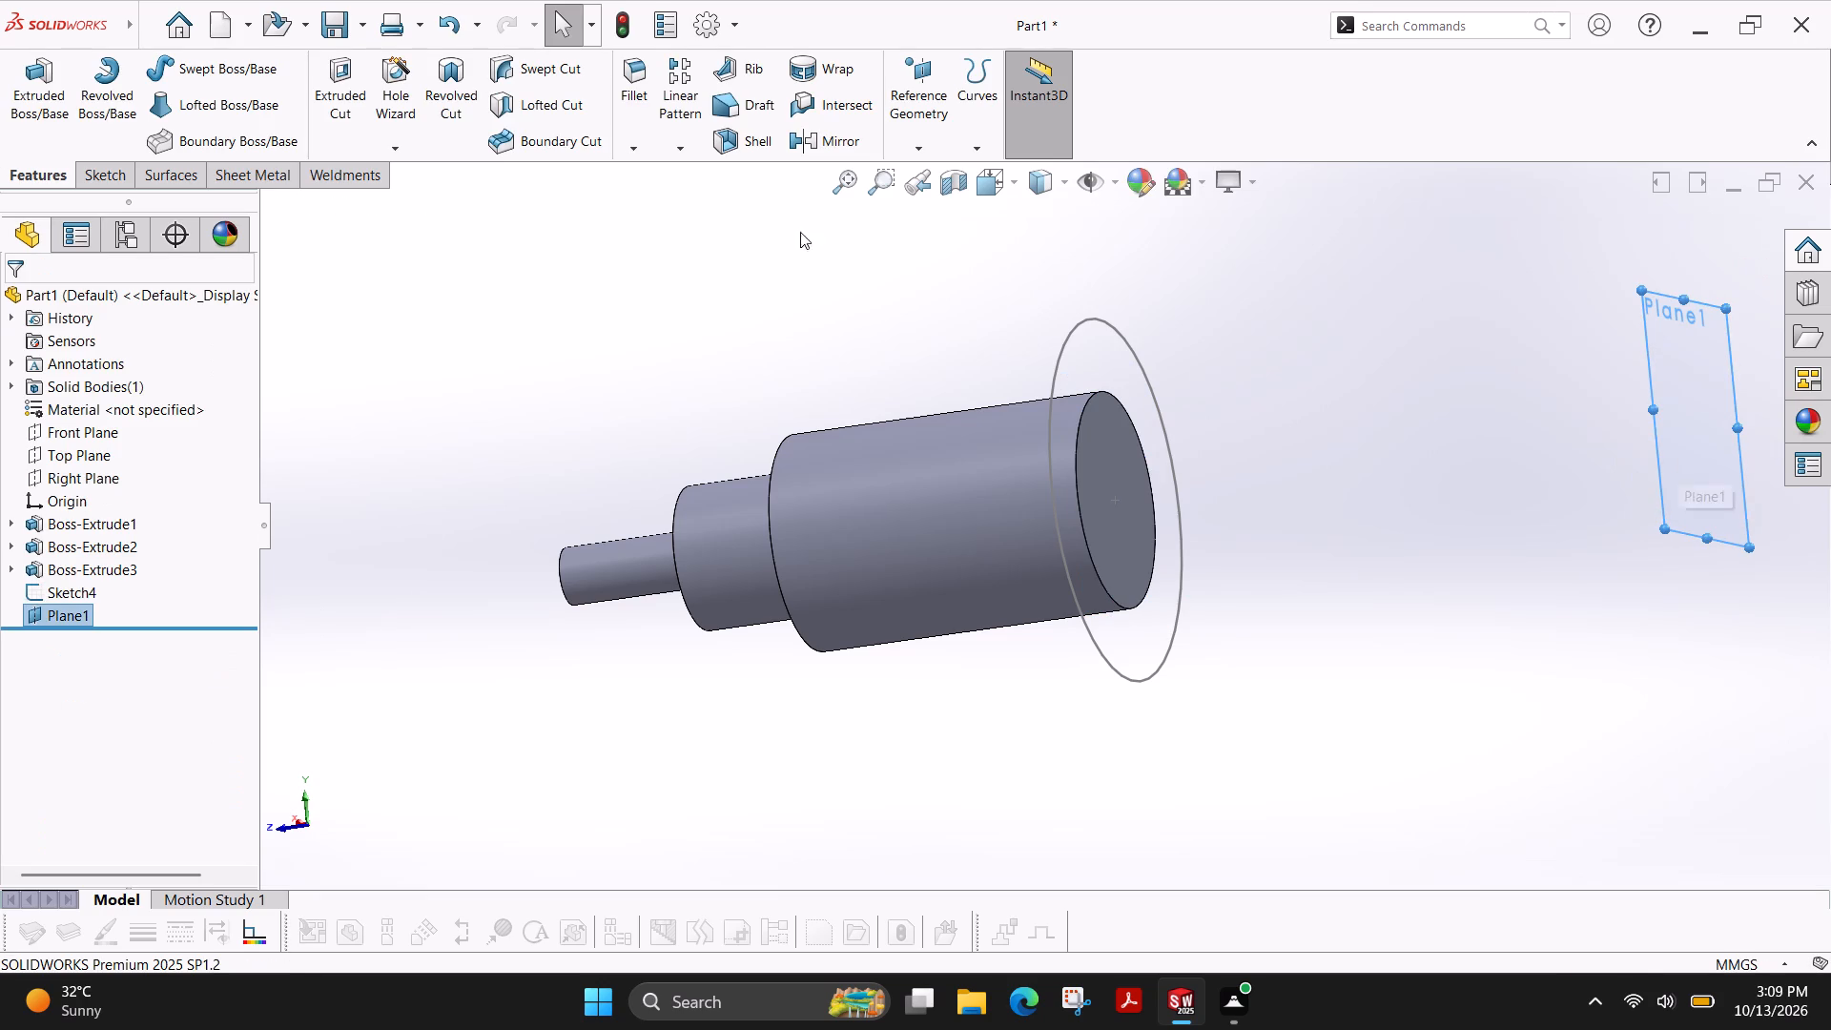
Sketch a circle of about 10.2 mm radius on the offset plane, centred on the origin.
{"action": "left_click", "coordinate": [123, 172]}
{"action": "left_click", "coordinate": [22, 82]}
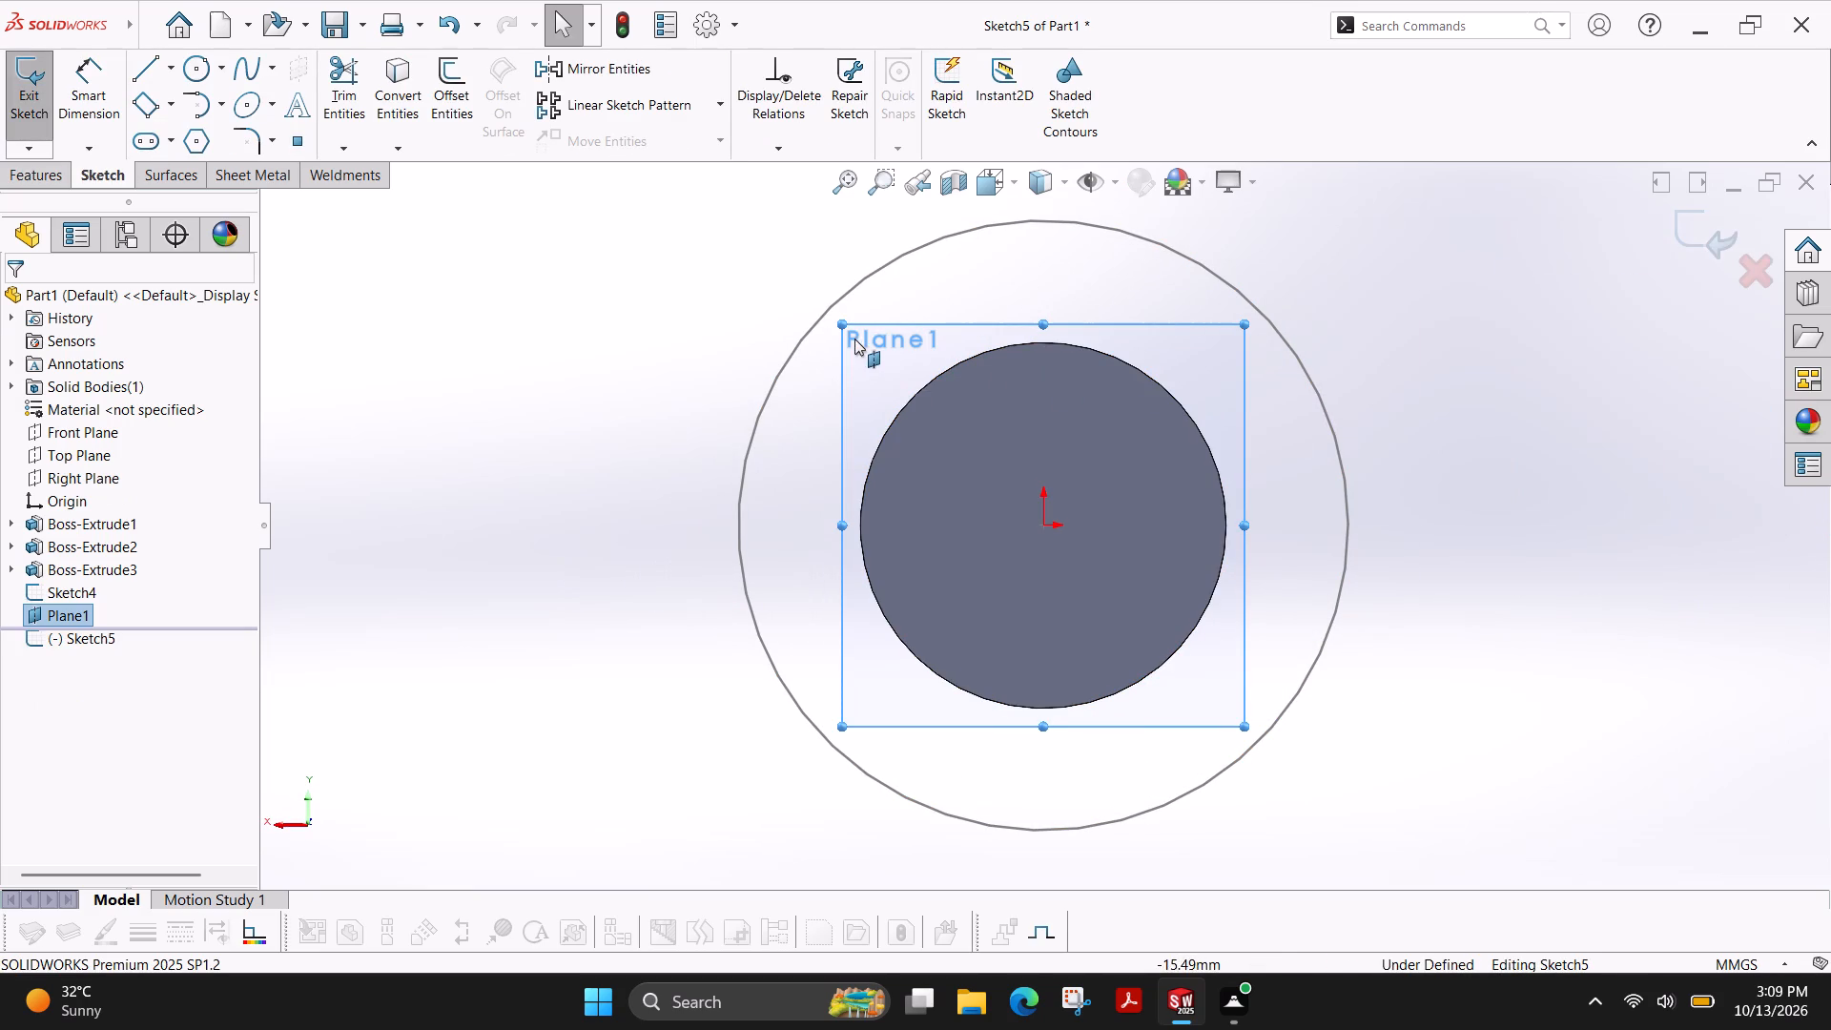
{"action": "left_click", "coordinate": [21, 105]}
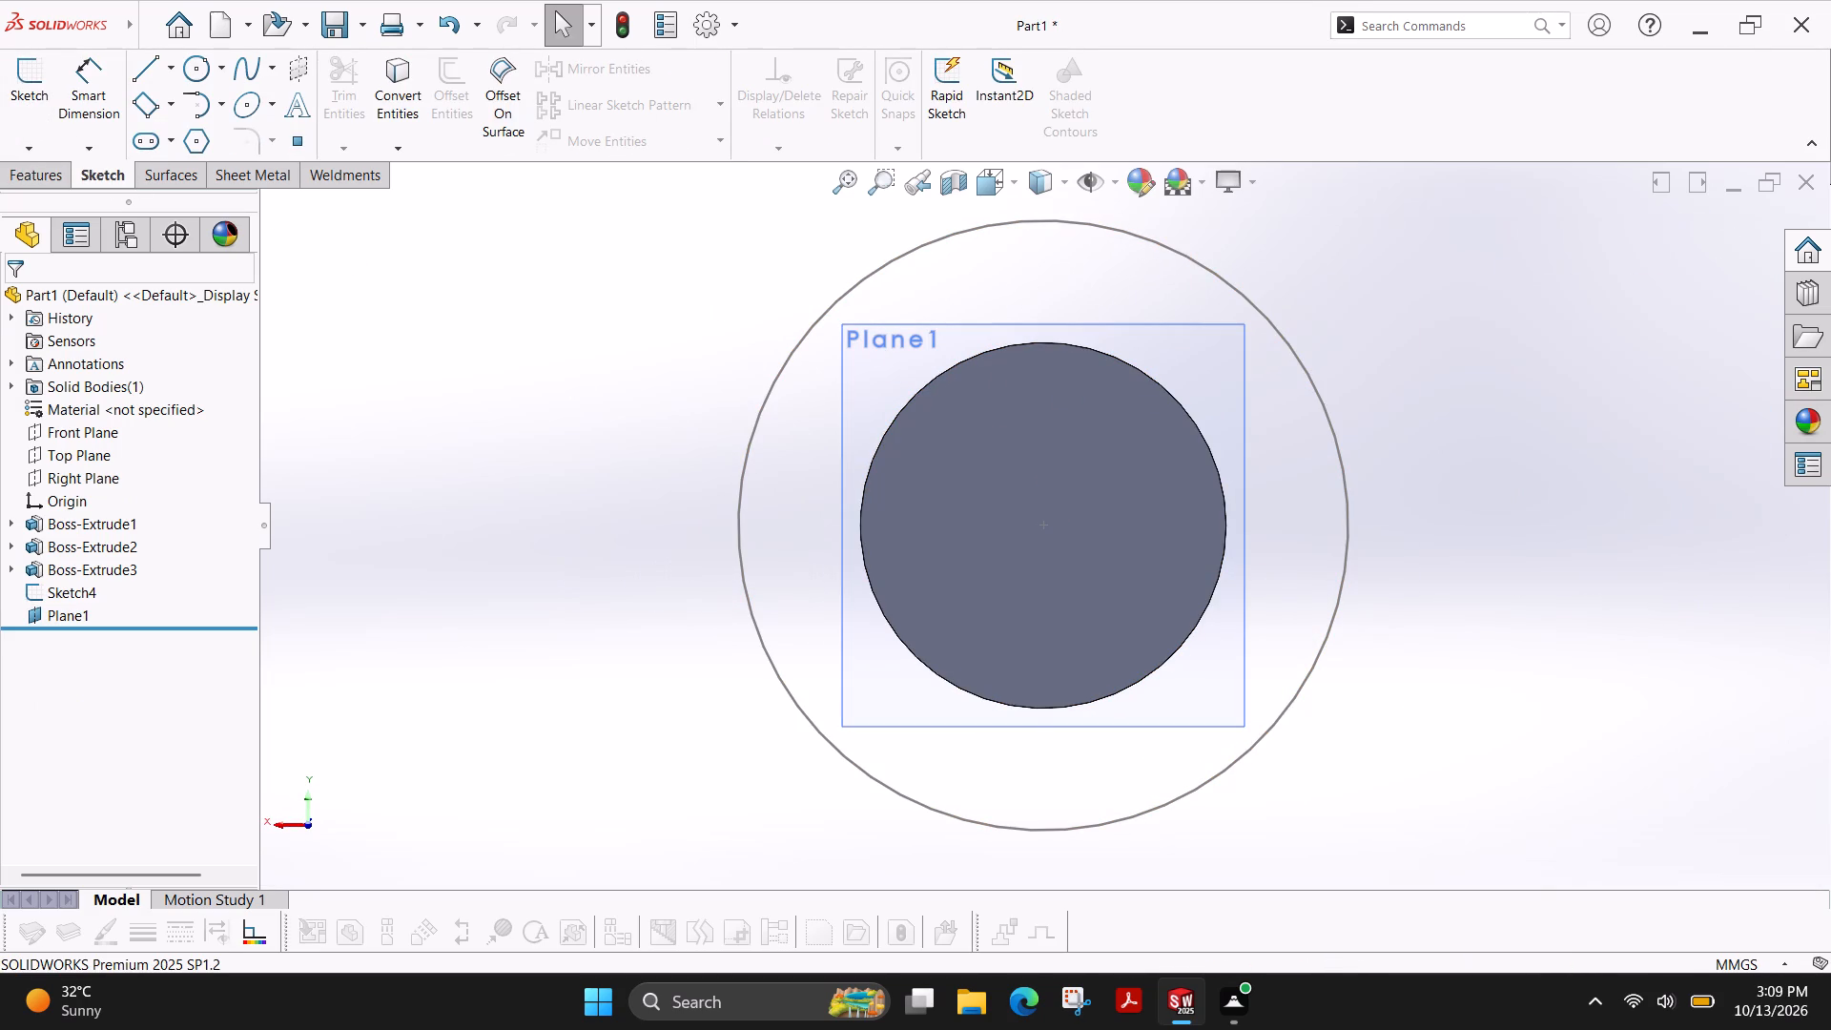
{"action": "left_click", "coordinate": [38, 90]}
{"action": "left_click", "coordinate": [876, 346]}
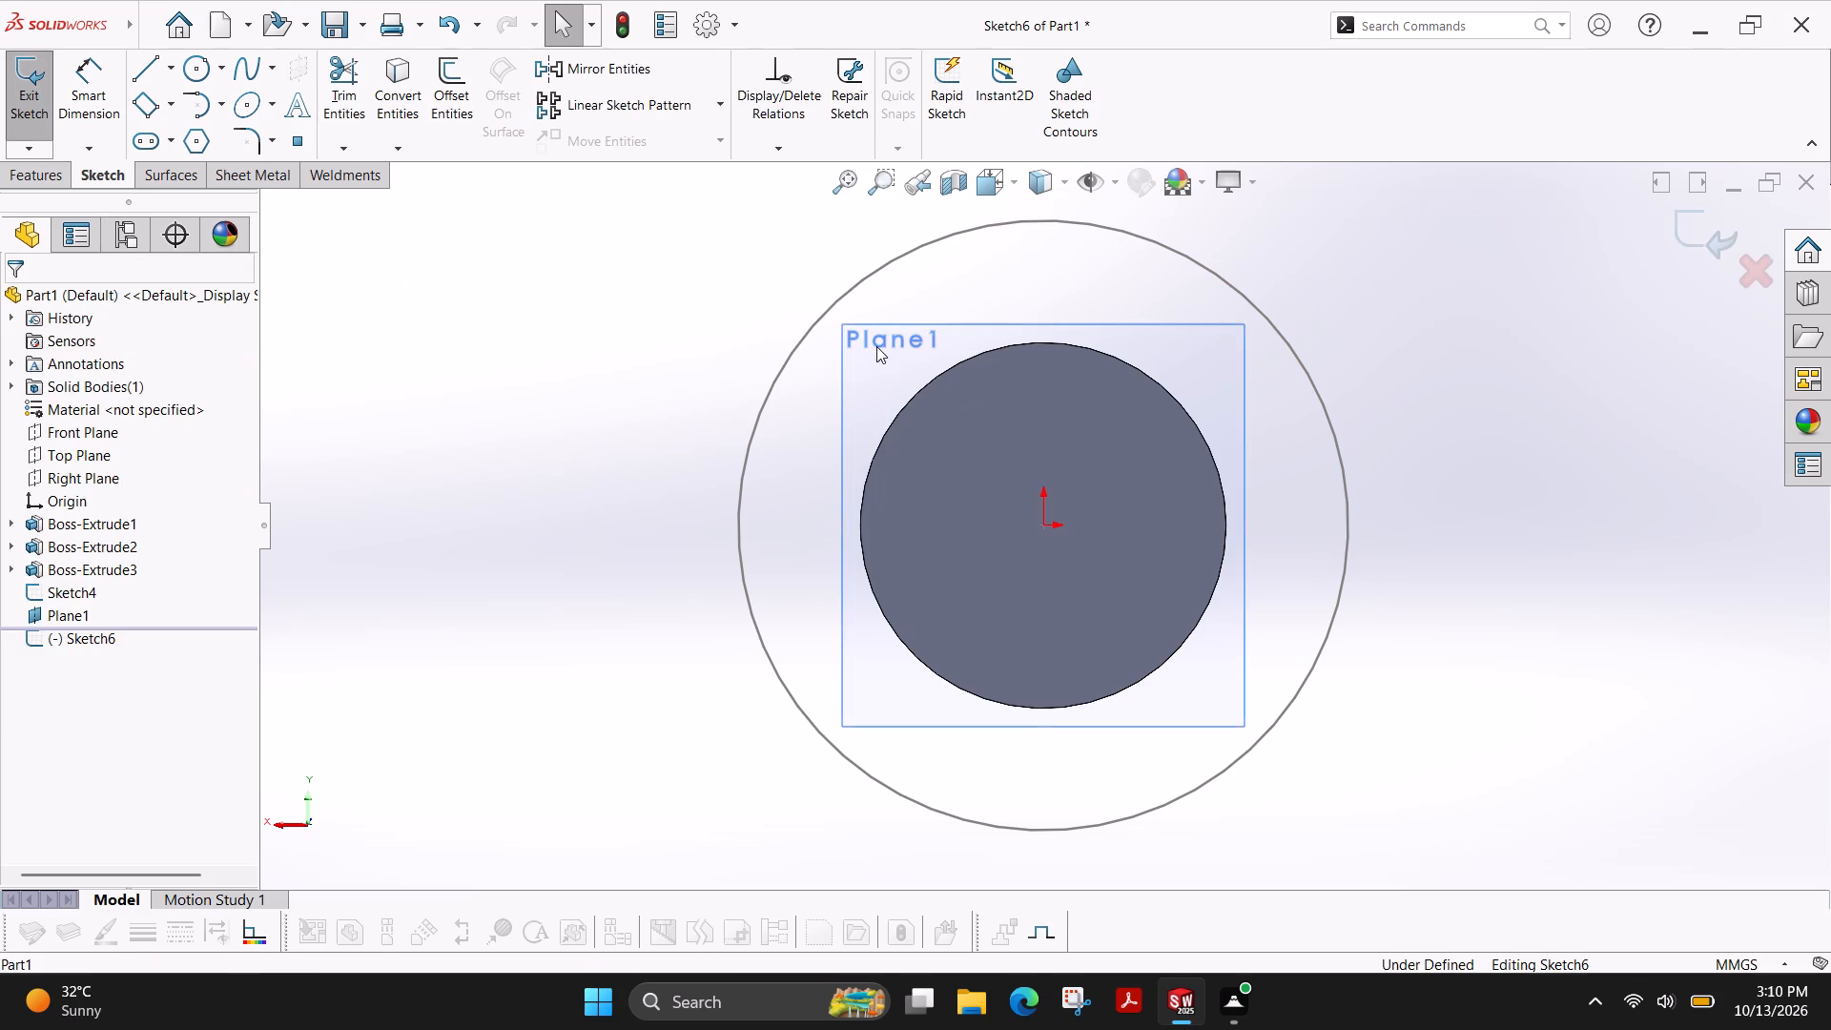
{"action": "scroll", "coordinate": [1062, 514], "scroll_direction": "down", "scroll_amount": 1}
{"action": "scroll", "coordinate": [1052, 505], "scroll_direction": "up", "scroll_amount": 1}
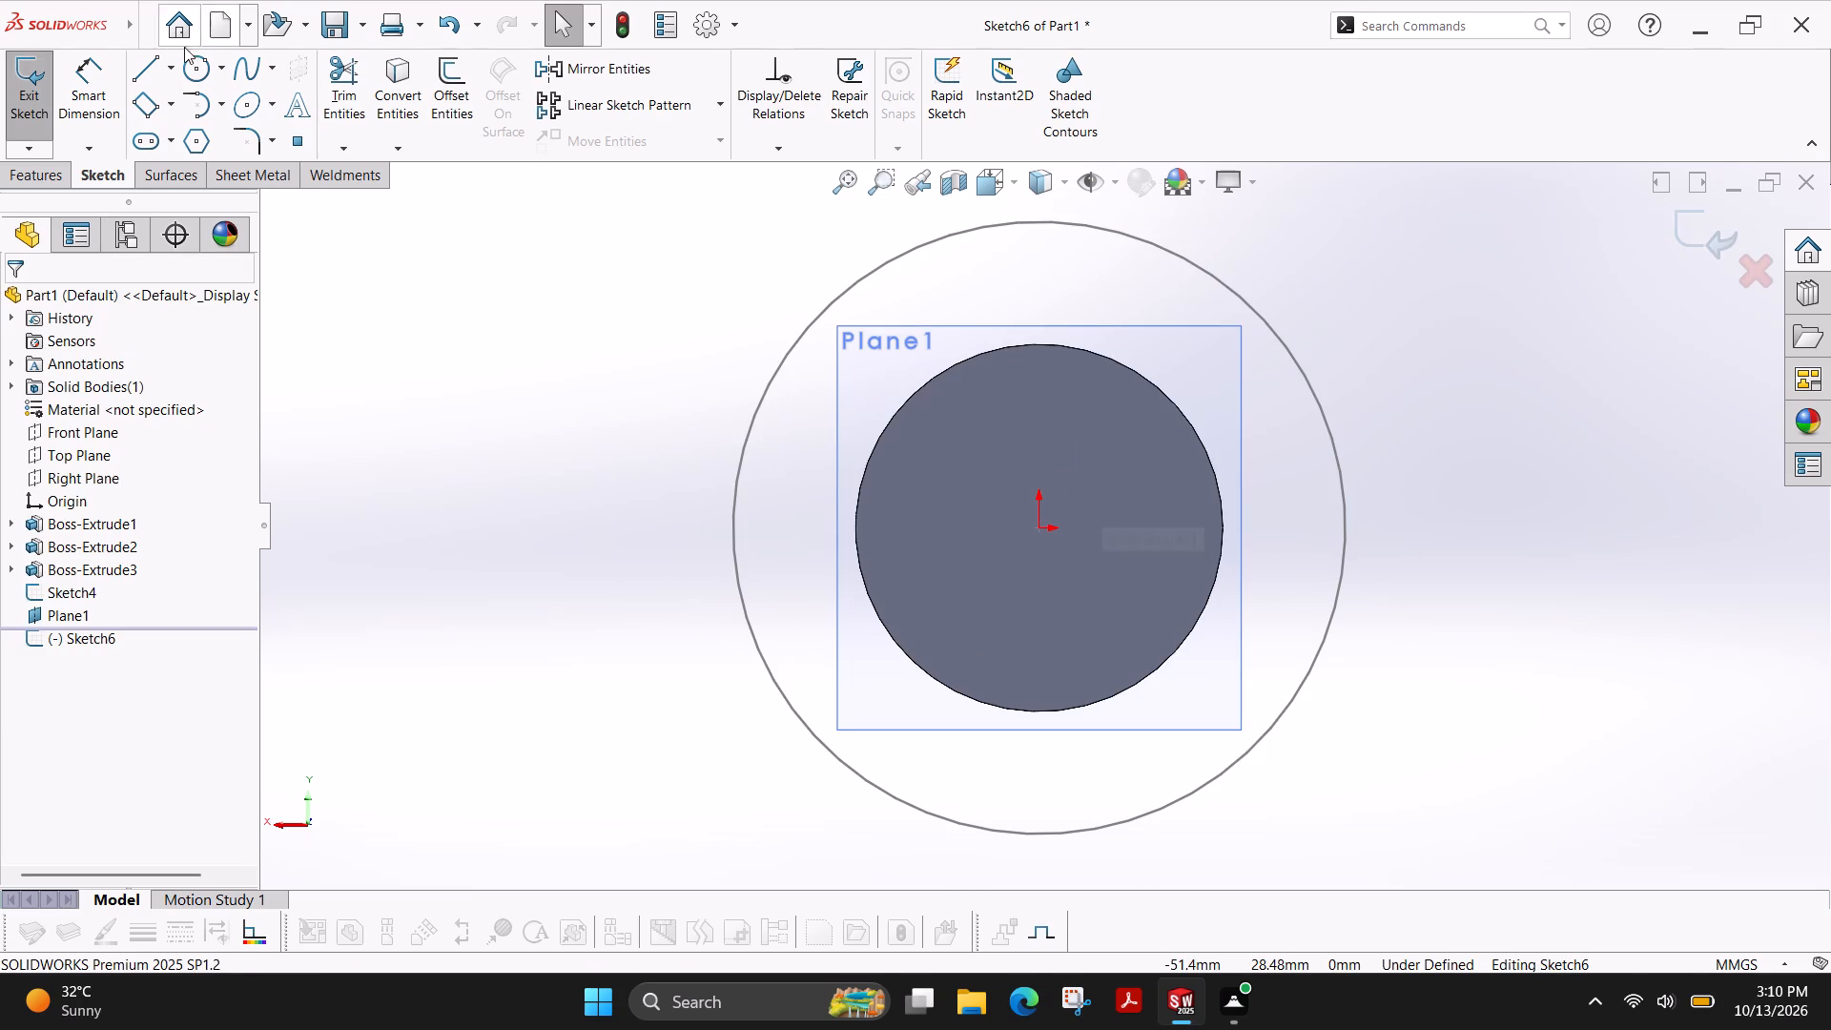
{"action": "left_click", "coordinate": [188, 65]}
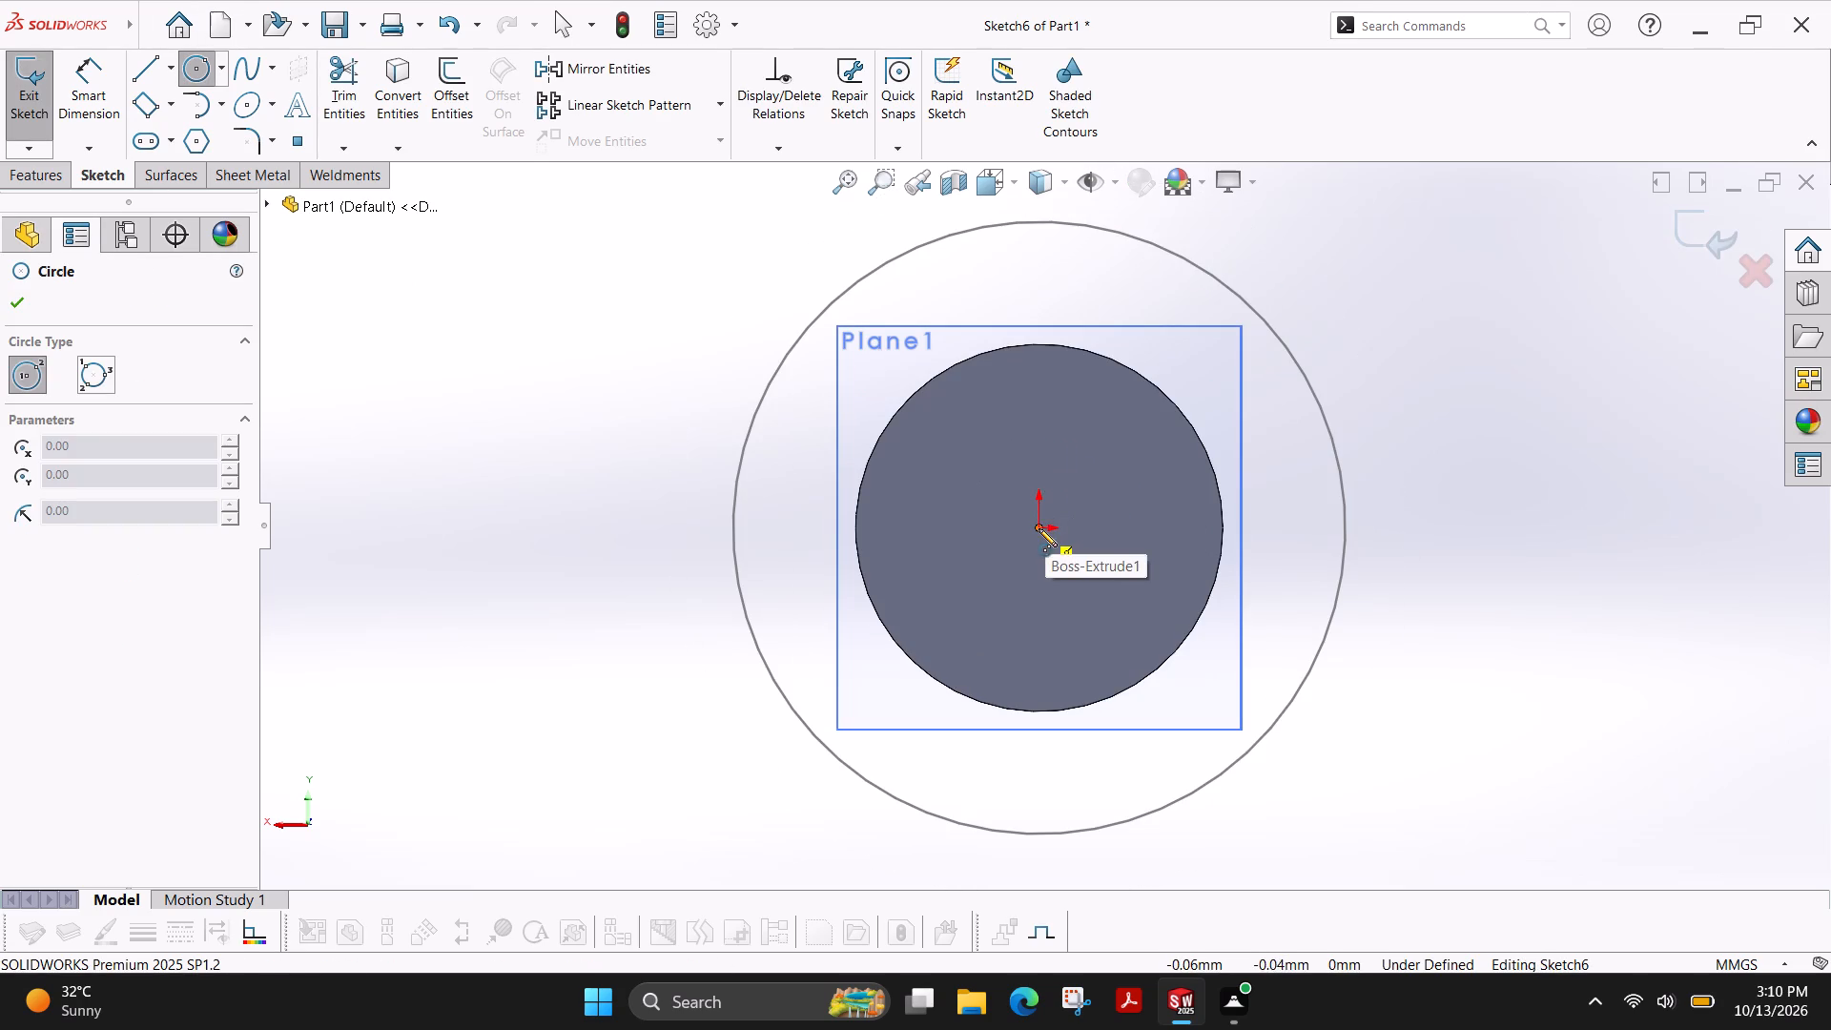
{"action": "left_click", "coordinate": [1039, 528]}
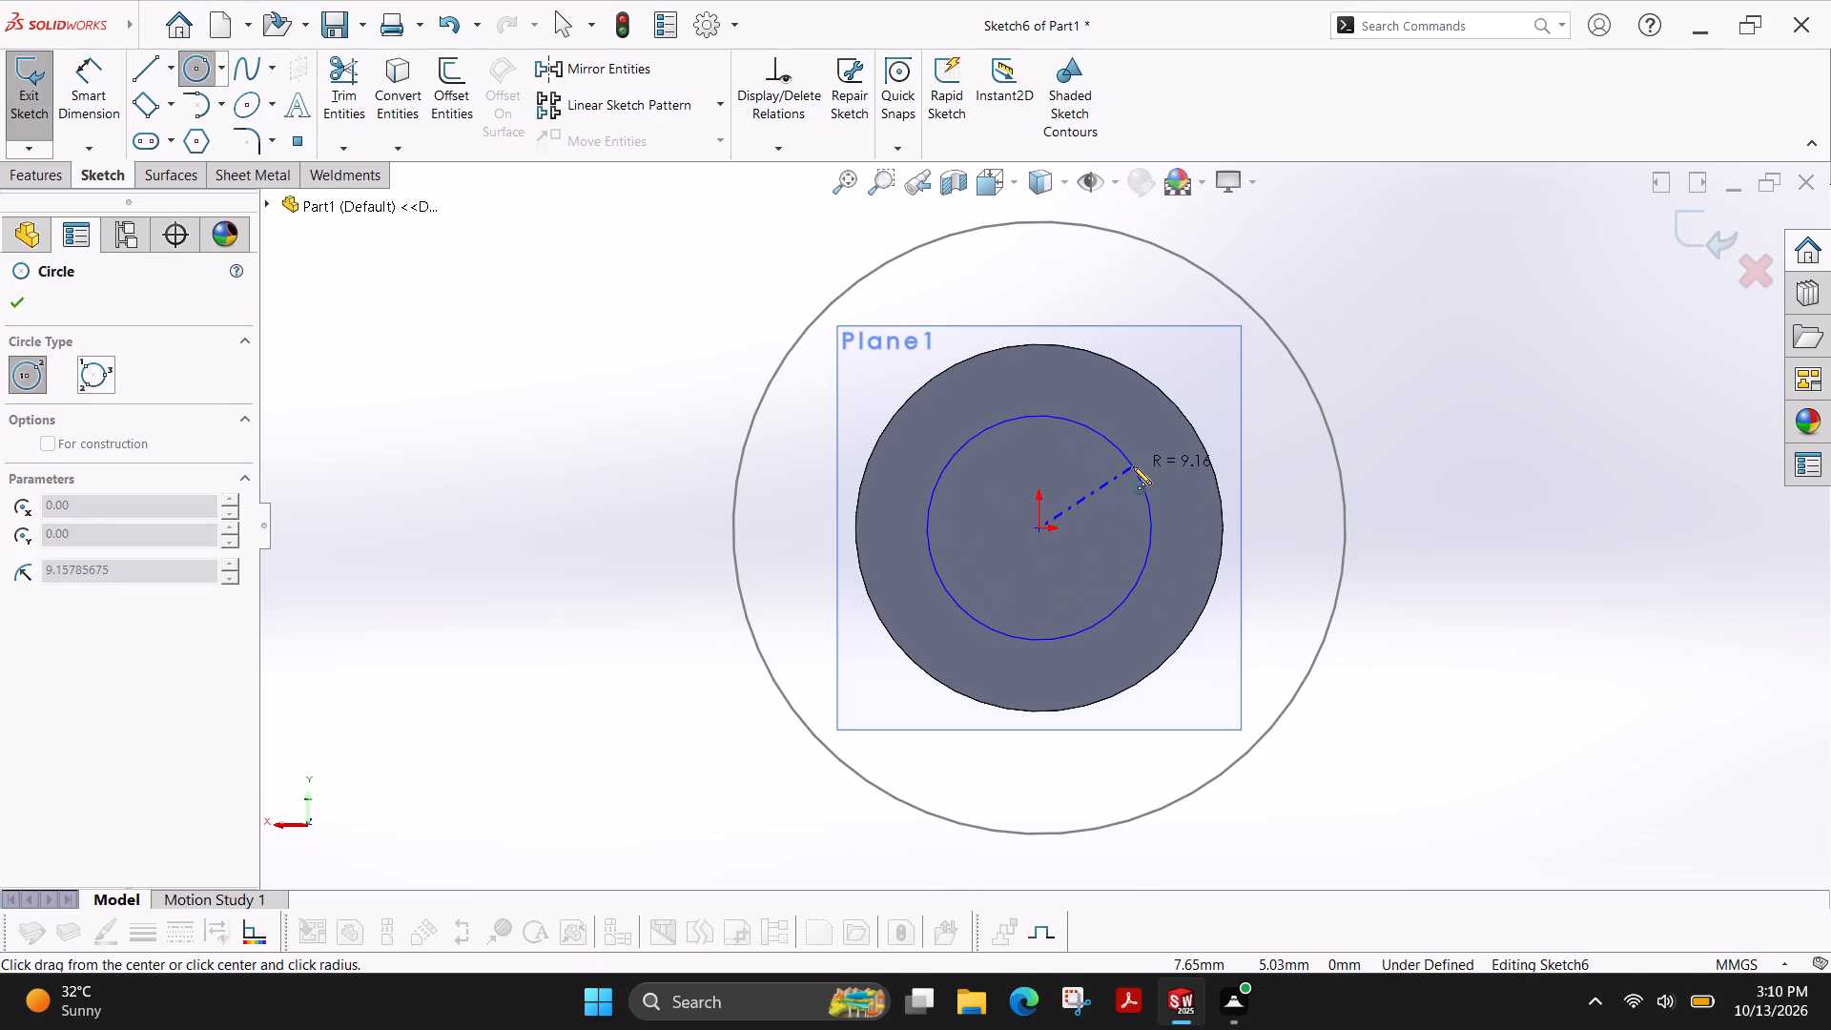
{"action": "left_click", "coordinate": [1128, 441]}
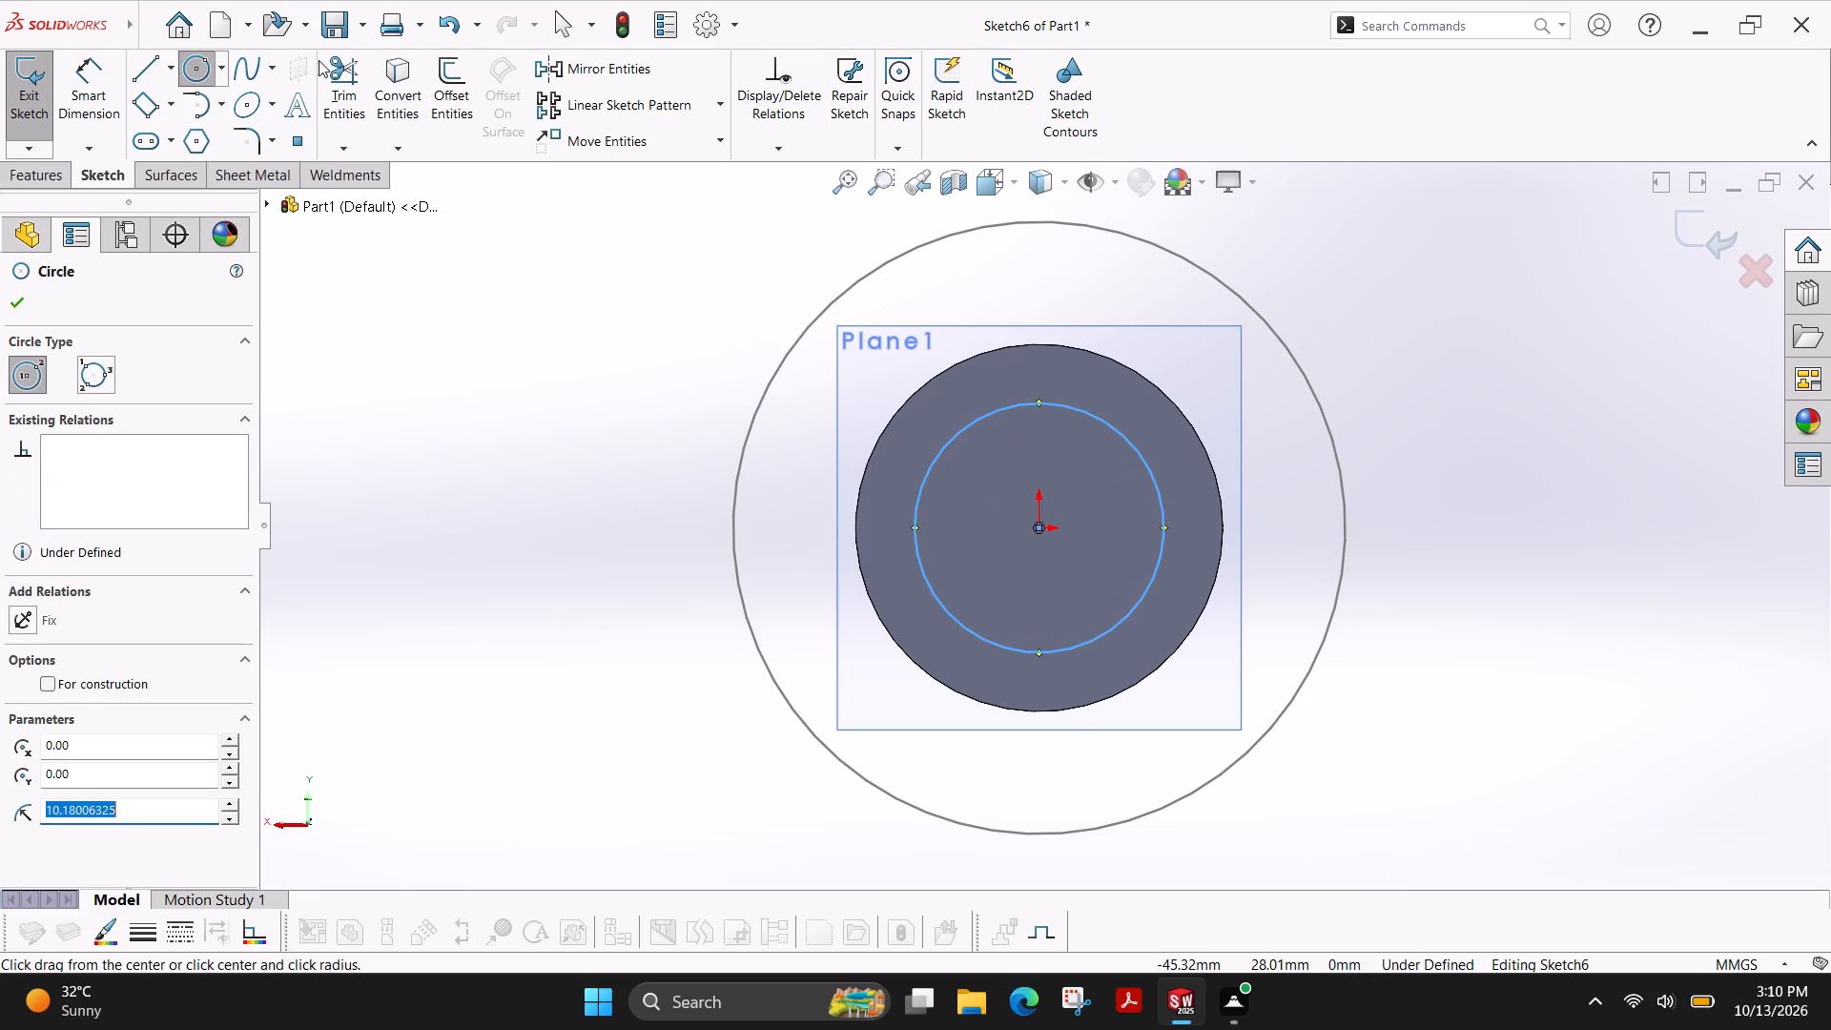
Dimension the diameter of the circle on the offset plane to 36 mm.
{"action": "left_click", "coordinate": [86, 88]}
{"action": "left_click", "coordinate": [1142, 454]}
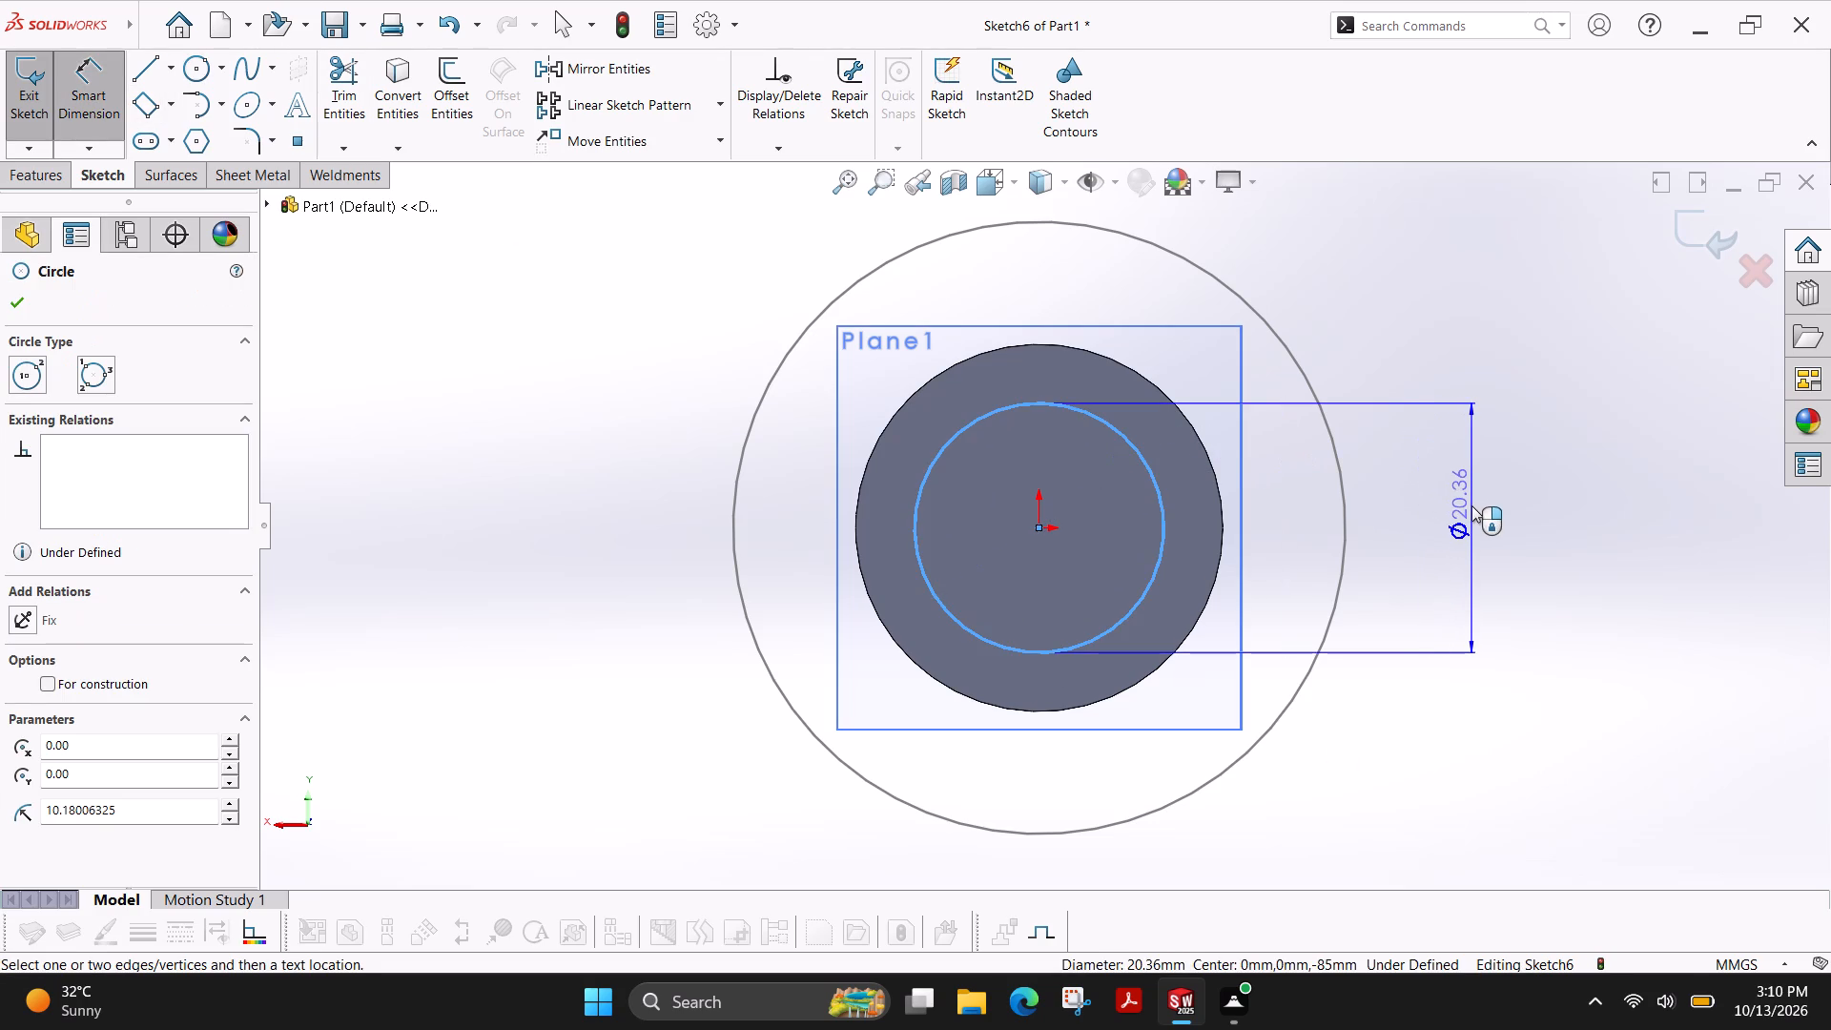
{"action": "left_click", "coordinate": [1471, 505]}
{"action": "type", "text": "36"}
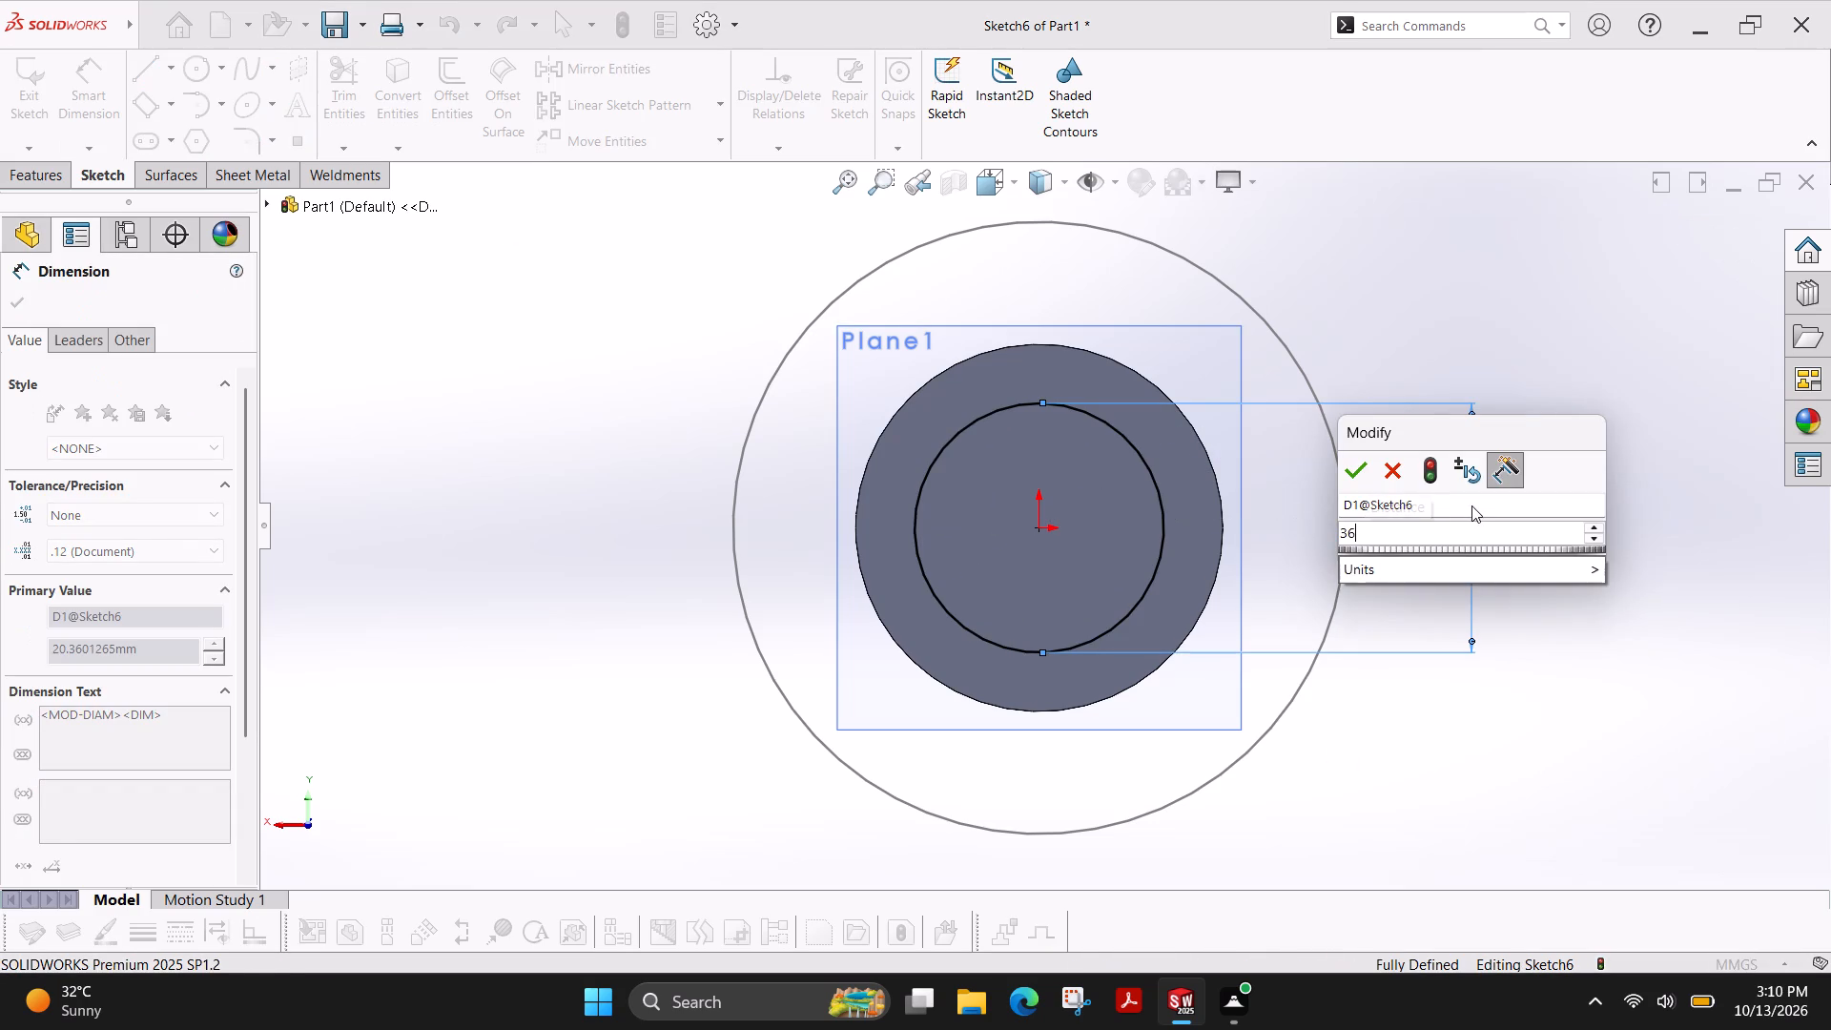
{"action": "key", "text": "Return"}
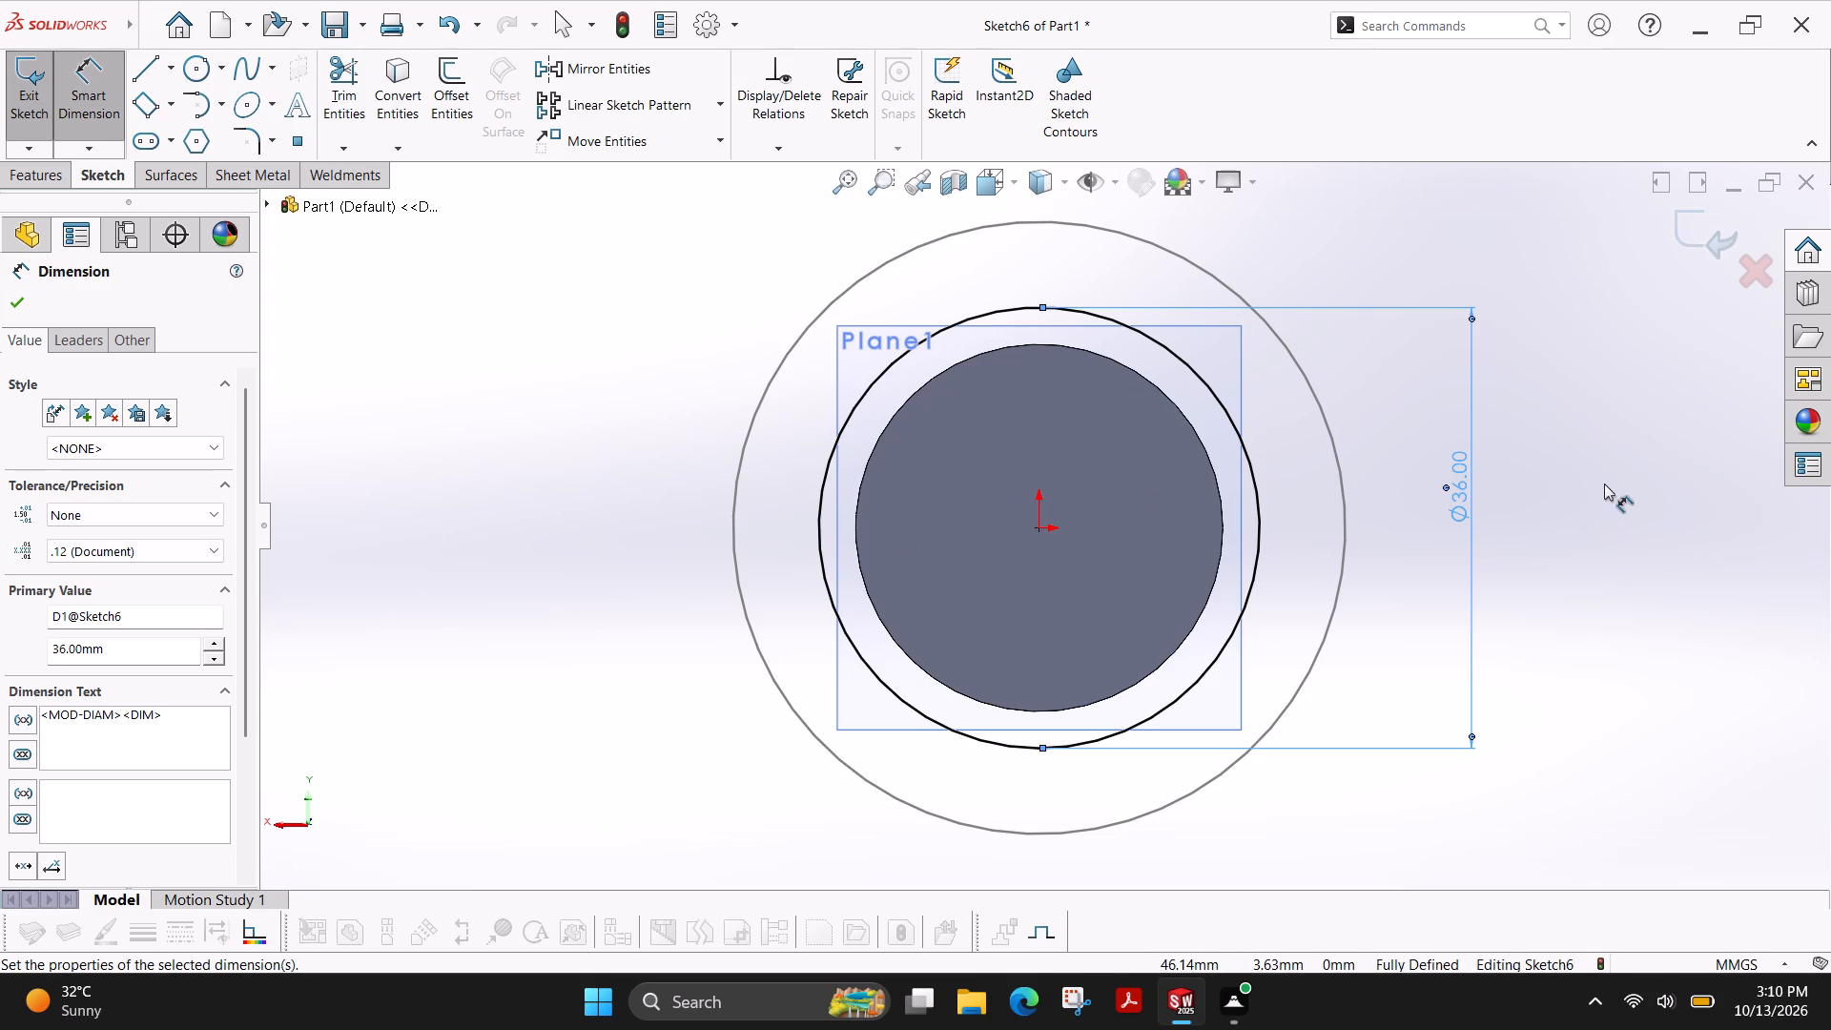
Finish dimensioning the circle on the offset plane, keeping its sketch open.
{"action": "scroll", "coordinate": [1361, 444], "scroll_direction": "down", "scroll_amount": 1}
{"action": "scroll", "coordinate": [1361, 444], "scroll_direction": "up", "scroll_amount": 2}
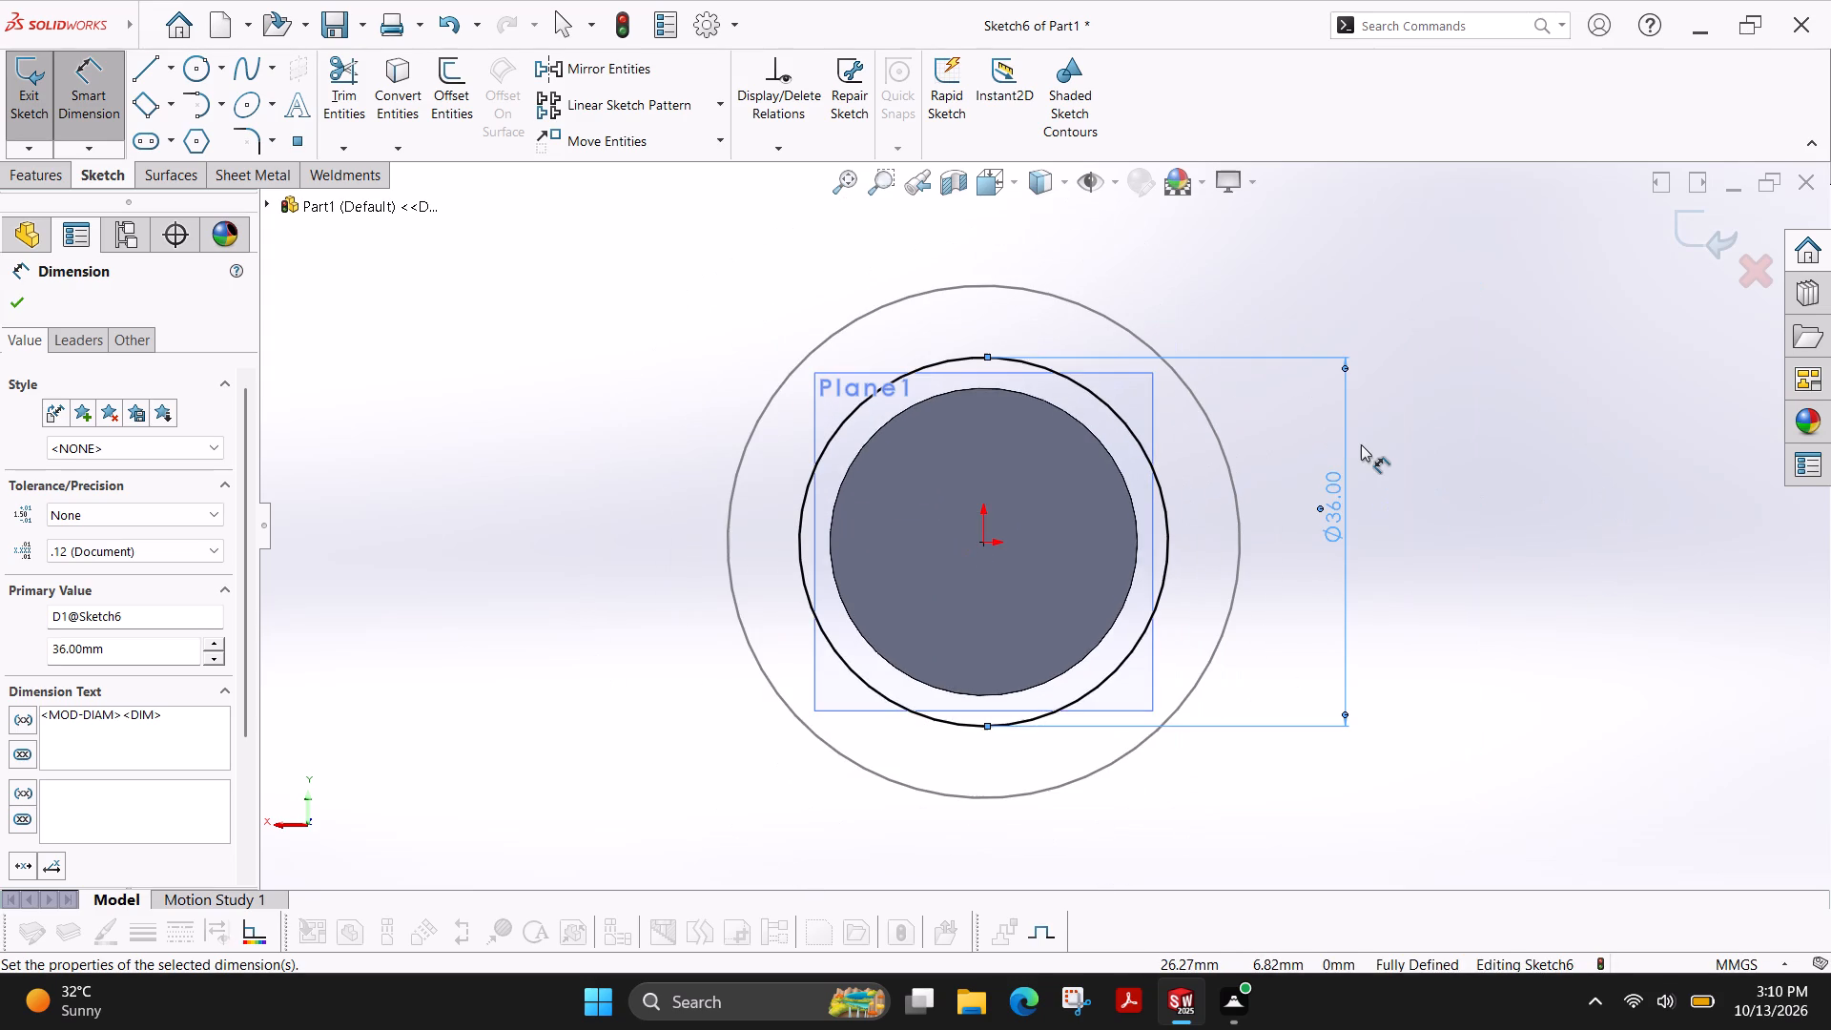
{"action": "scroll", "coordinate": [1110, 455], "scroll_direction": "down", "scroll_amount": 1}
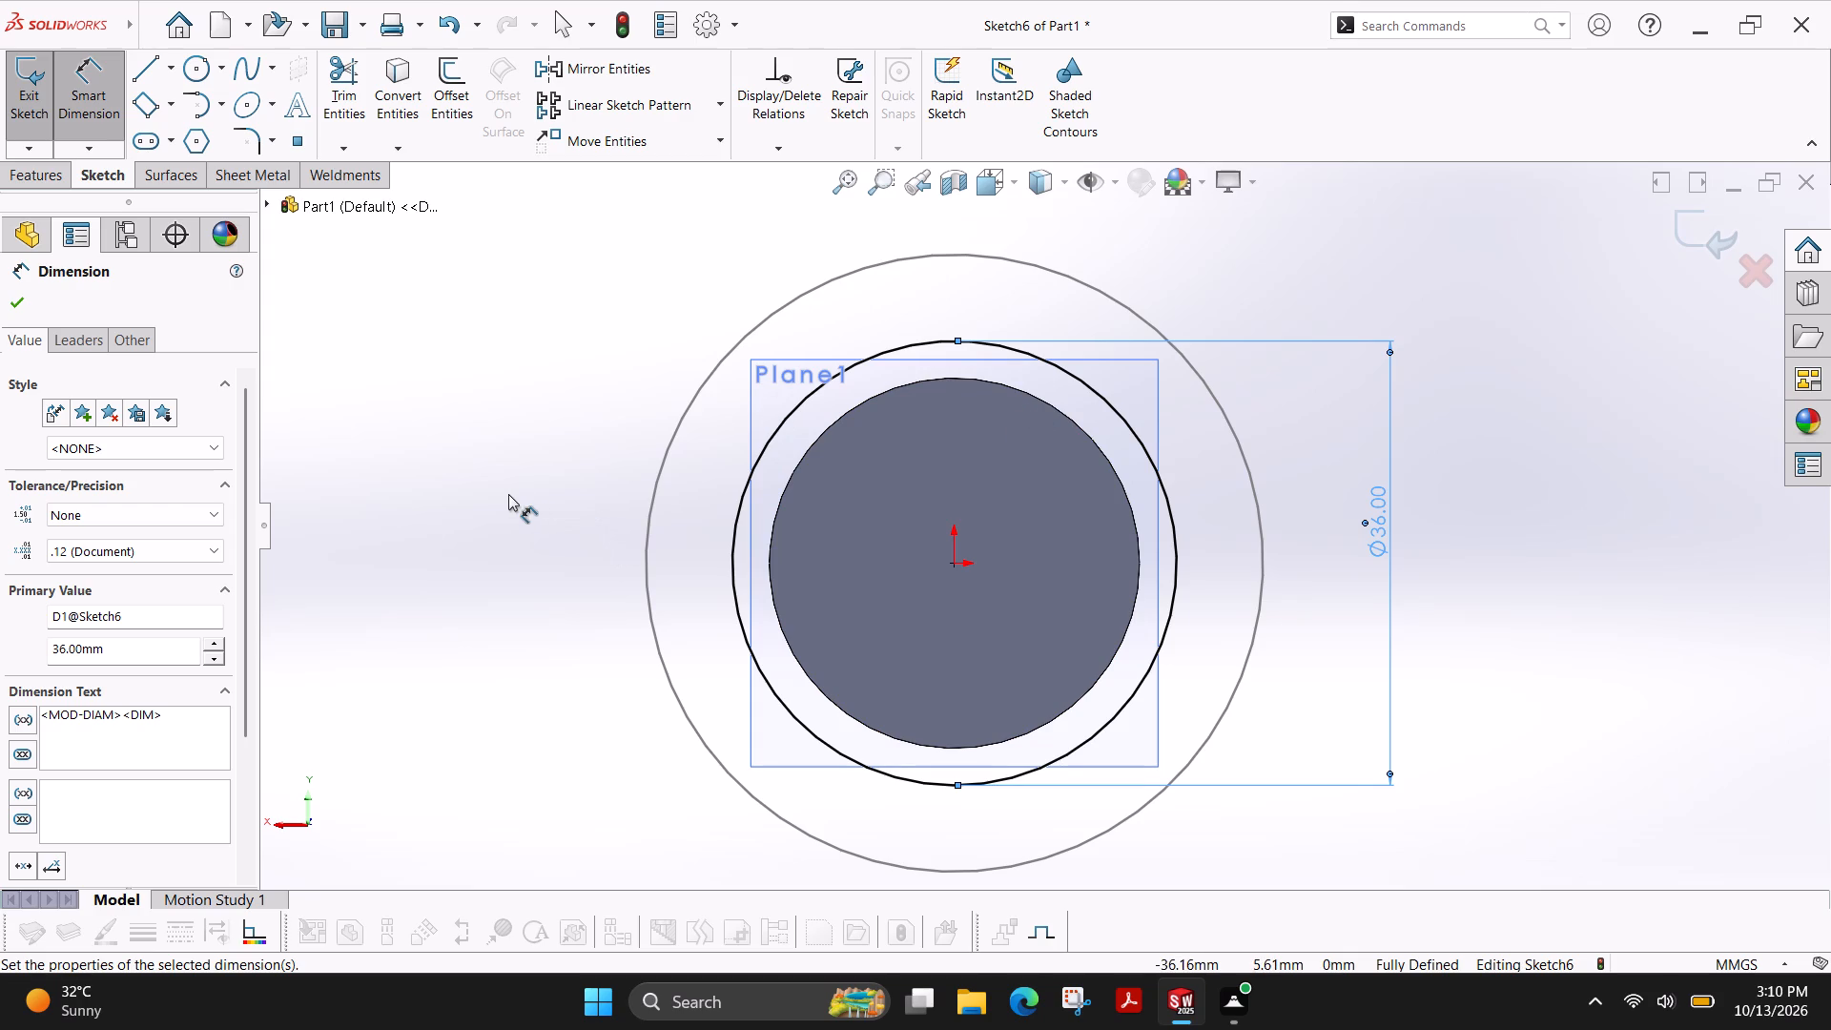
{"action": "middle_click_drag", "start_coordinate": [504, 474], "coordinate": [606, 436], "text": "ctrl+shift"}
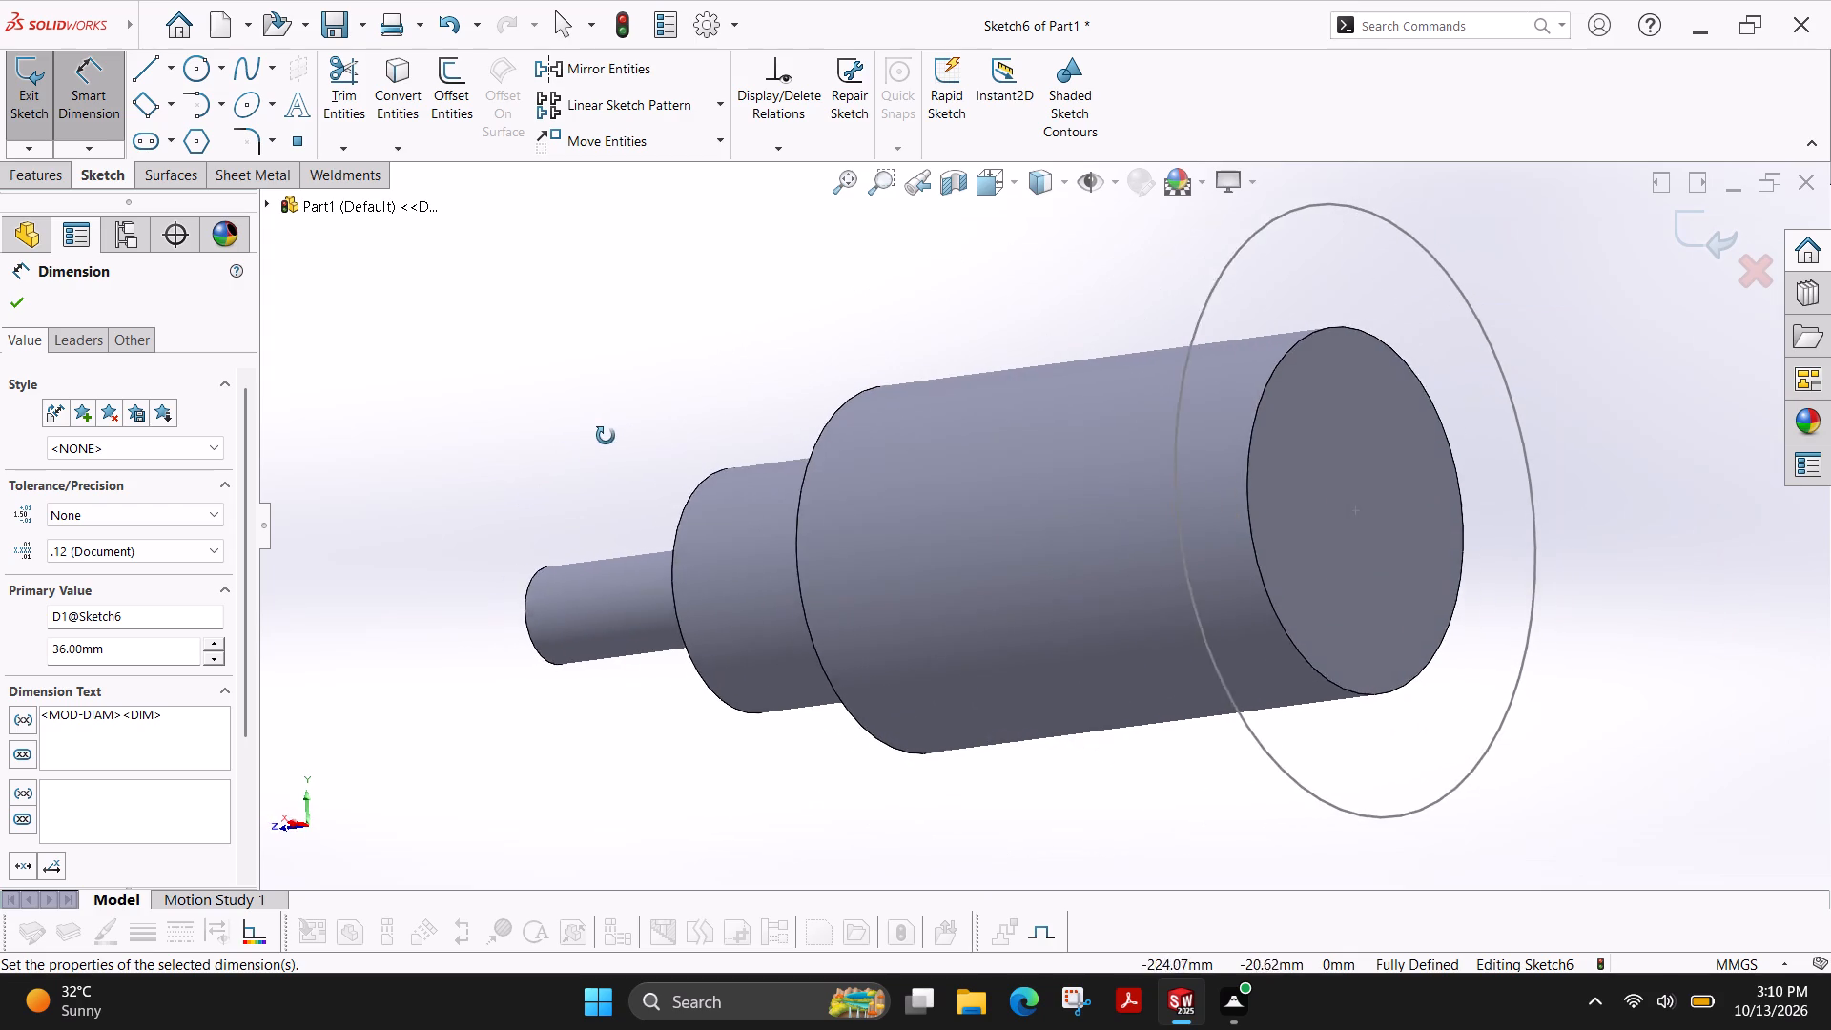
{"action": "middle_click_drag", "start_coordinate": [606, 436], "coordinate": [587, 434], "text": "ctrl+shift"}
{"action": "scroll", "coordinate": [977, 551], "scroll_direction": "down", "scroll_amount": 1}
{"action": "scroll", "coordinate": [977, 553], "scroll_direction": "up", "scroll_amount": 3}
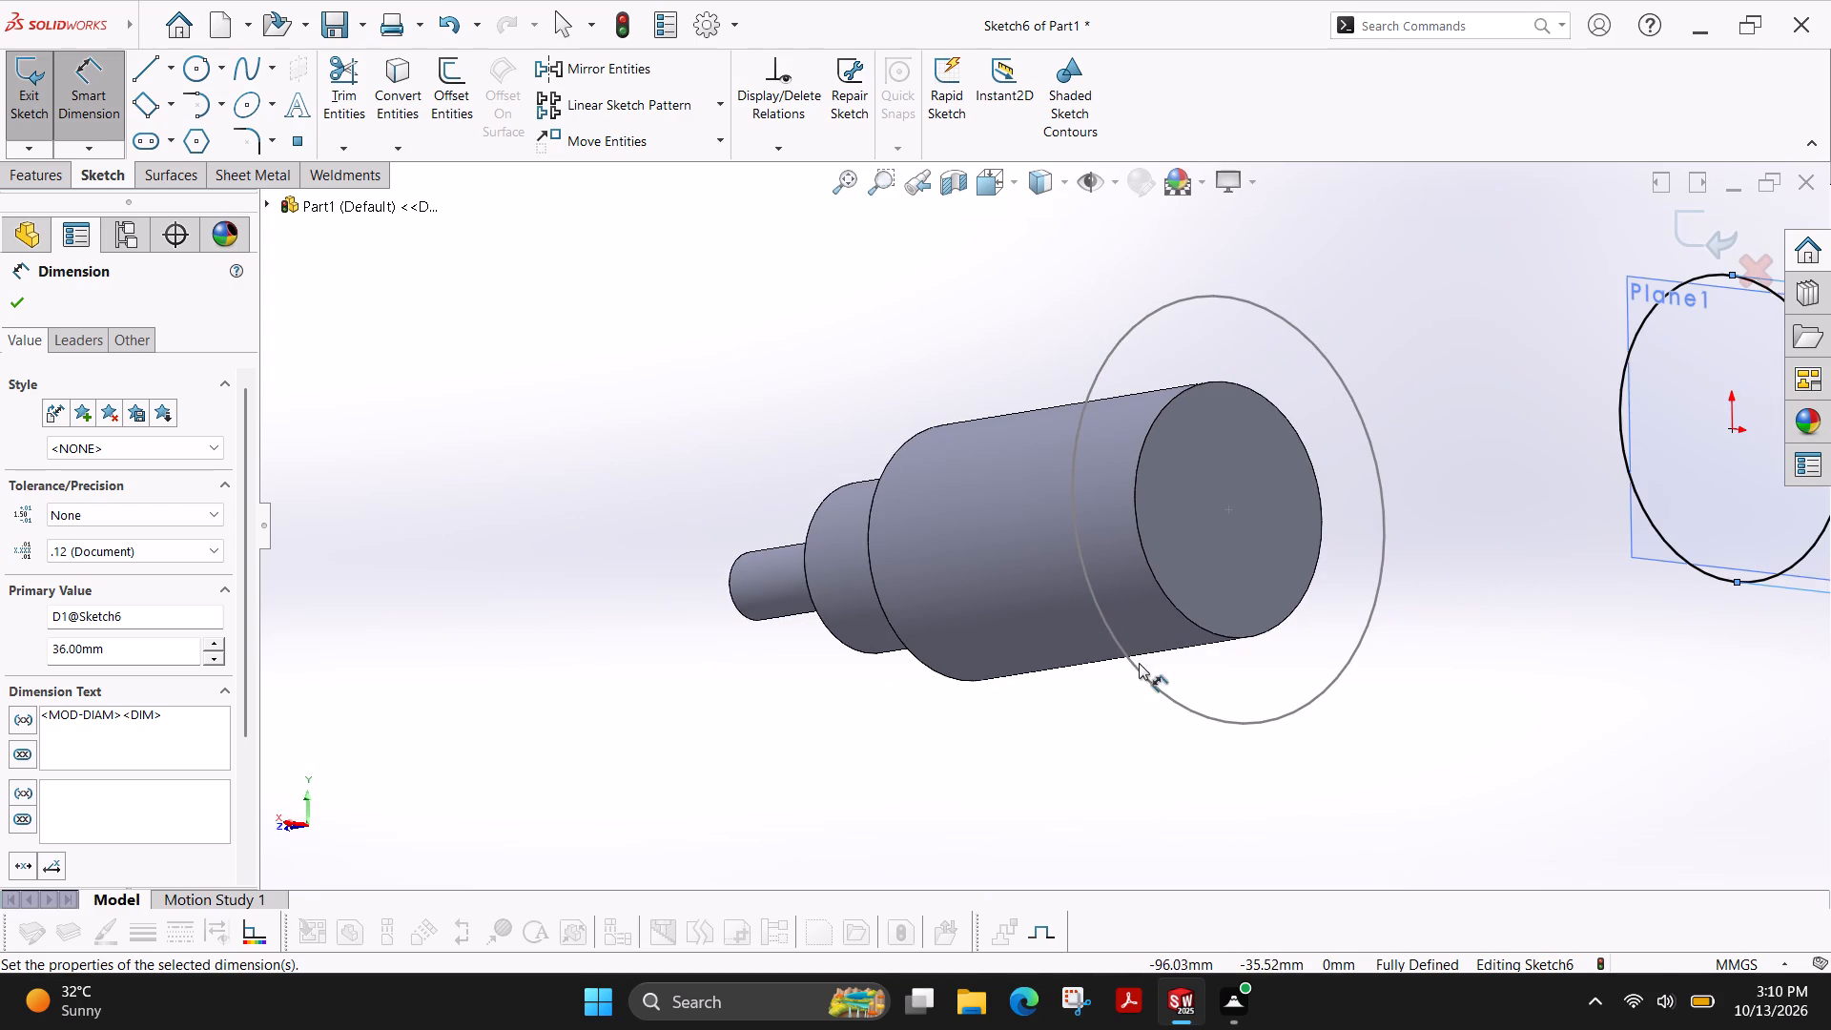
{"action": "left_click", "coordinate": [12, 301]}
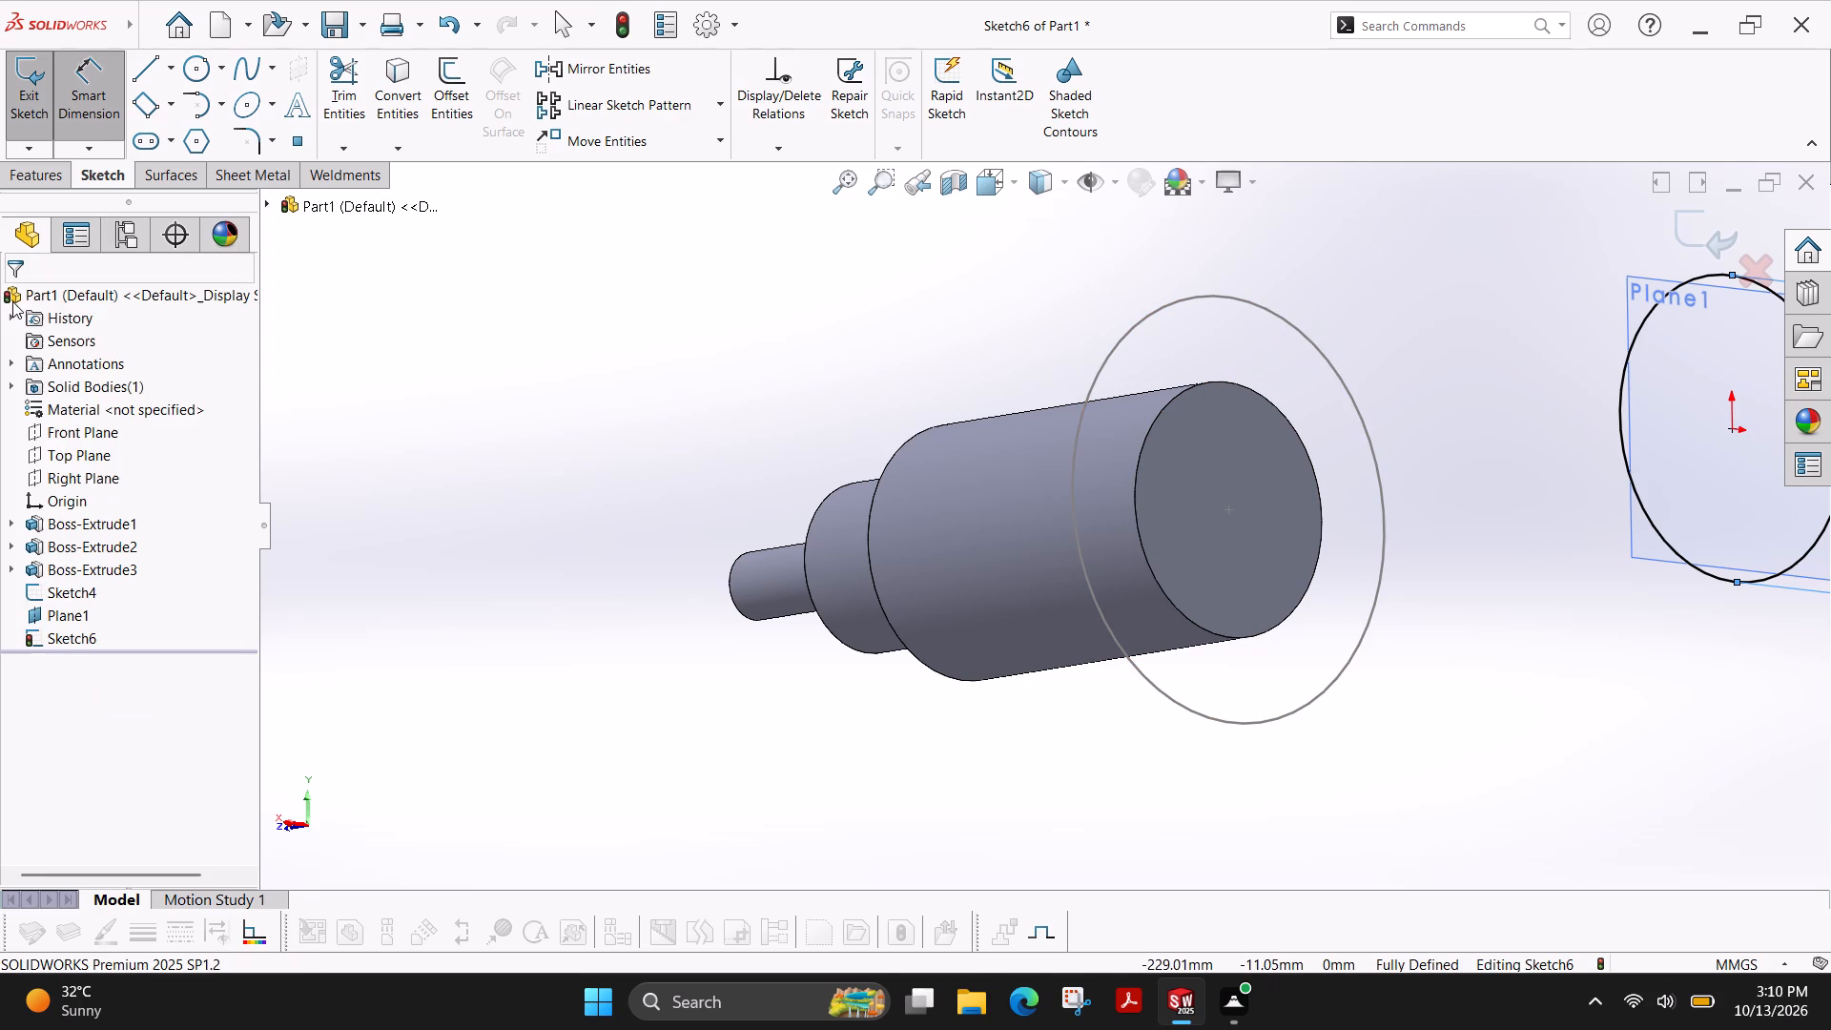
Reopen the sketch of the circle around the cylinder's back end face, set its diameter to 60 mm and close the sketch.
{"action": "double_click", "coordinate": [1288, 718]}
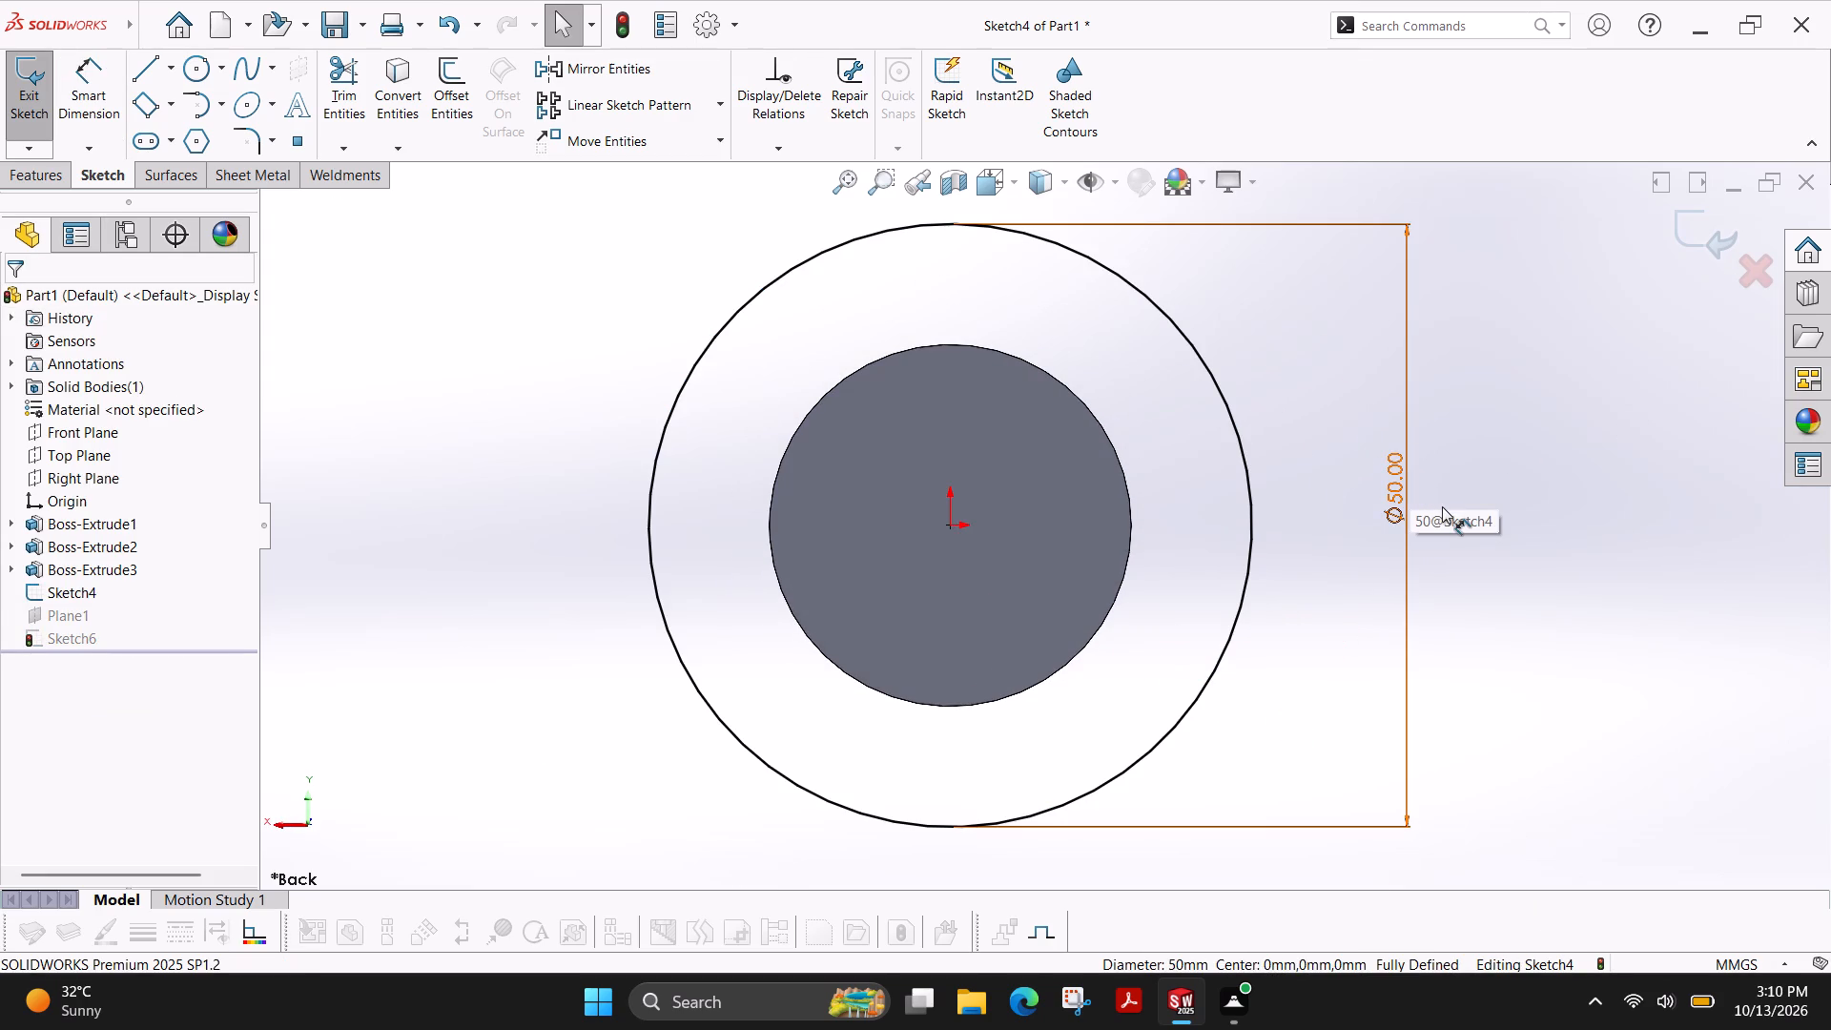
{"action": "scroll", "coordinate": [1441, 508], "scroll_direction": "down", "scroll_amount": 1}
{"action": "scroll", "coordinate": [1441, 508], "scroll_direction": "up", "scroll_amount": 7}
{"action": "scroll", "coordinate": [1188, 509], "scroll_direction": "down", "scroll_amount": 3}
{"action": "scroll", "coordinate": [1186, 498], "scroll_direction": "up", "scroll_amount": 1}
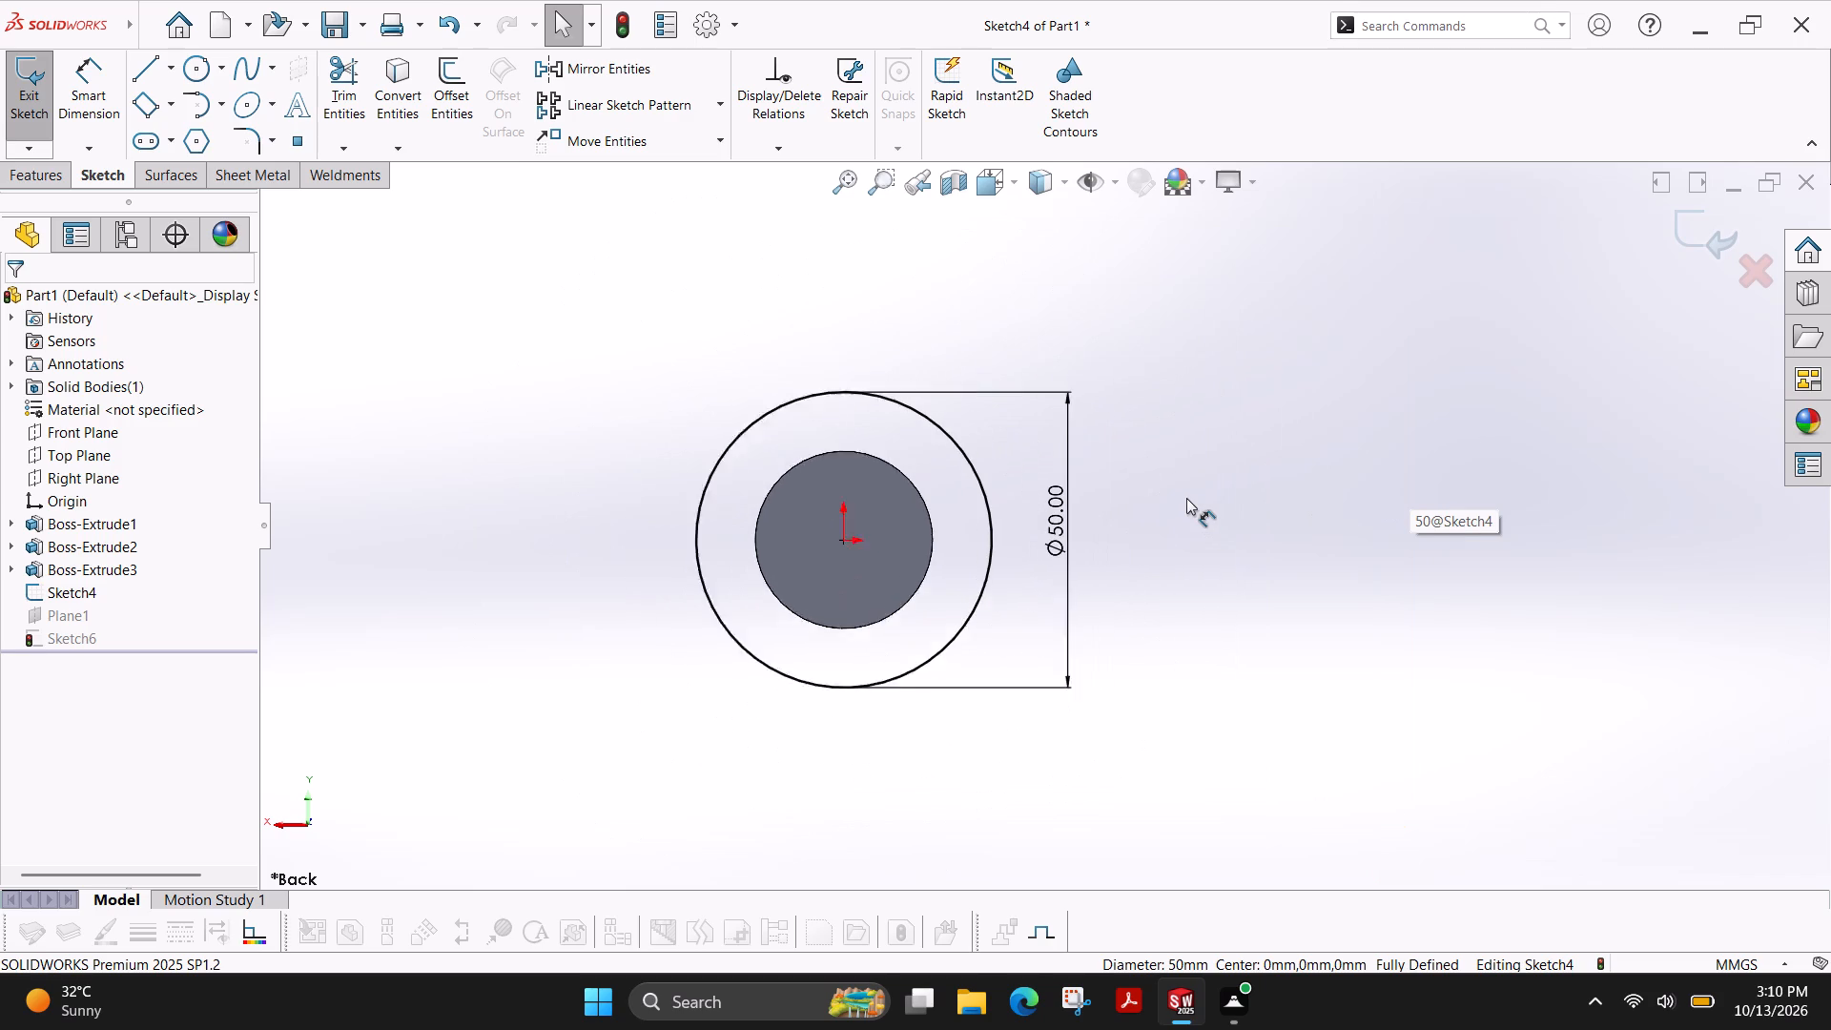
{"action": "scroll", "coordinate": [1186, 498], "scroll_direction": "up", "scroll_amount": 1}
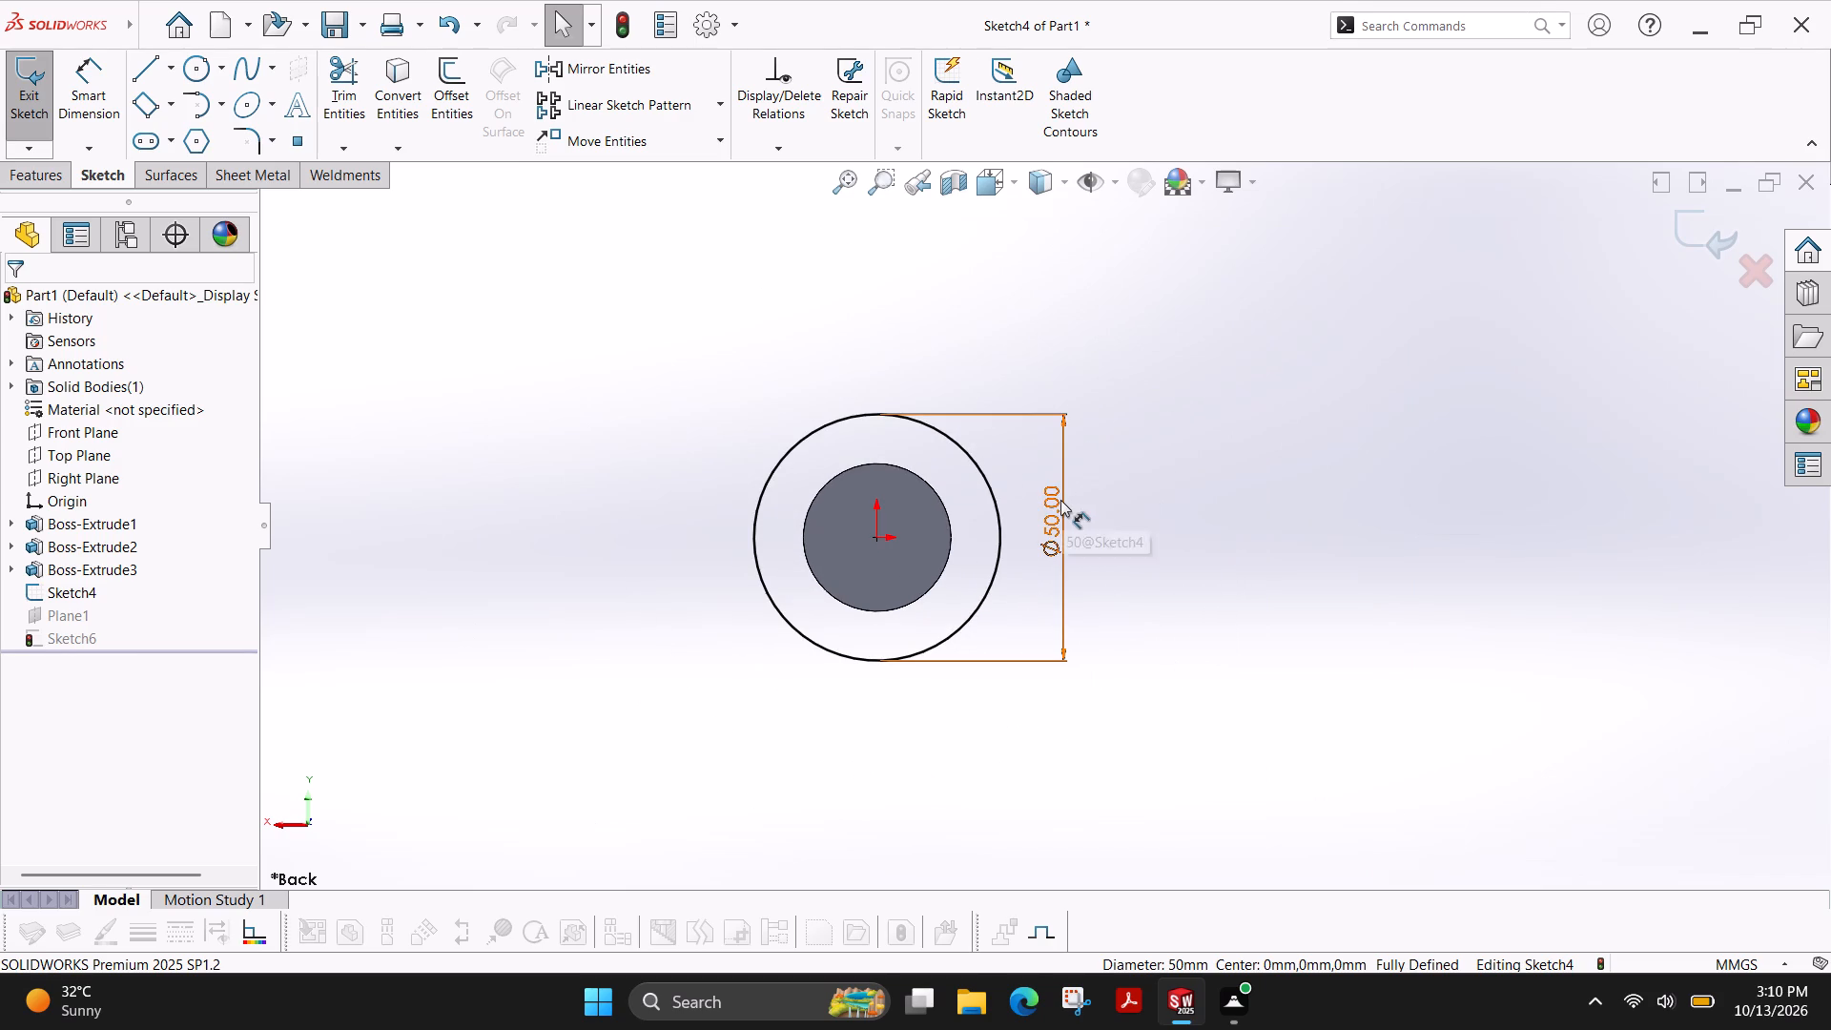
{"action": "middle_click_drag", "start_coordinate": [1060, 500], "coordinate": [1097, 516], "text": "ctrl+shift"}
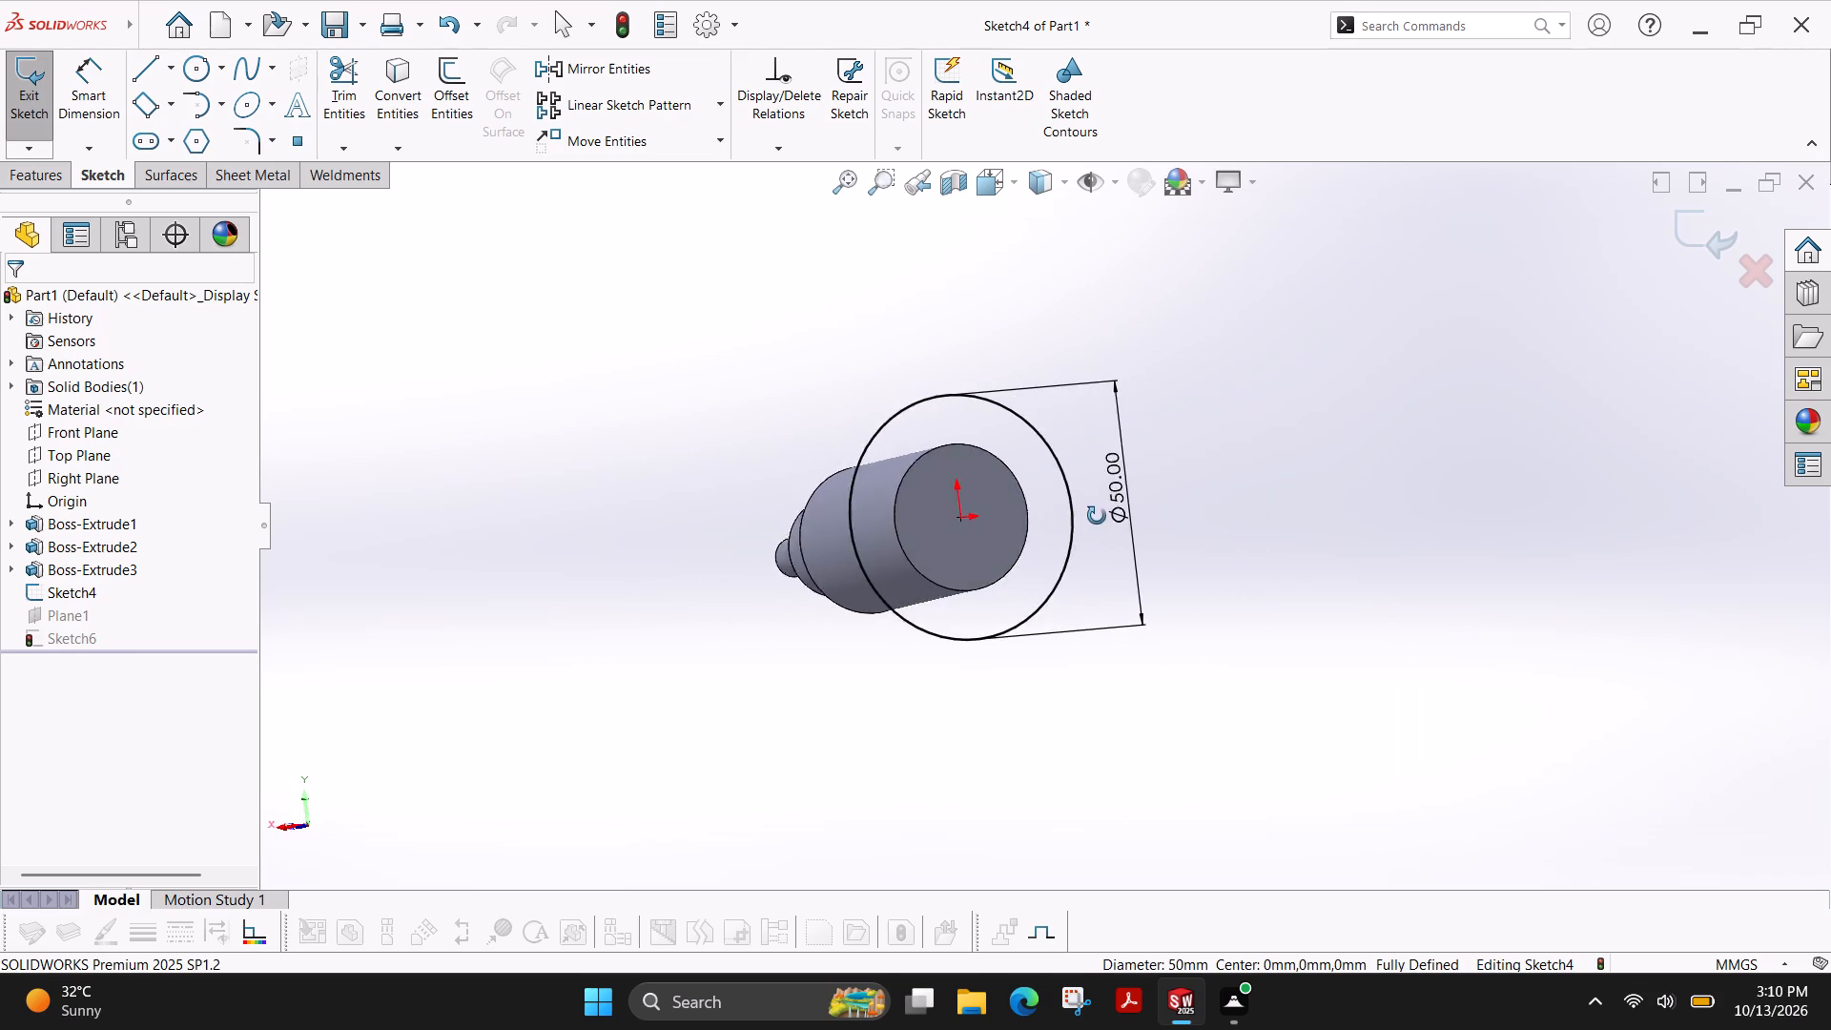
{"action": "middle_click_drag", "start_coordinate": [1097, 516], "coordinate": [1068, 548], "text": "ctrl+shift"}
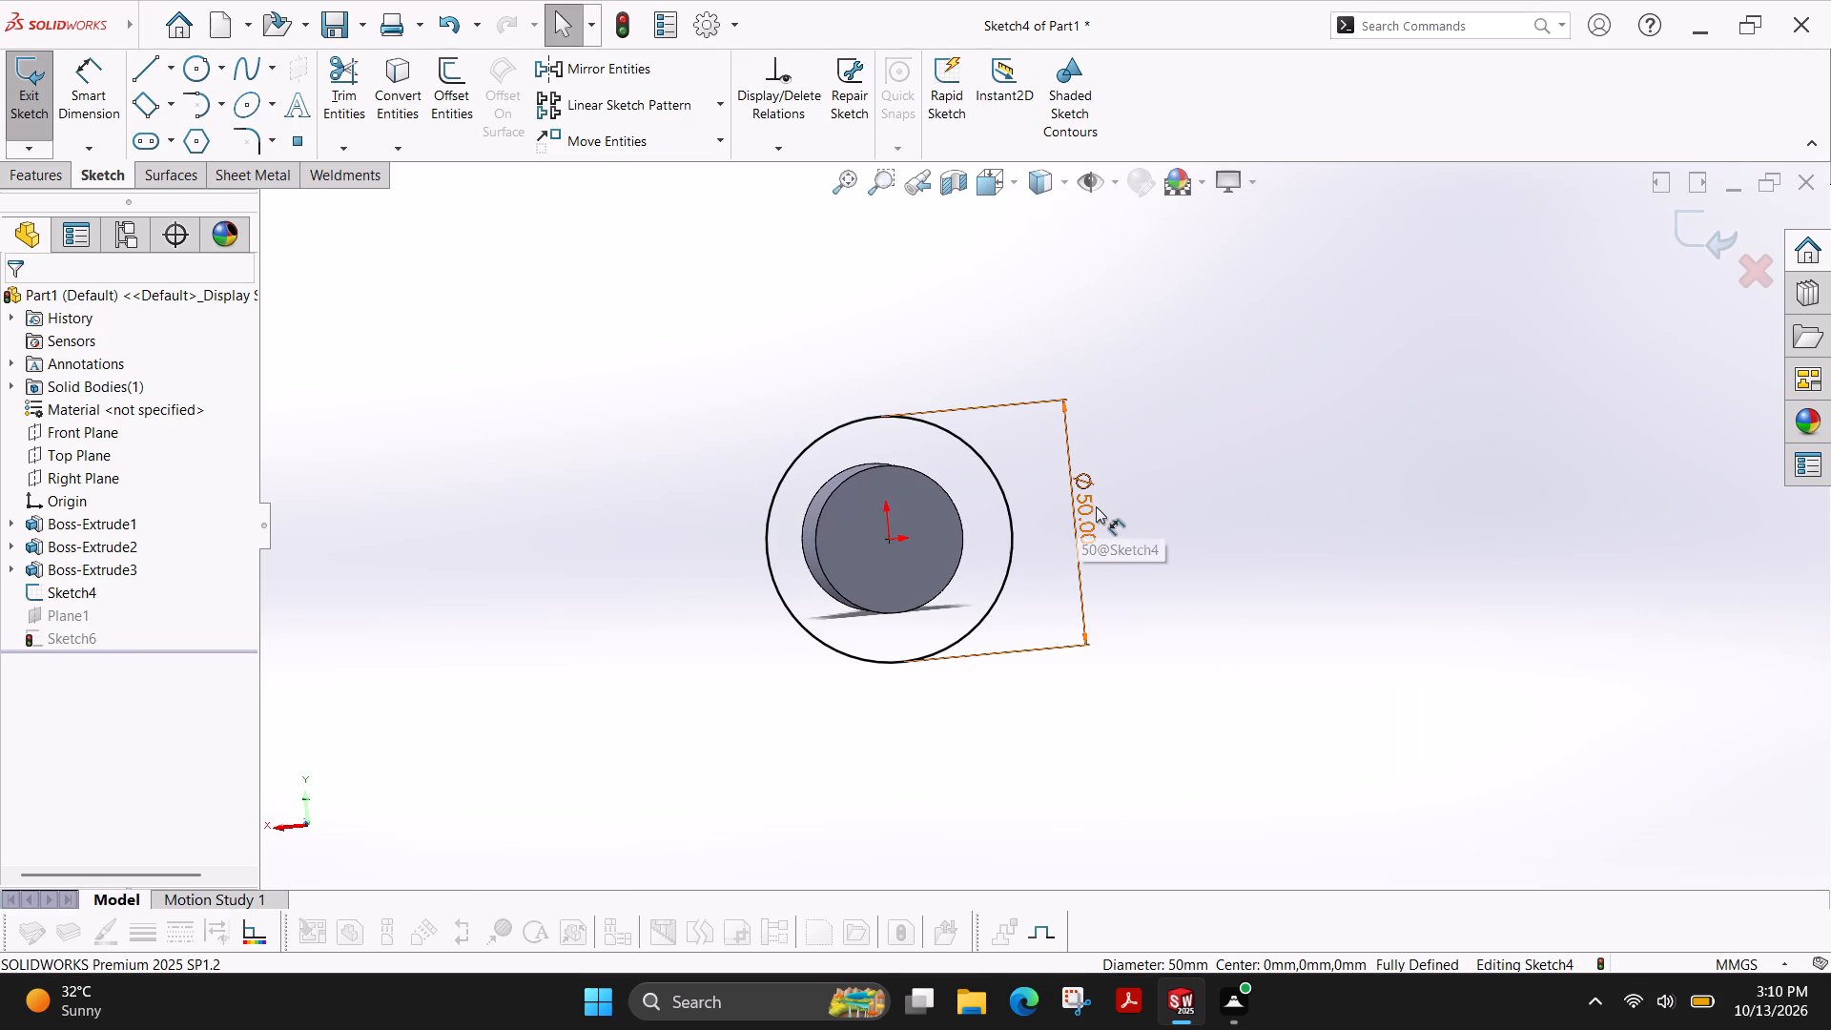
{"action": "double_click", "coordinate": [1081, 502]}
{"action": "type", "text": "60"}
{"action": "key", "text": "Return"}
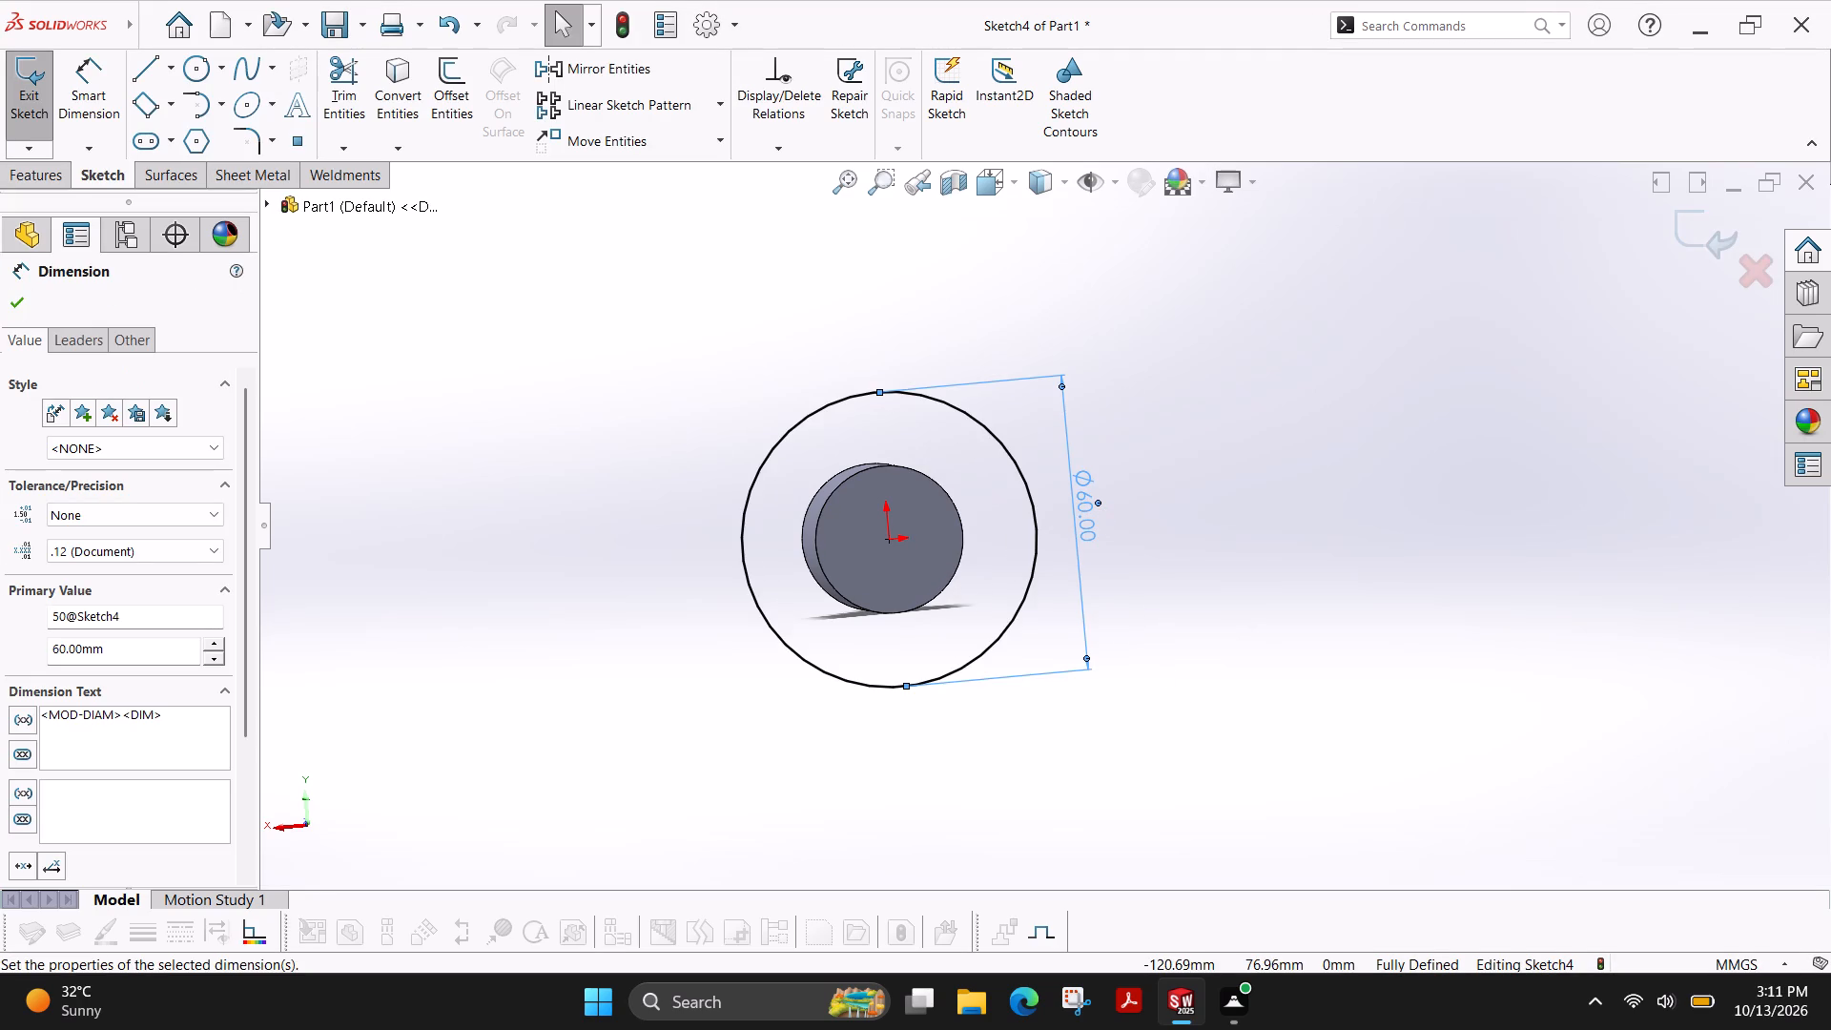
{"action": "left_click", "coordinate": [18, 303]}
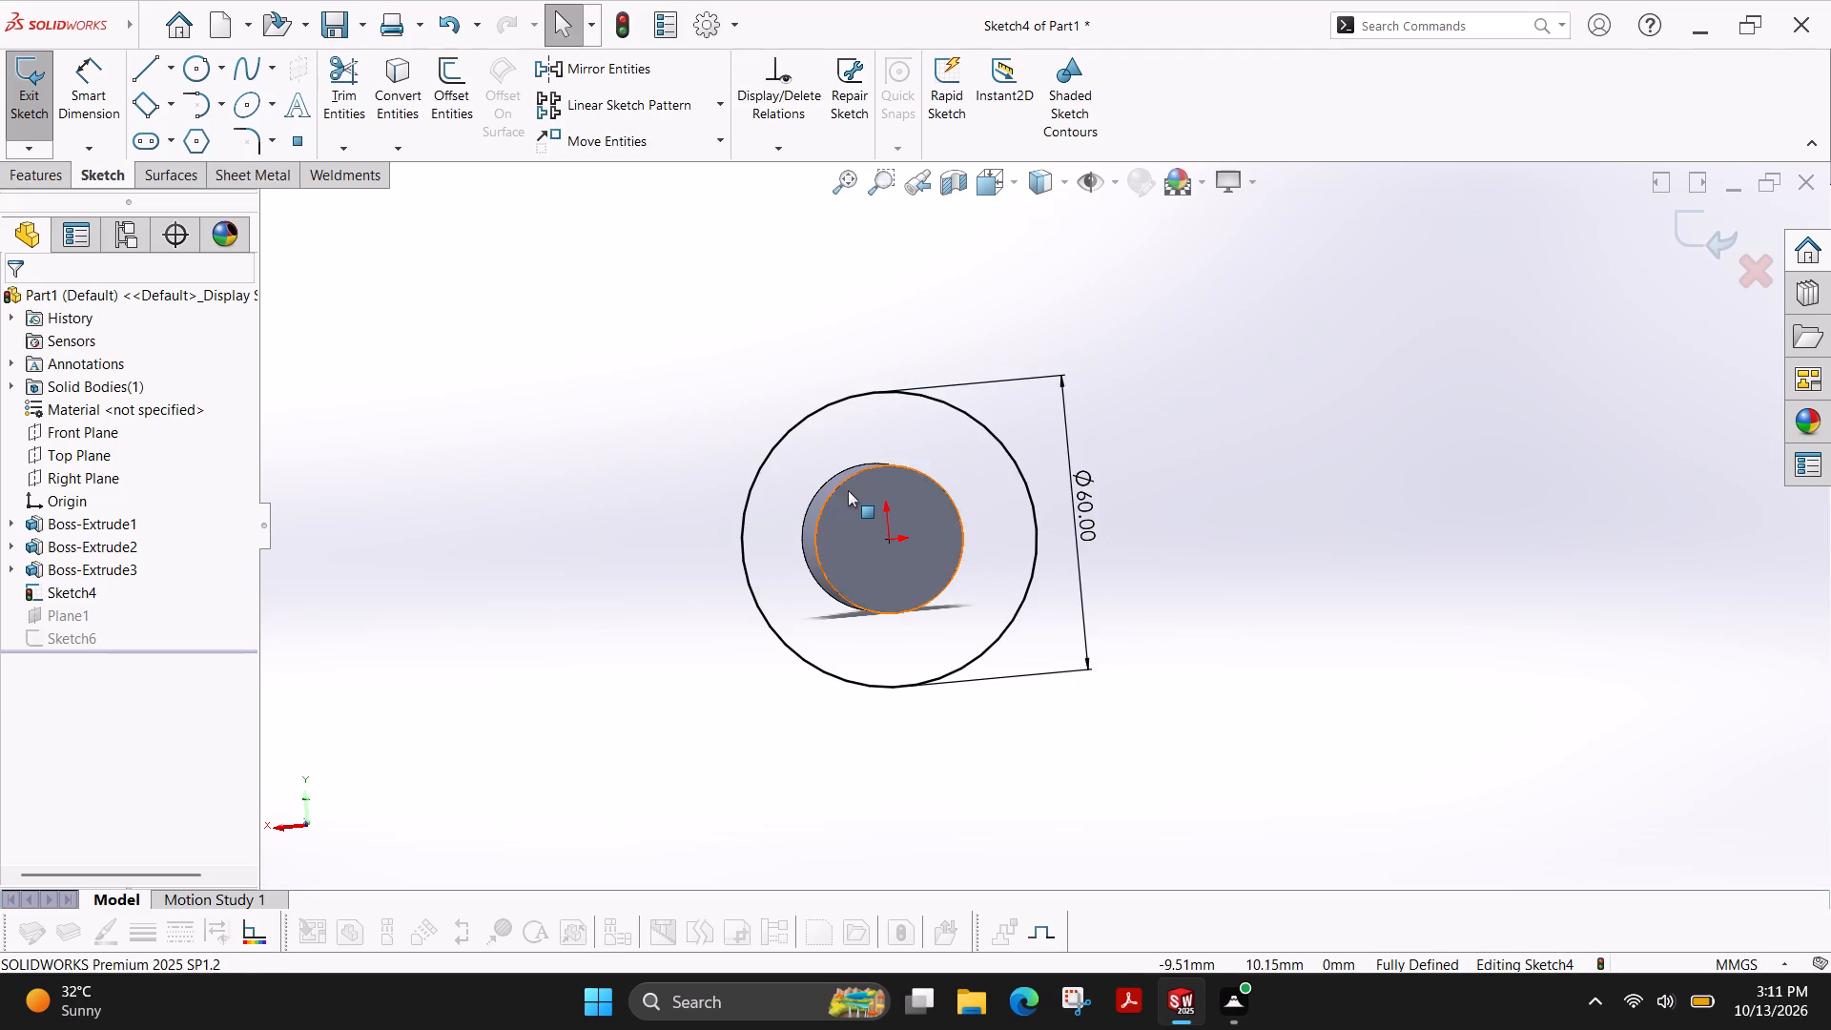
{"action": "scroll", "coordinate": [848, 490], "scroll_direction": "down", "scroll_amount": 2}
{"action": "scroll", "coordinate": [848, 490], "scroll_direction": "up", "scroll_amount": 4}
{"action": "left_click", "coordinate": [1712, 225]}
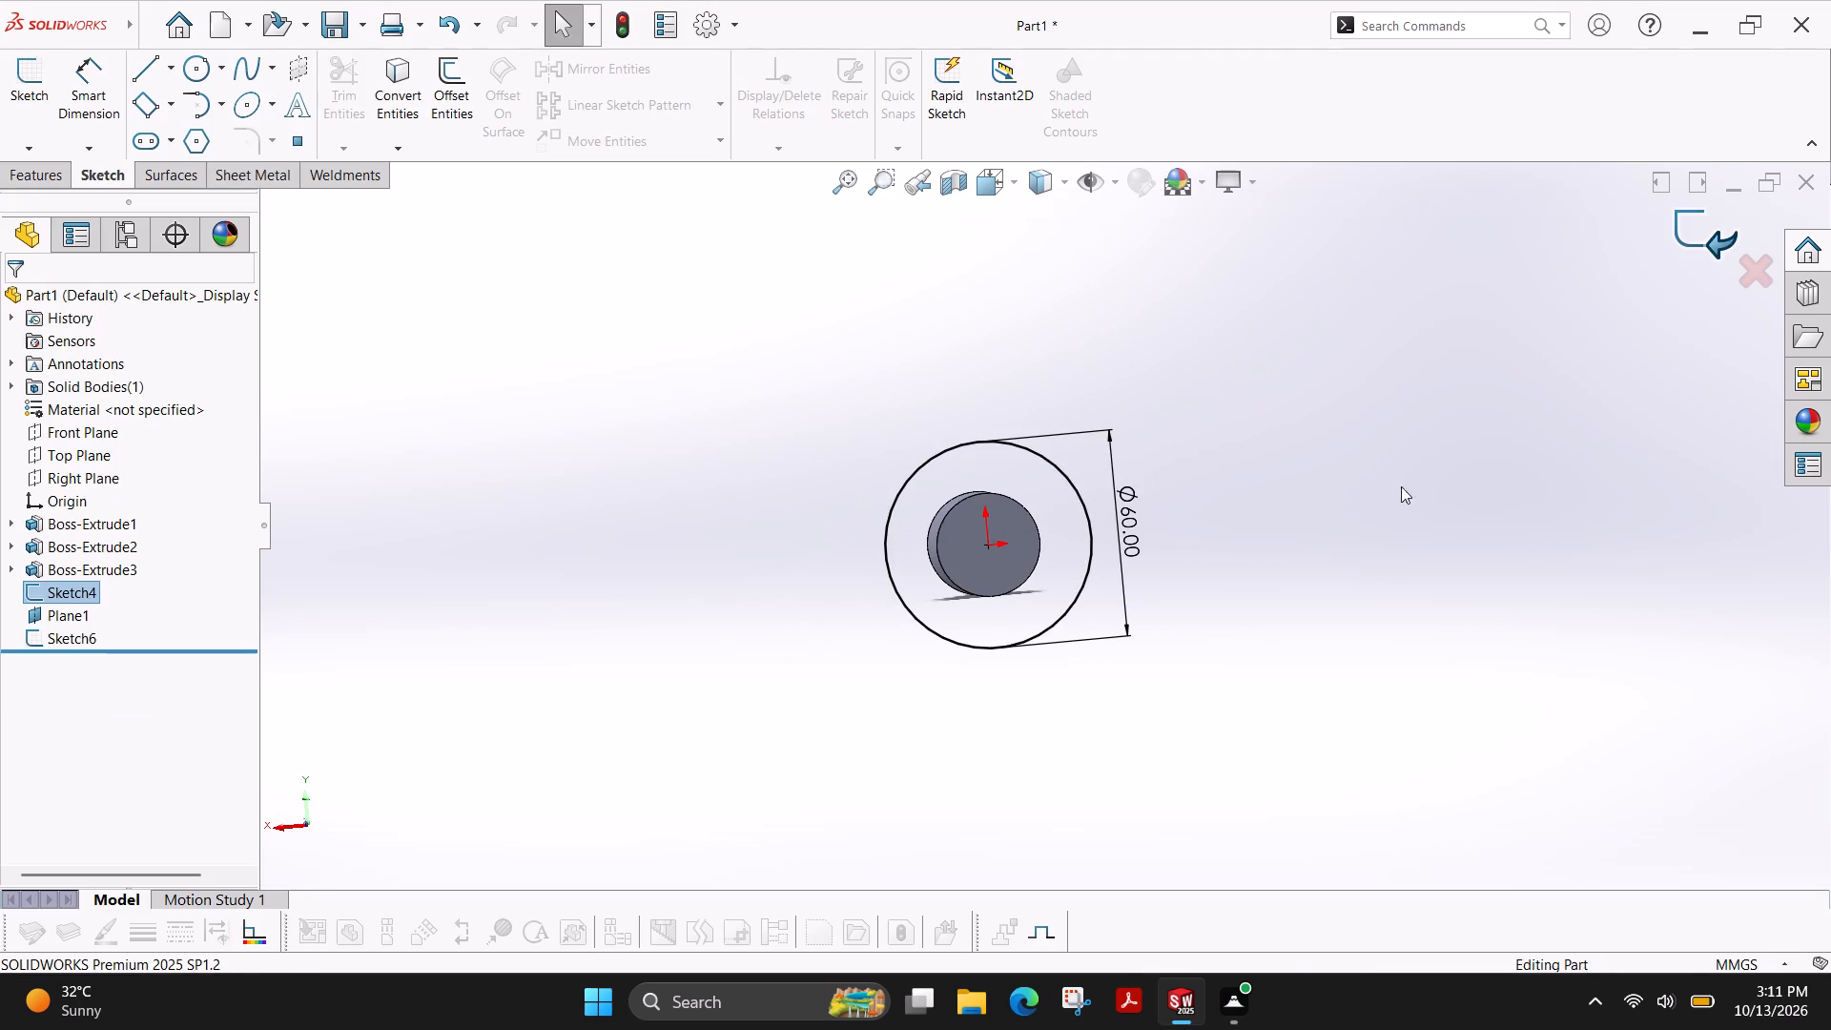
Start a lofted boss with the 60 mm end-face circle and the 36 mm circle on the offset plane as profiles.
{"action": "scroll", "coordinate": [1076, 569], "scroll_direction": "down", "scroll_amount": 2}
{"action": "scroll", "coordinate": [1076, 569], "scroll_direction": "up", "scroll_amount": 2}
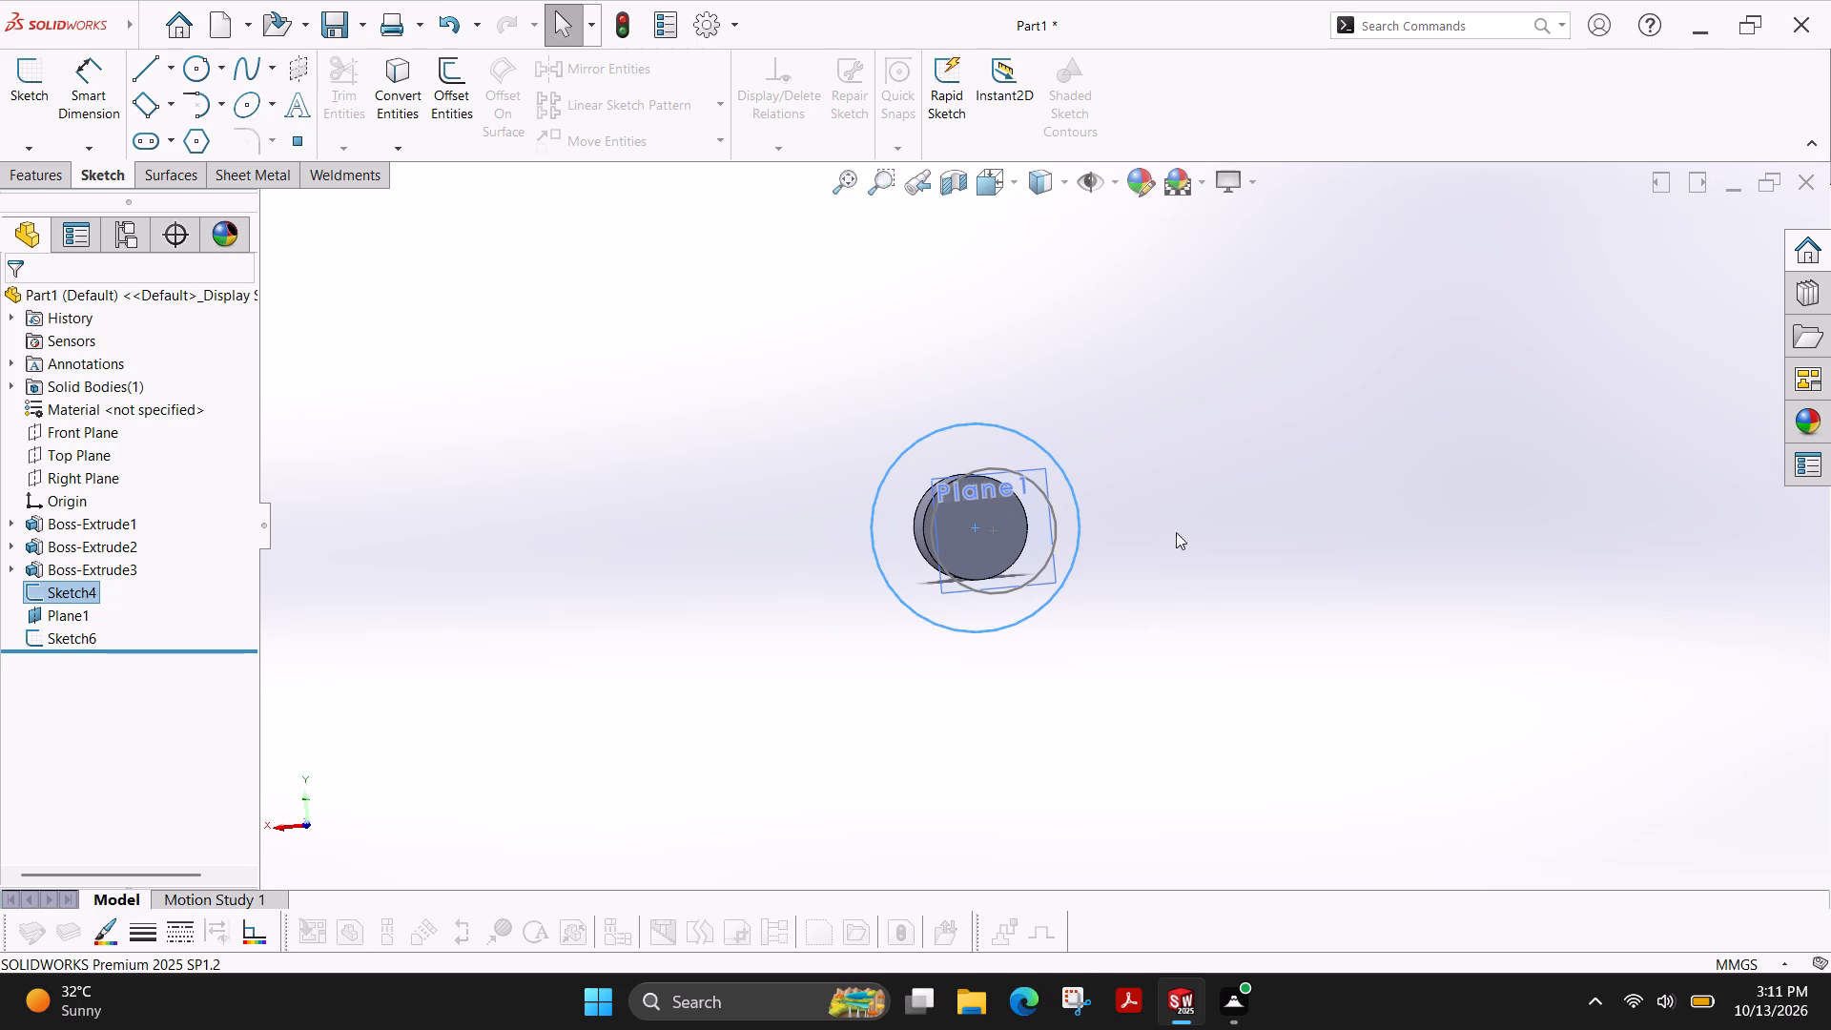
{"action": "middle_click_drag", "start_coordinate": [1175, 471], "coordinate": [1175, 495], "text": "ctrl+shift"}
{"action": "scroll", "coordinate": [1175, 495], "scroll_direction": "up", "scroll_amount": 1, "text": "ctrl+shift"}
{"action": "middle_click_drag", "start_coordinate": [1123, 569], "coordinate": [1106, 541], "text": "ctrl+shift"}
{"action": "scroll", "coordinate": [1003, 515], "scroll_direction": "up", "scroll_amount": 4}
{"action": "scroll", "coordinate": [1087, 525], "scroll_direction": "down", "scroll_amount": 10}
{"action": "scroll", "coordinate": [841, 528], "scroll_direction": "down", "scroll_amount": 1}
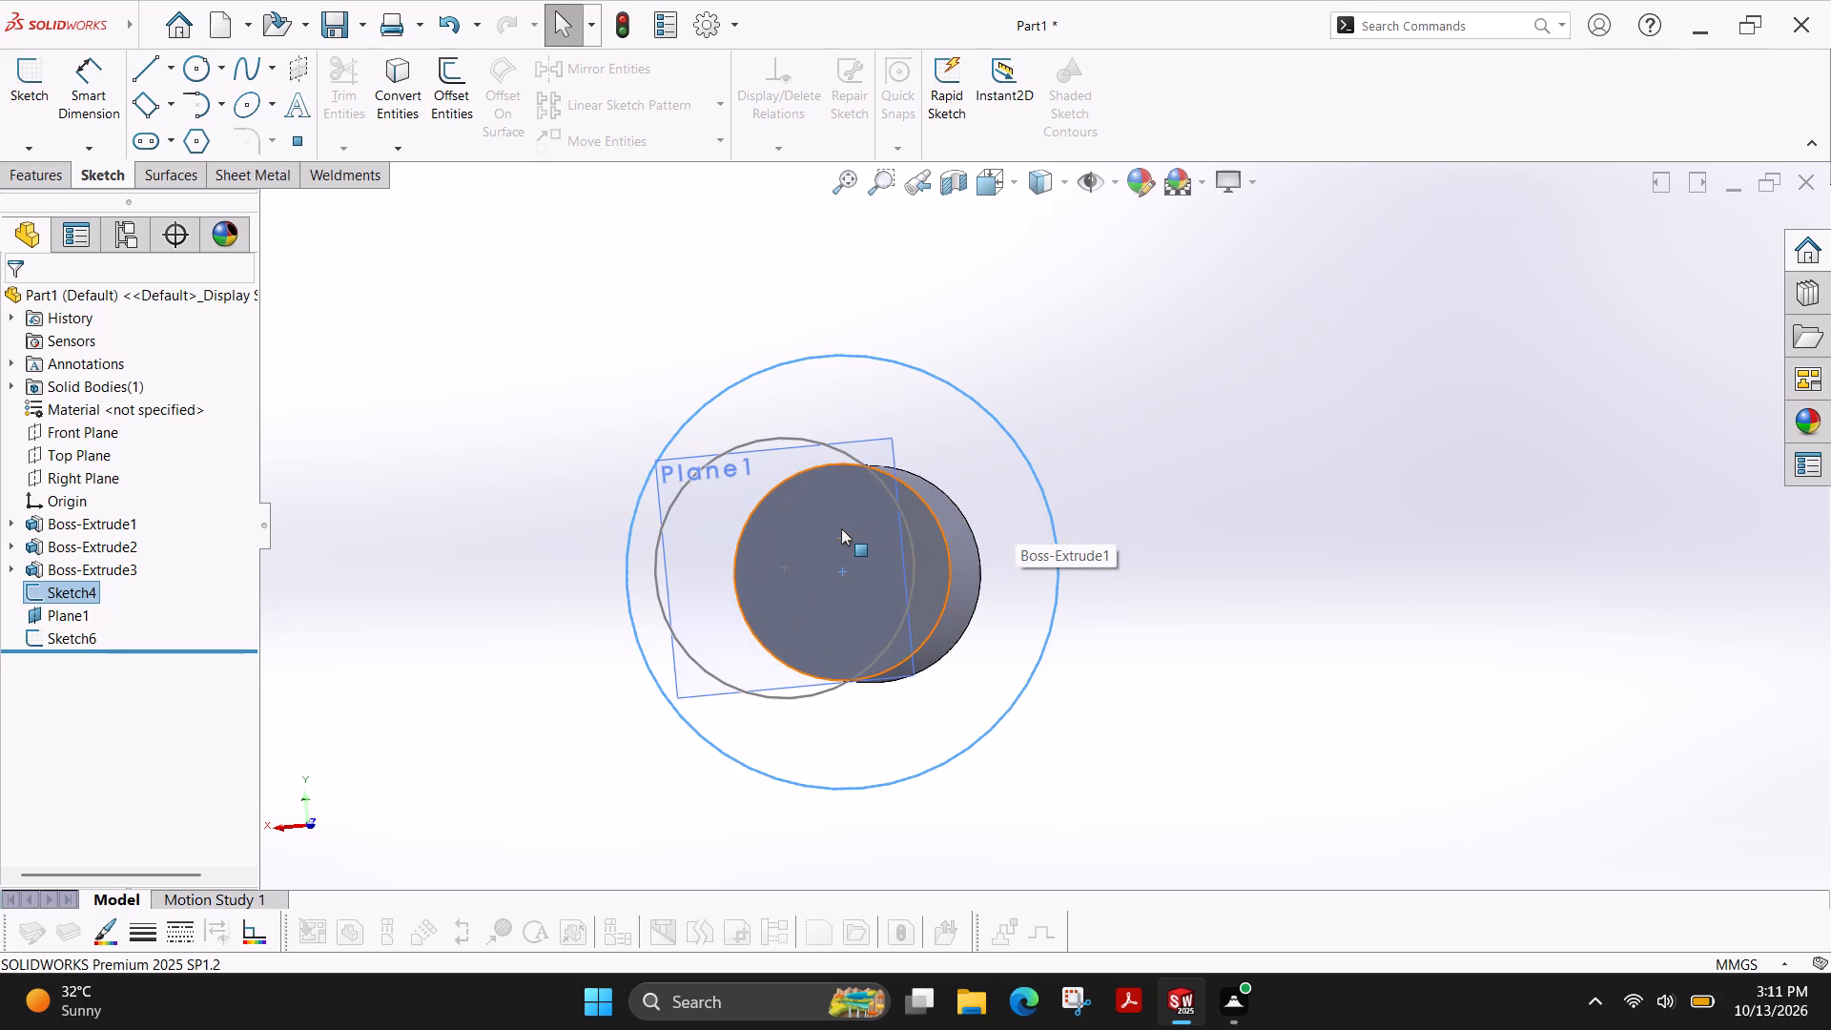
{"action": "middle_click", "coordinate": [862, 517], "text": "ctrl+shift"}
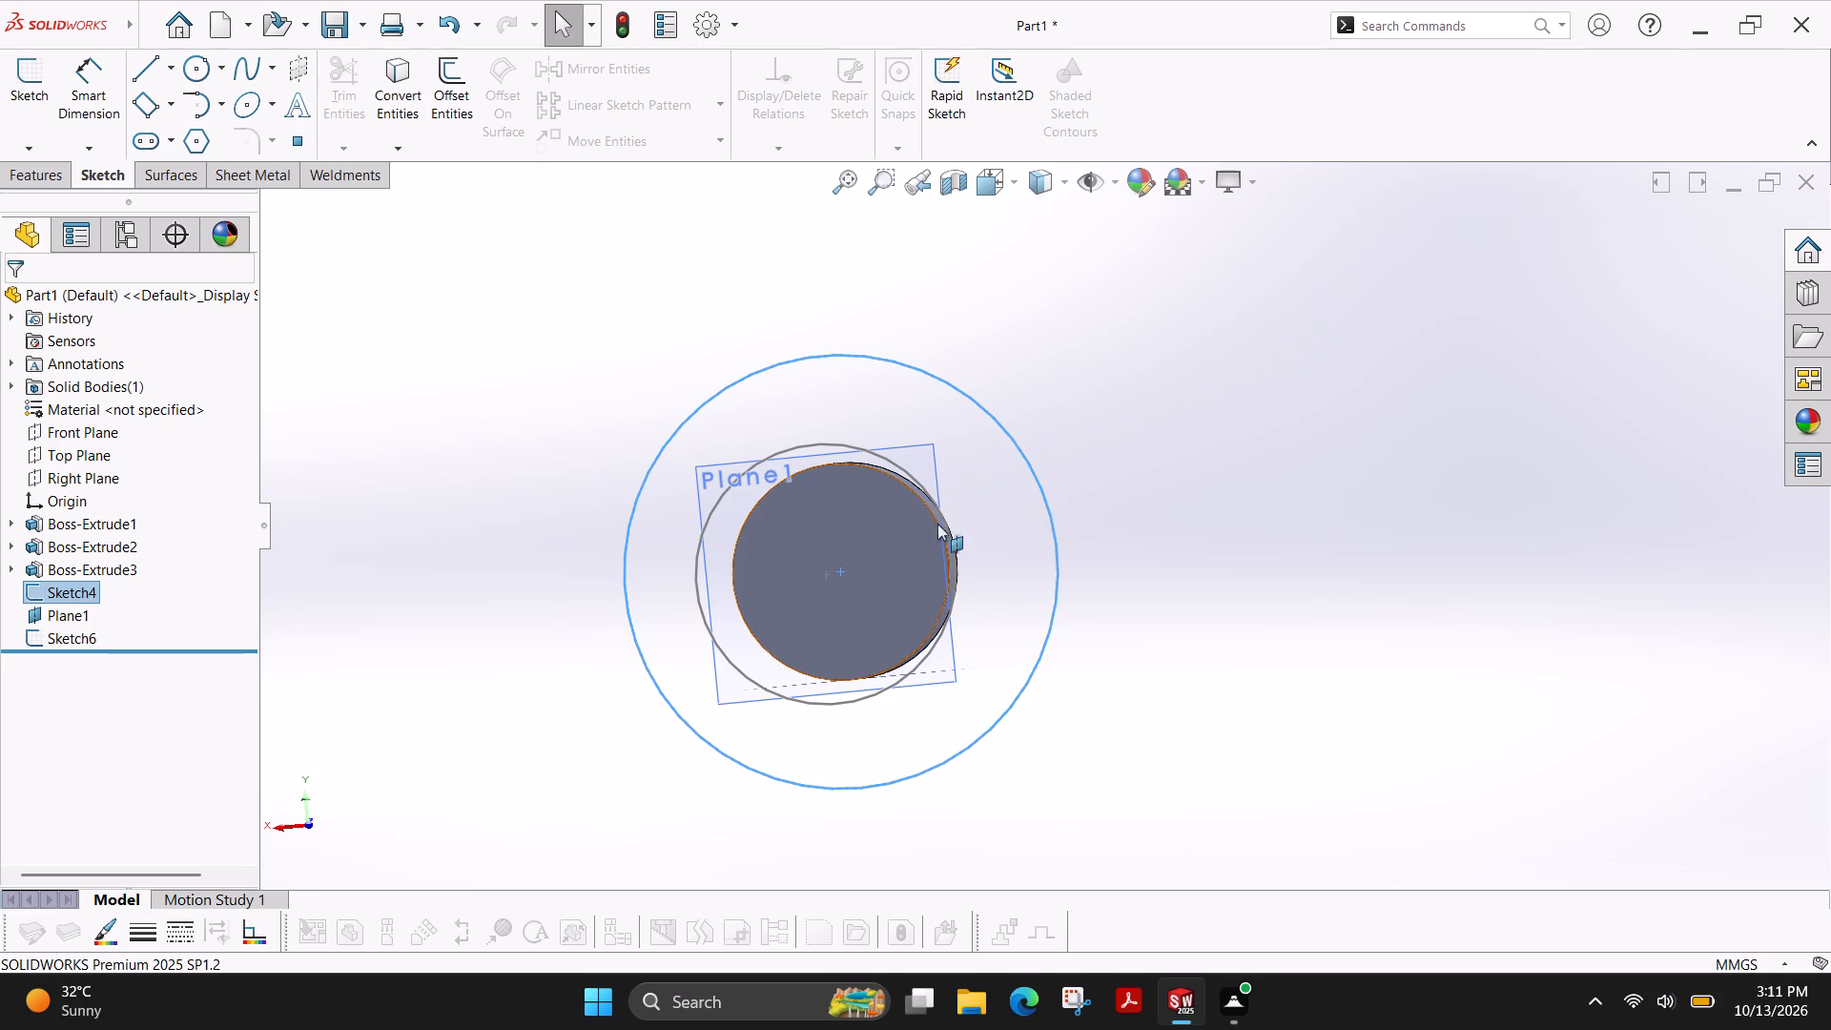
{"action": "middle_click_drag", "start_coordinate": [977, 615], "coordinate": [1002, 475], "text": "ctrl+shift"}
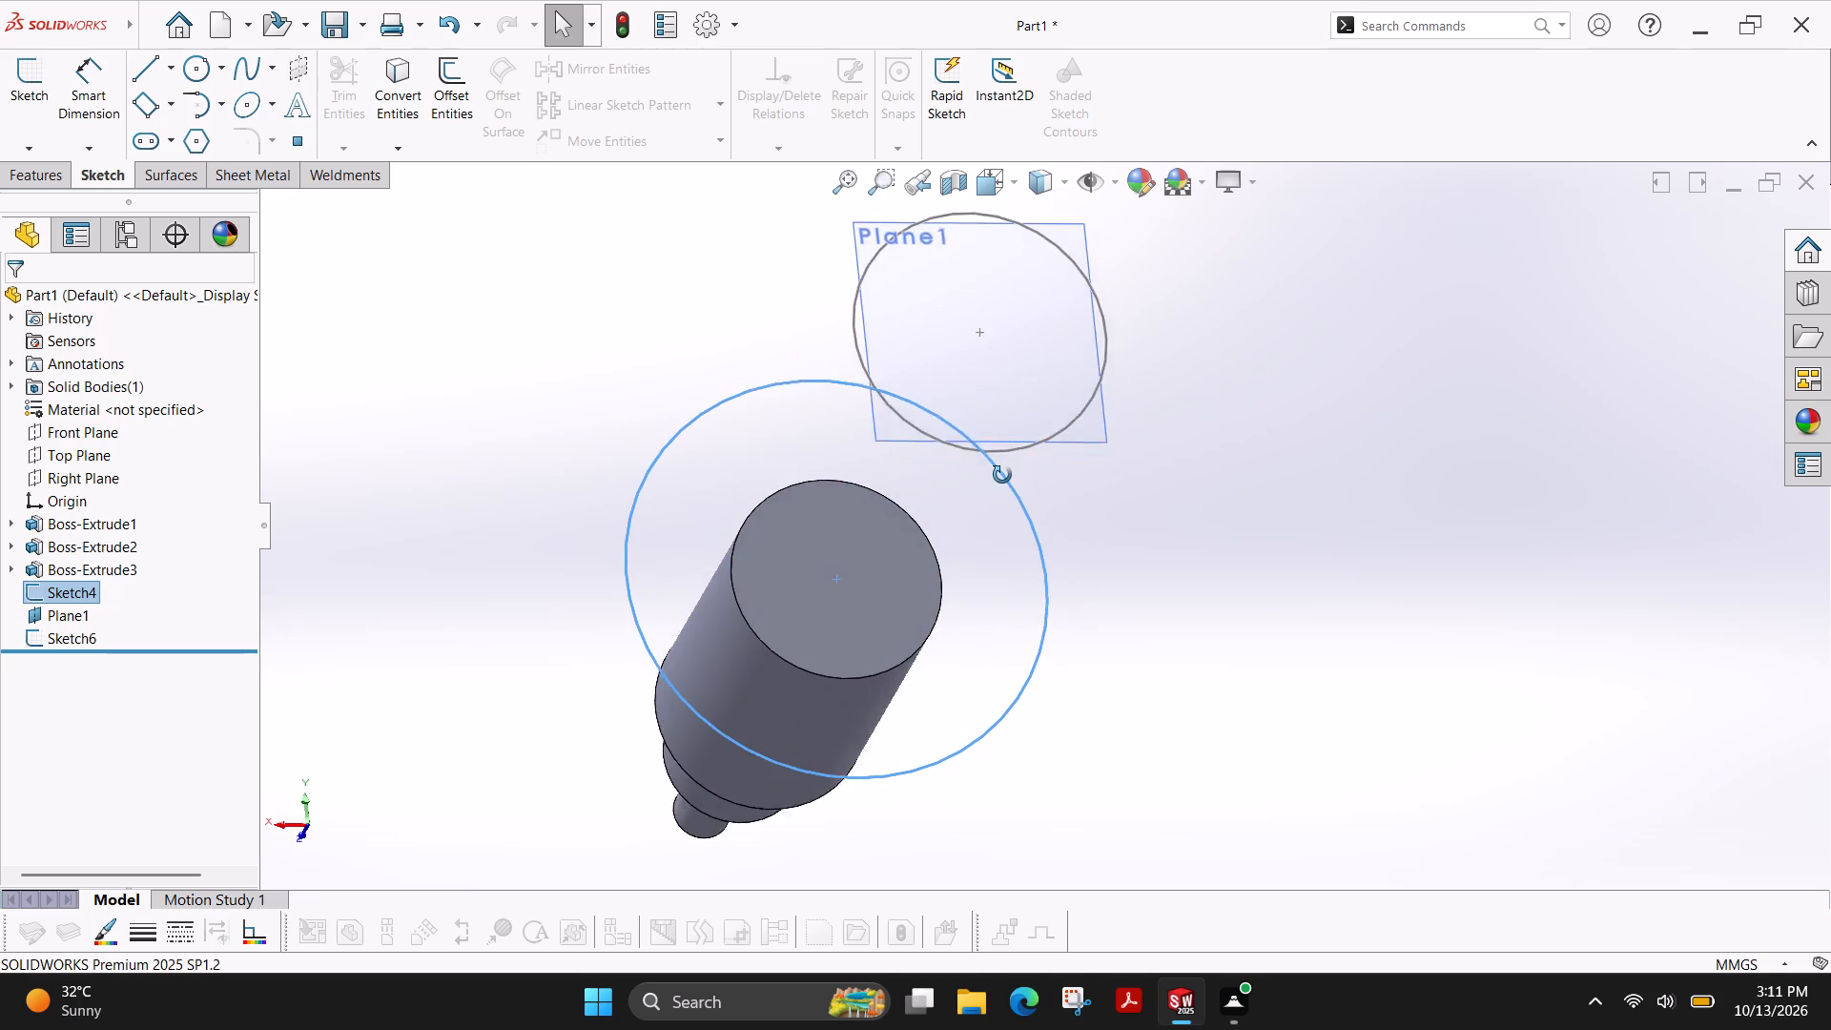
{"action": "middle_click_drag", "start_coordinate": [1002, 475], "coordinate": [992, 472], "text": "ctrl+shift"}
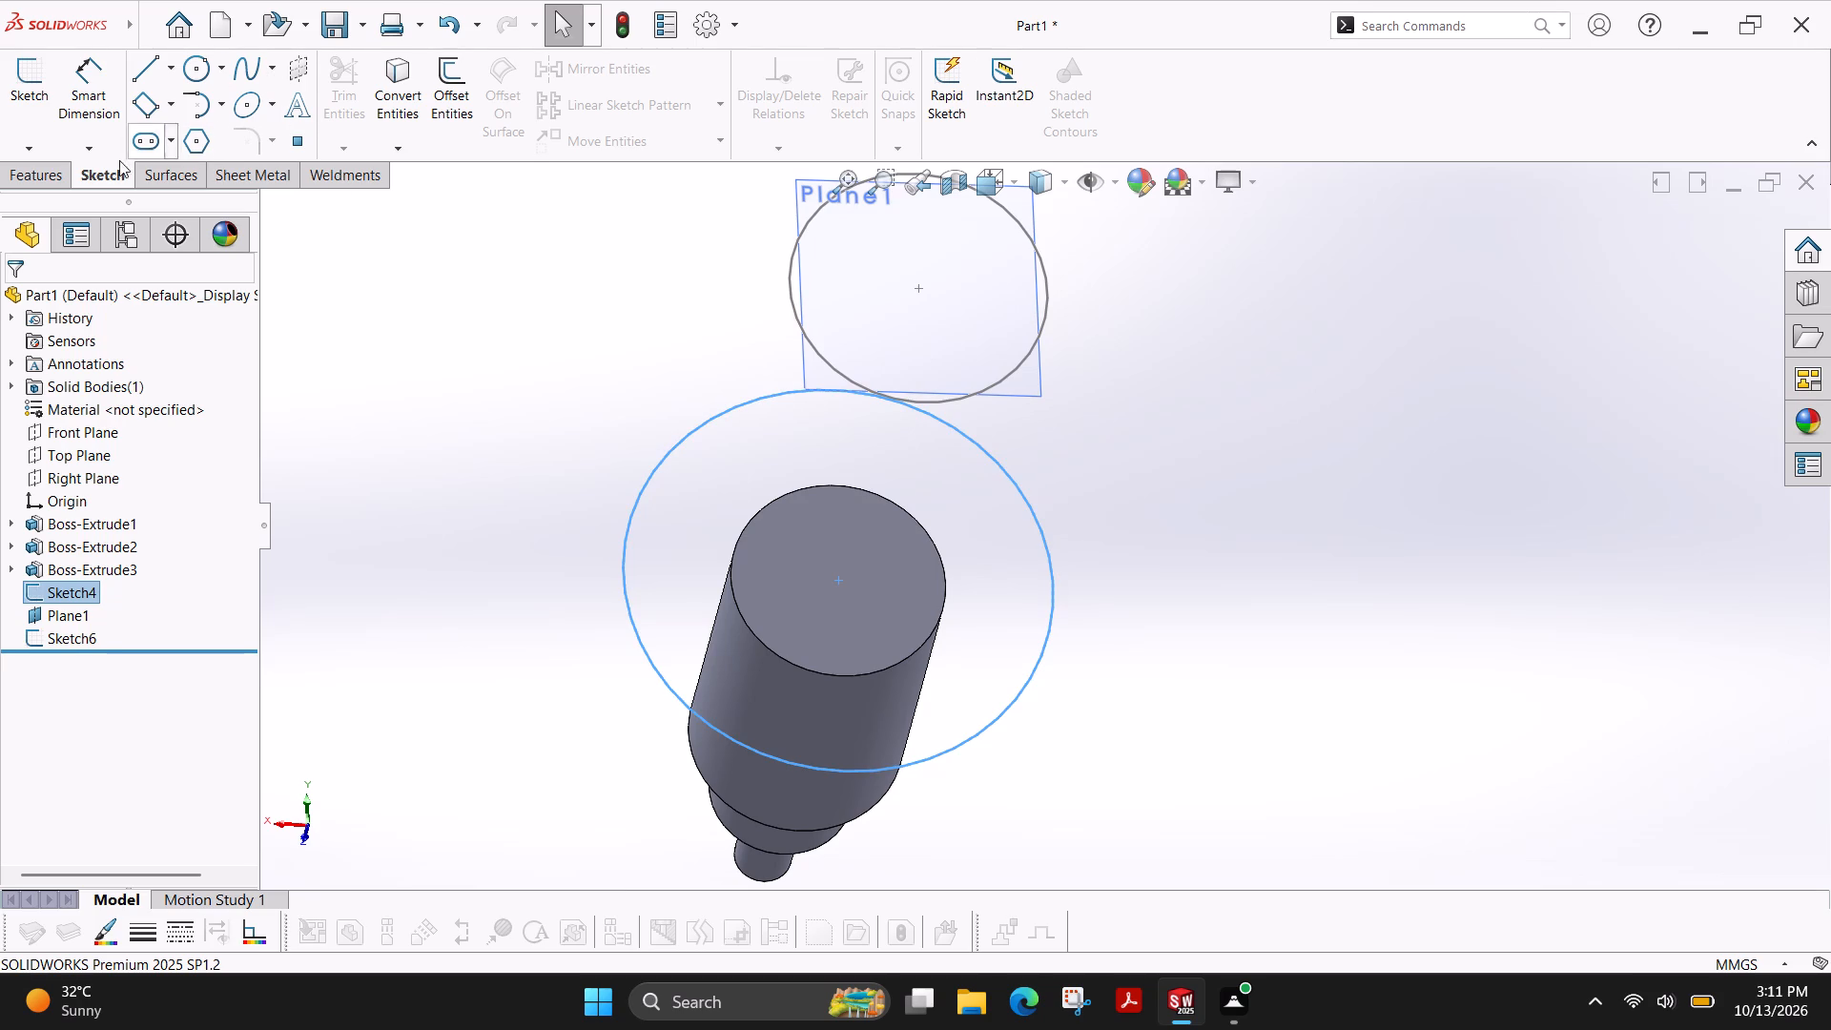
{"action": "left_click", "coordinate": [30, 178]}
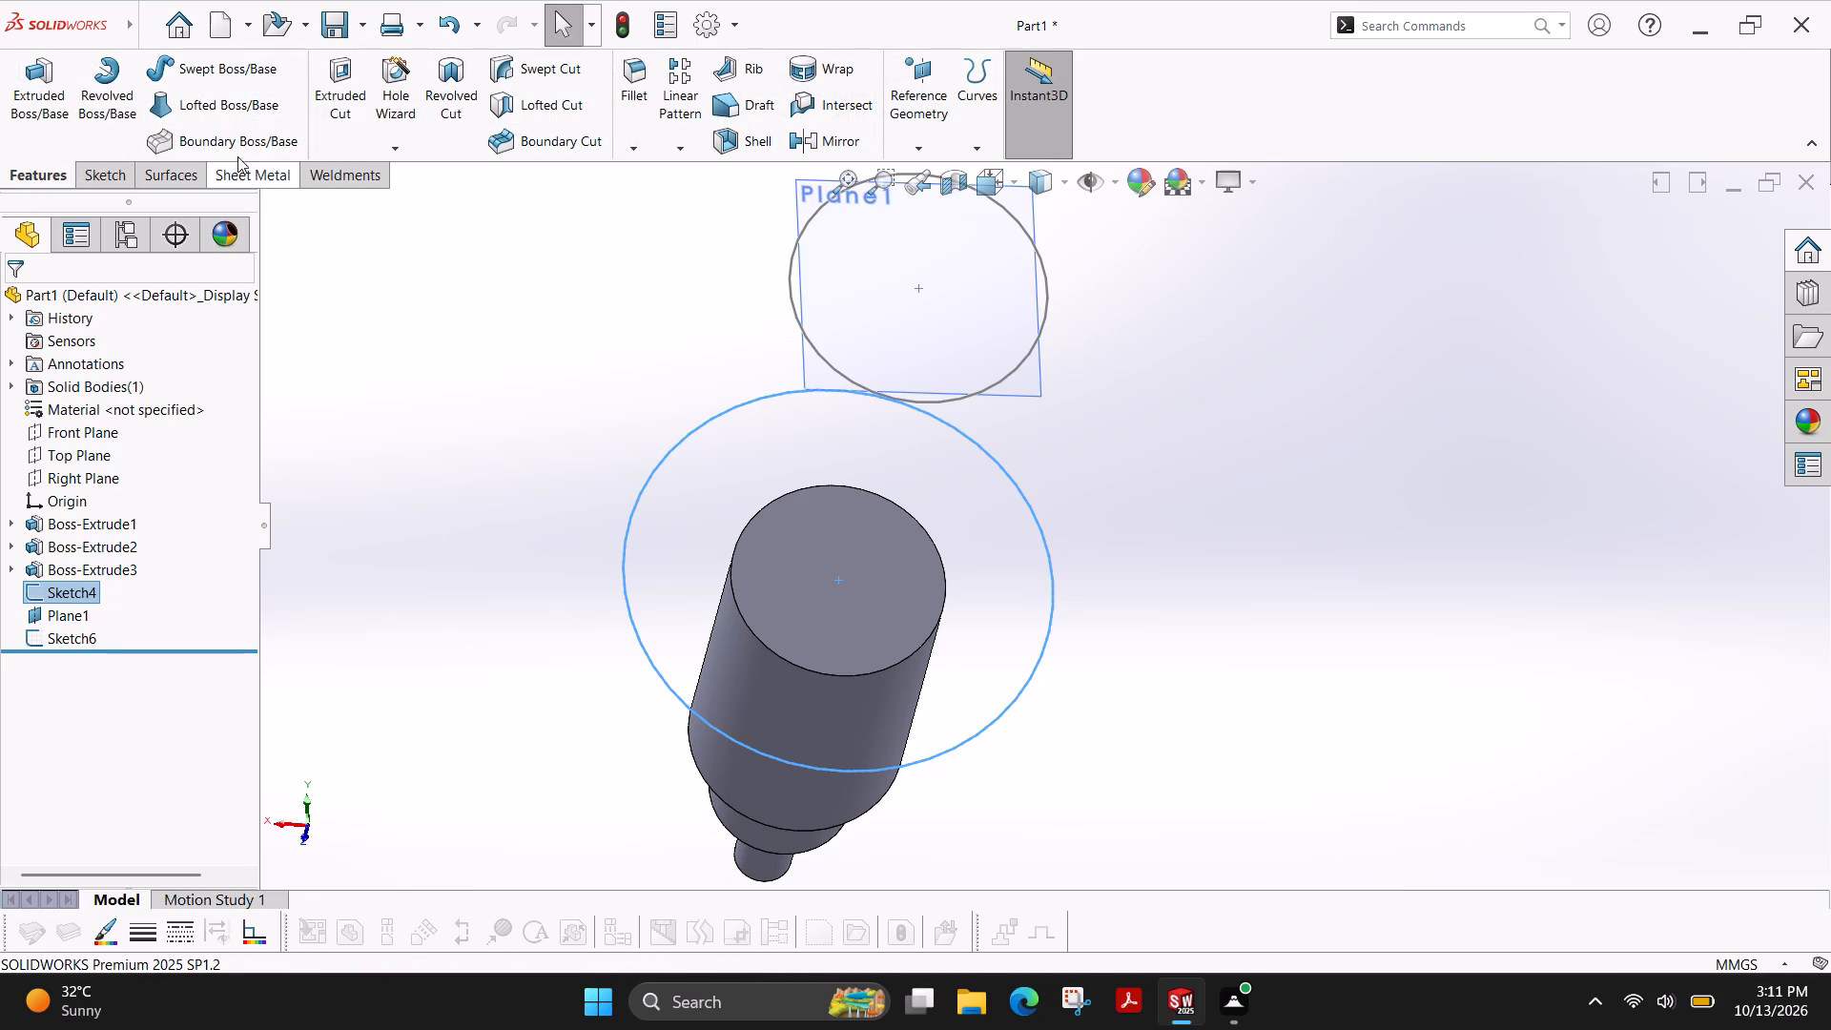
{"action": "left_click", "coordinate": [213, 118]}
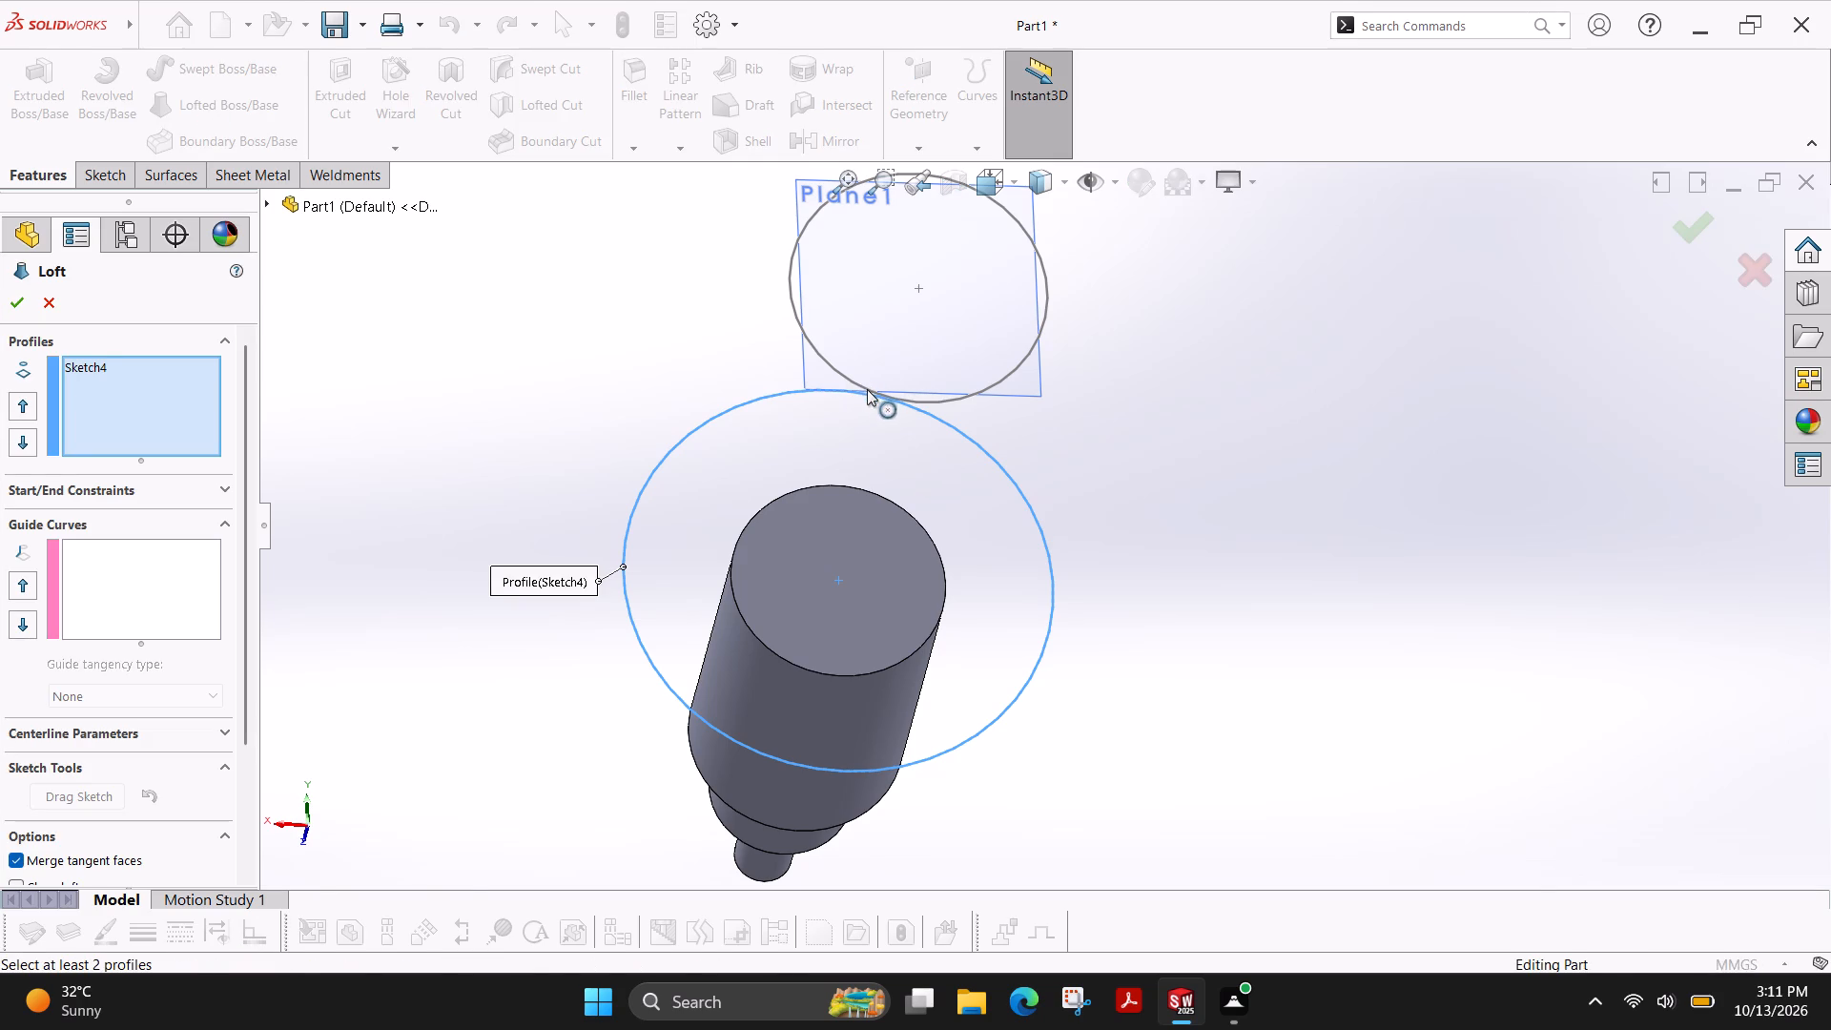
{"action": "left_click", "coordinate": [1023, 358]}
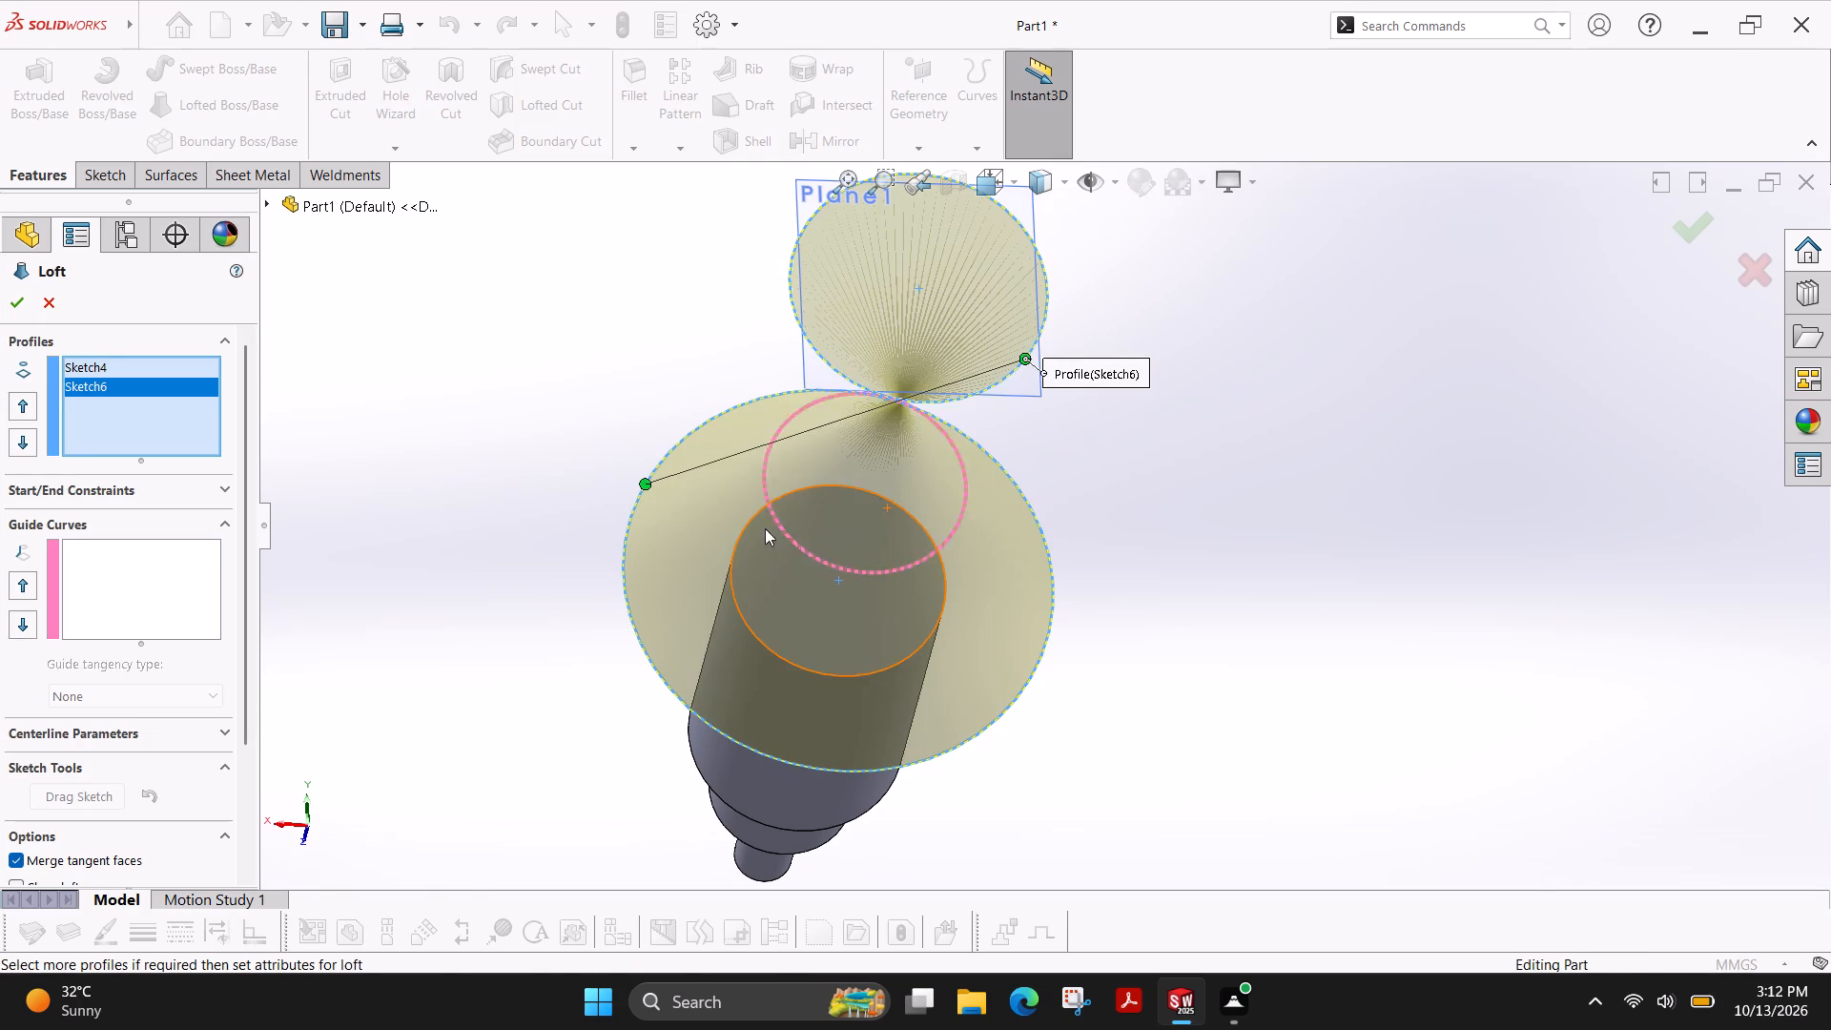
Move the loft connector on the 36 mm circle to the same side as the one on the 60 mm circle and complete the loft.
{"action": "left_click_drag", "start_coordinate": [1025, 360], "coordinate": [1068, 291]}
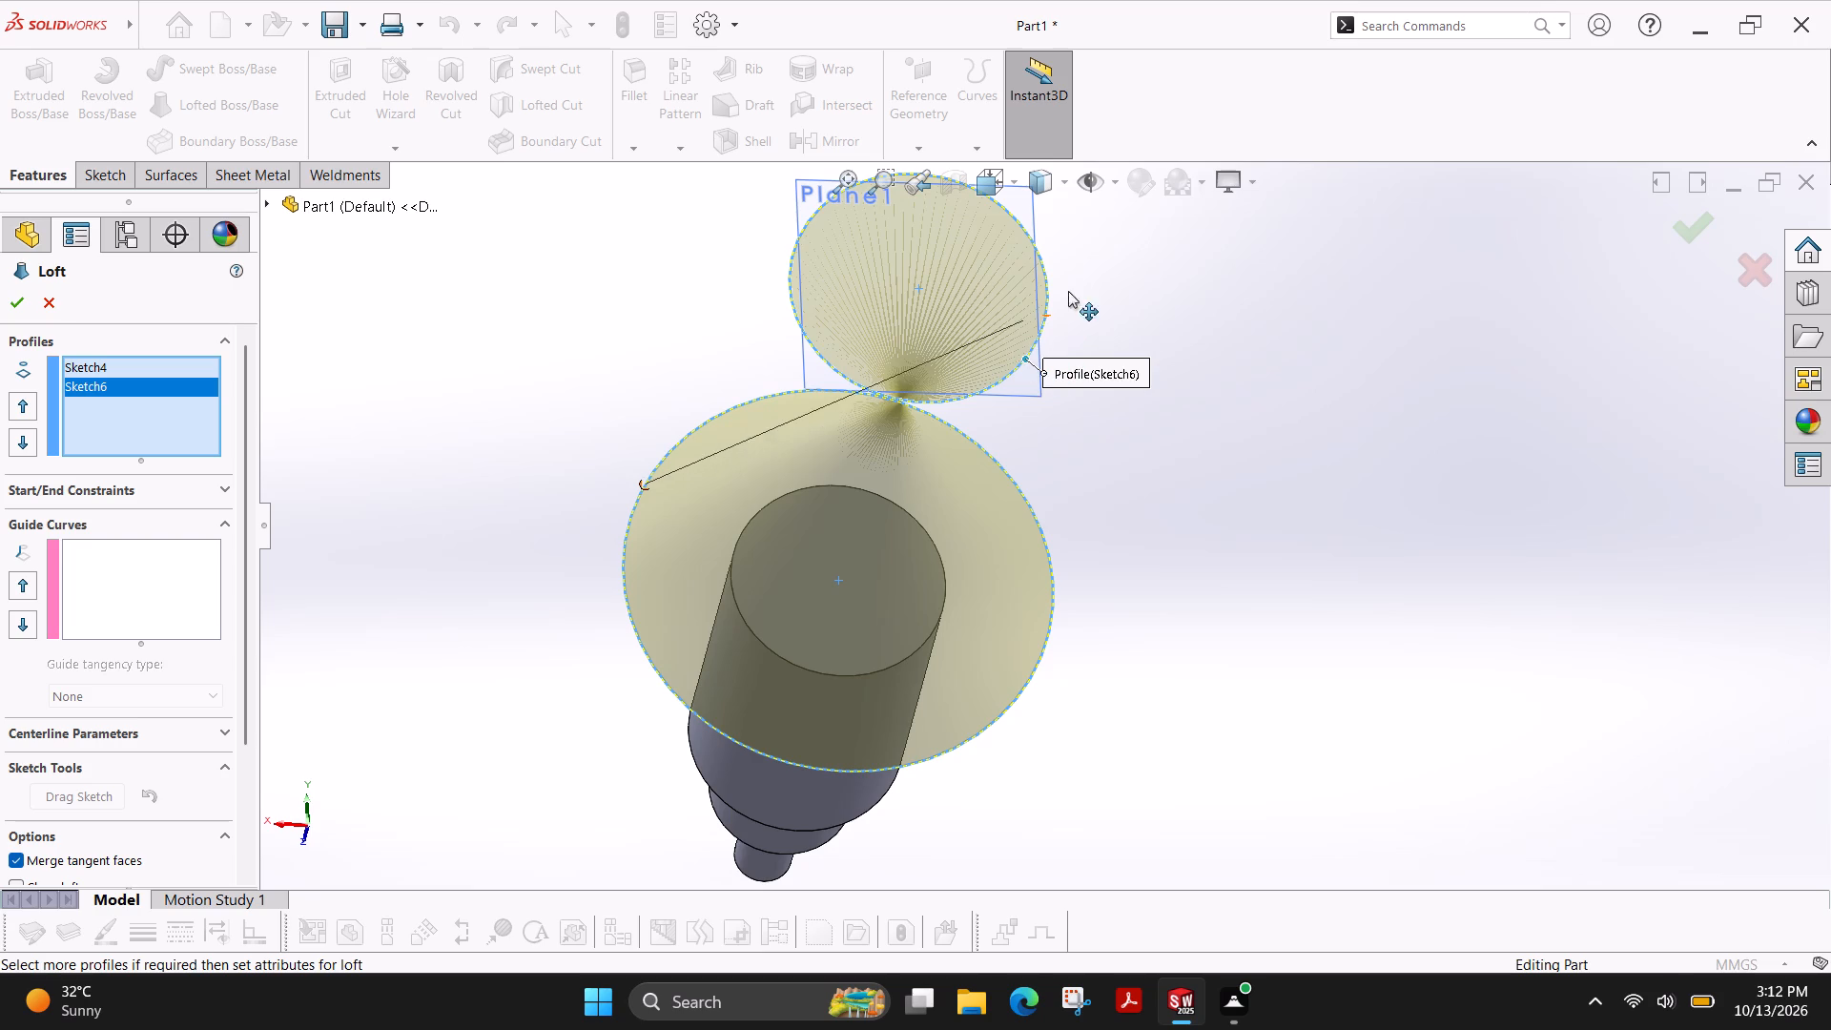
{"action": "left_click_drag", "start_coordinate": [1068, 291], "coordinate": [791, 292]}
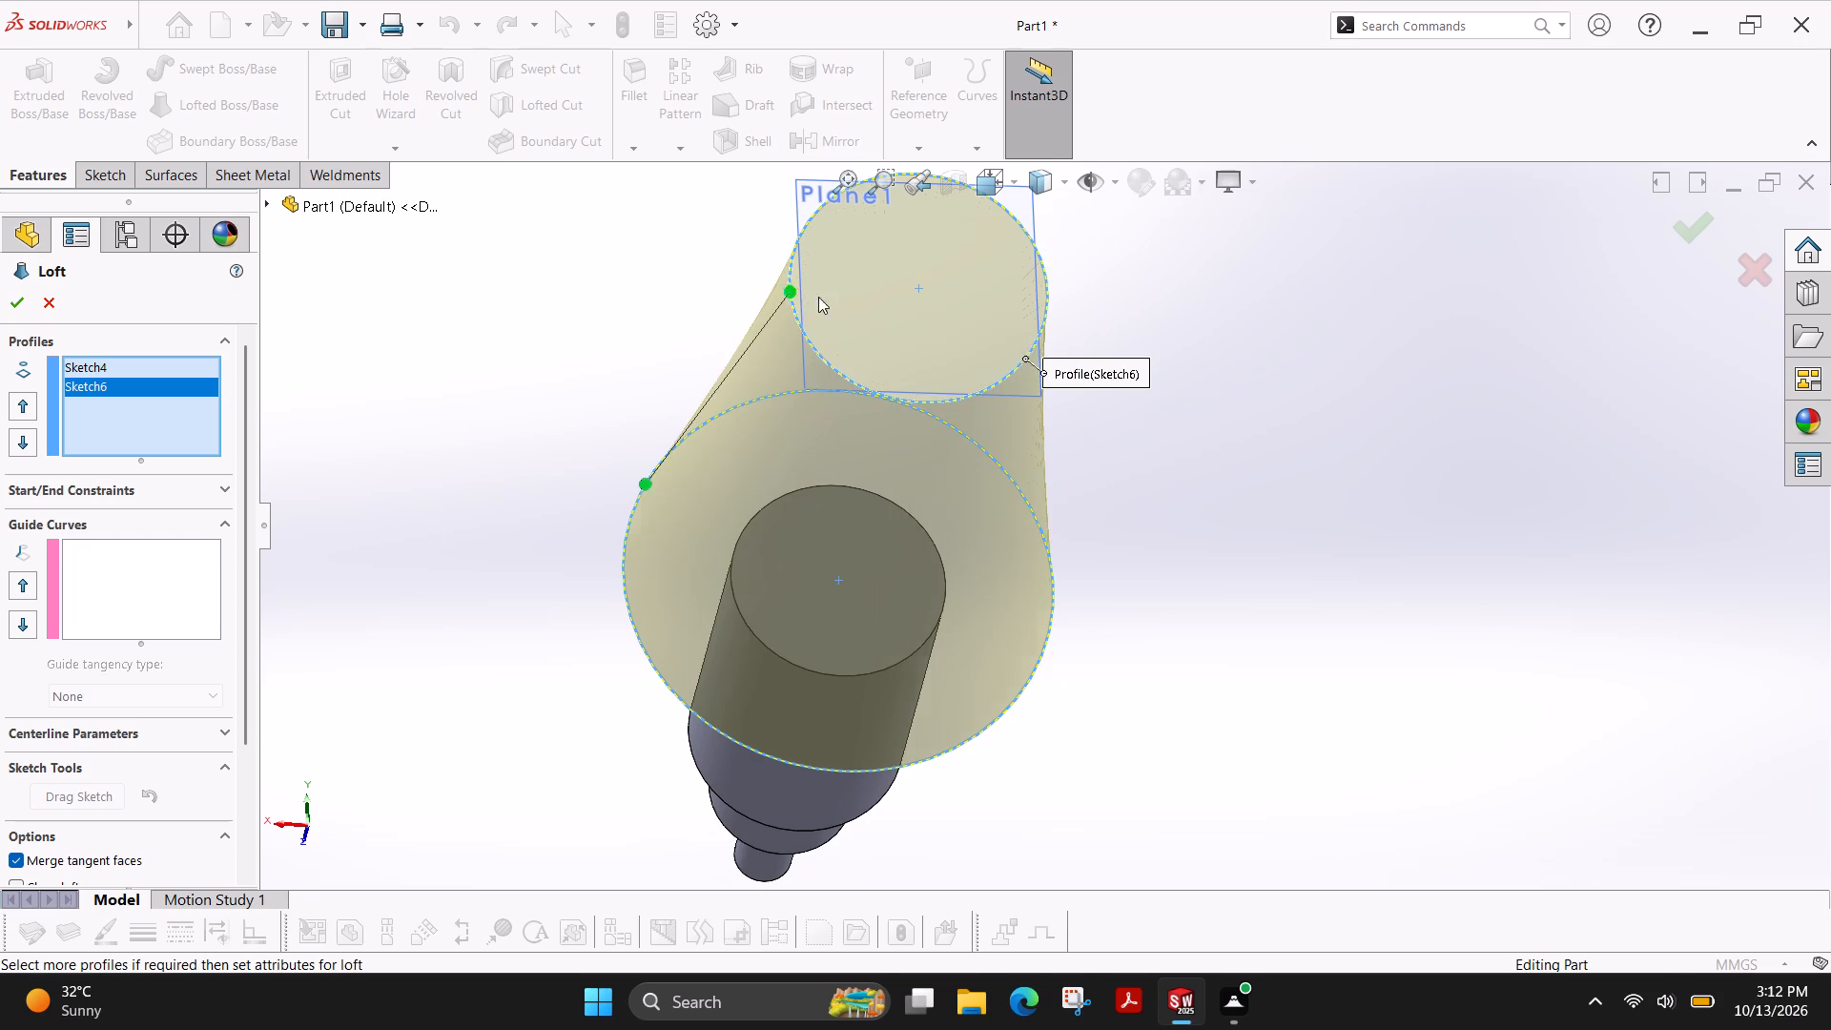
{"action": "scroll", "coordinate": [754, 421], "scroll_direction": "down", "scroll_amount": 3}
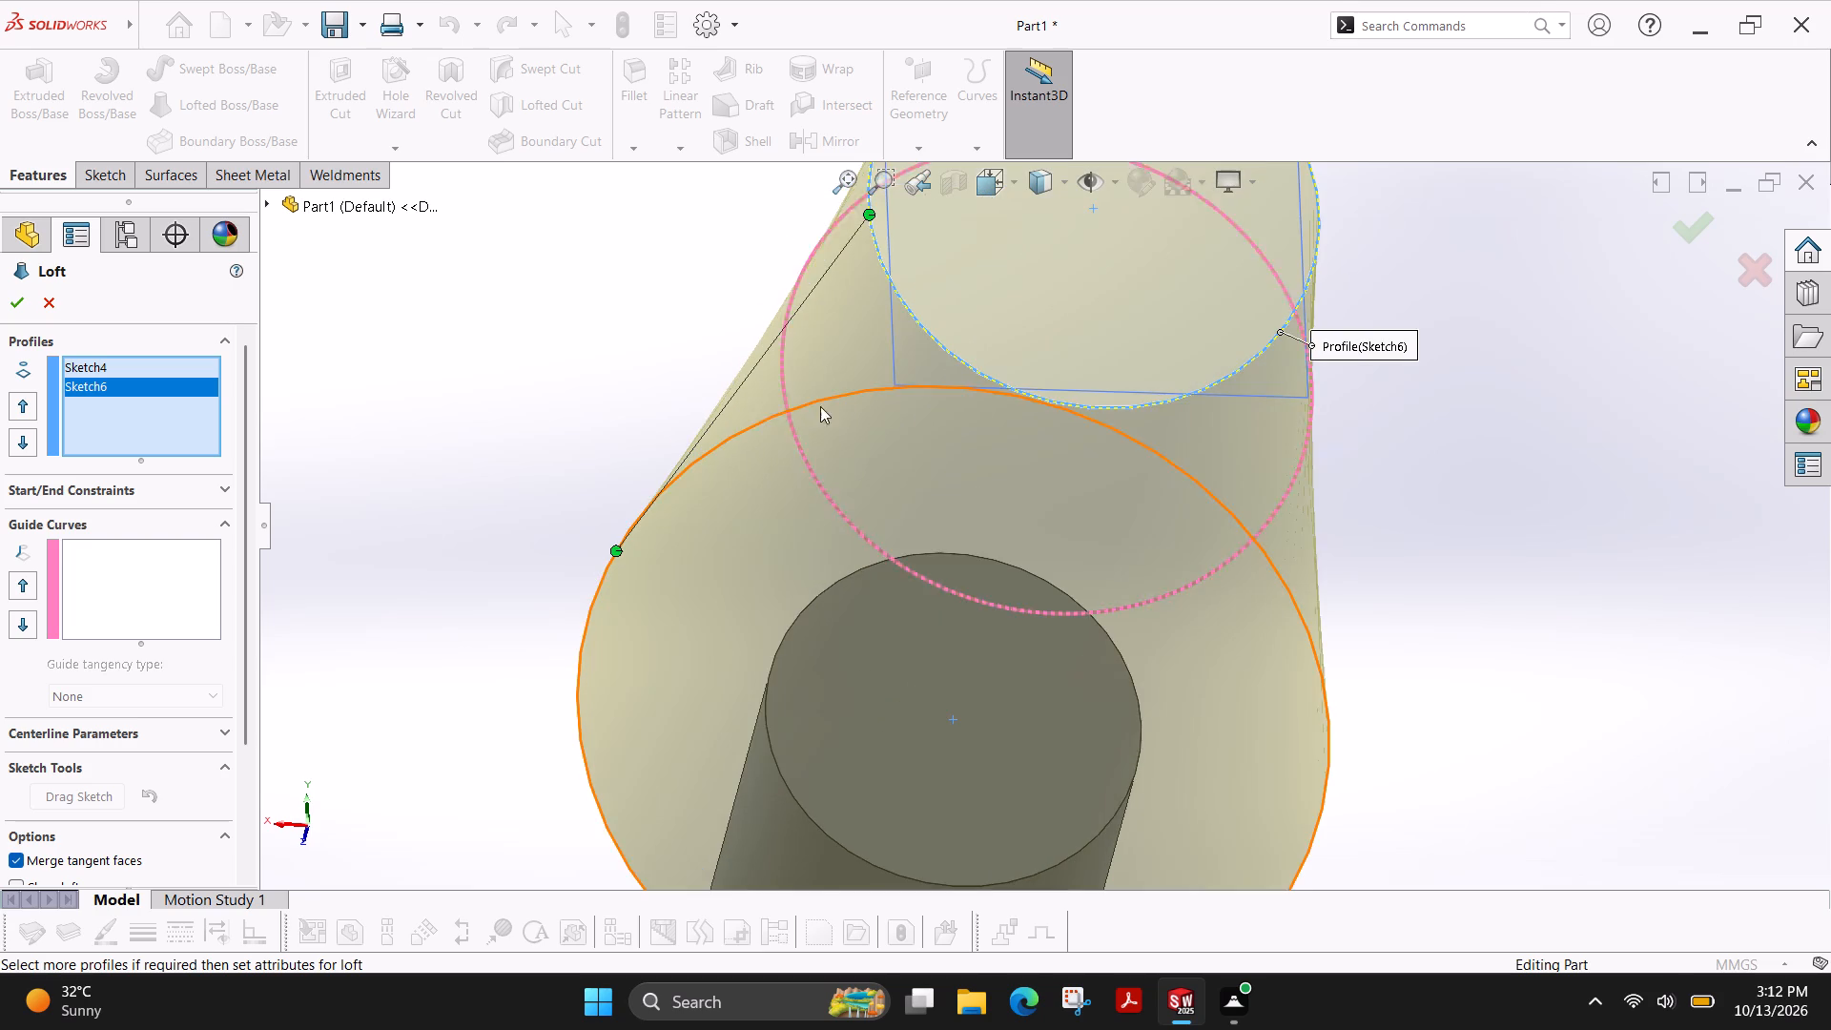
{"action": "scroll", "coordinate": [1039, 344], "scroll_direction": "up", "scroll_amount": 2}
{"action": "scroll", "coordinate": [1135, 382], "scroll_direction": "up", "scroll_amount": 1}
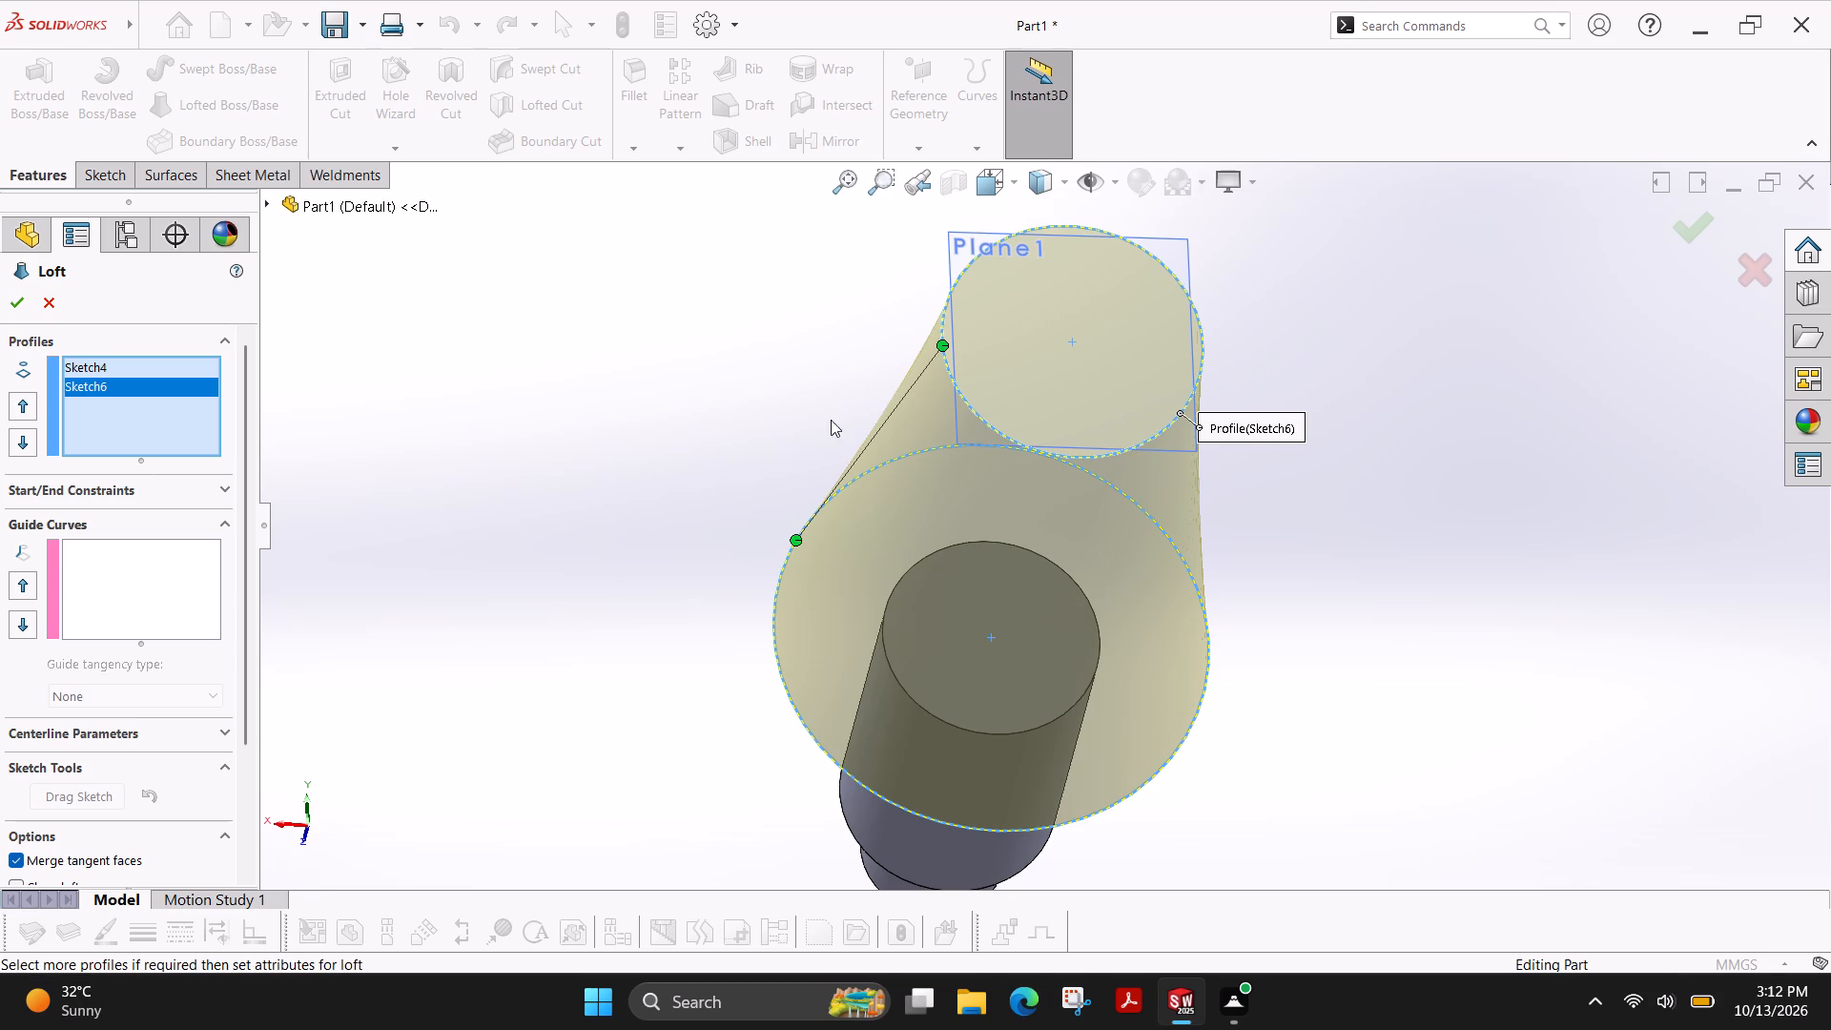
{"action": "left_click_drag", "start_coordinate": [942, 345], "coordinate": [948, 342]}
{"action": "left_click_drag", "start_coordinate": [948, 342], "coordinate": [940, 316]}
{"action": "scroll", "coordinate": [1255, 466], "scroll_direction": "down", "scroll_amount": 1}
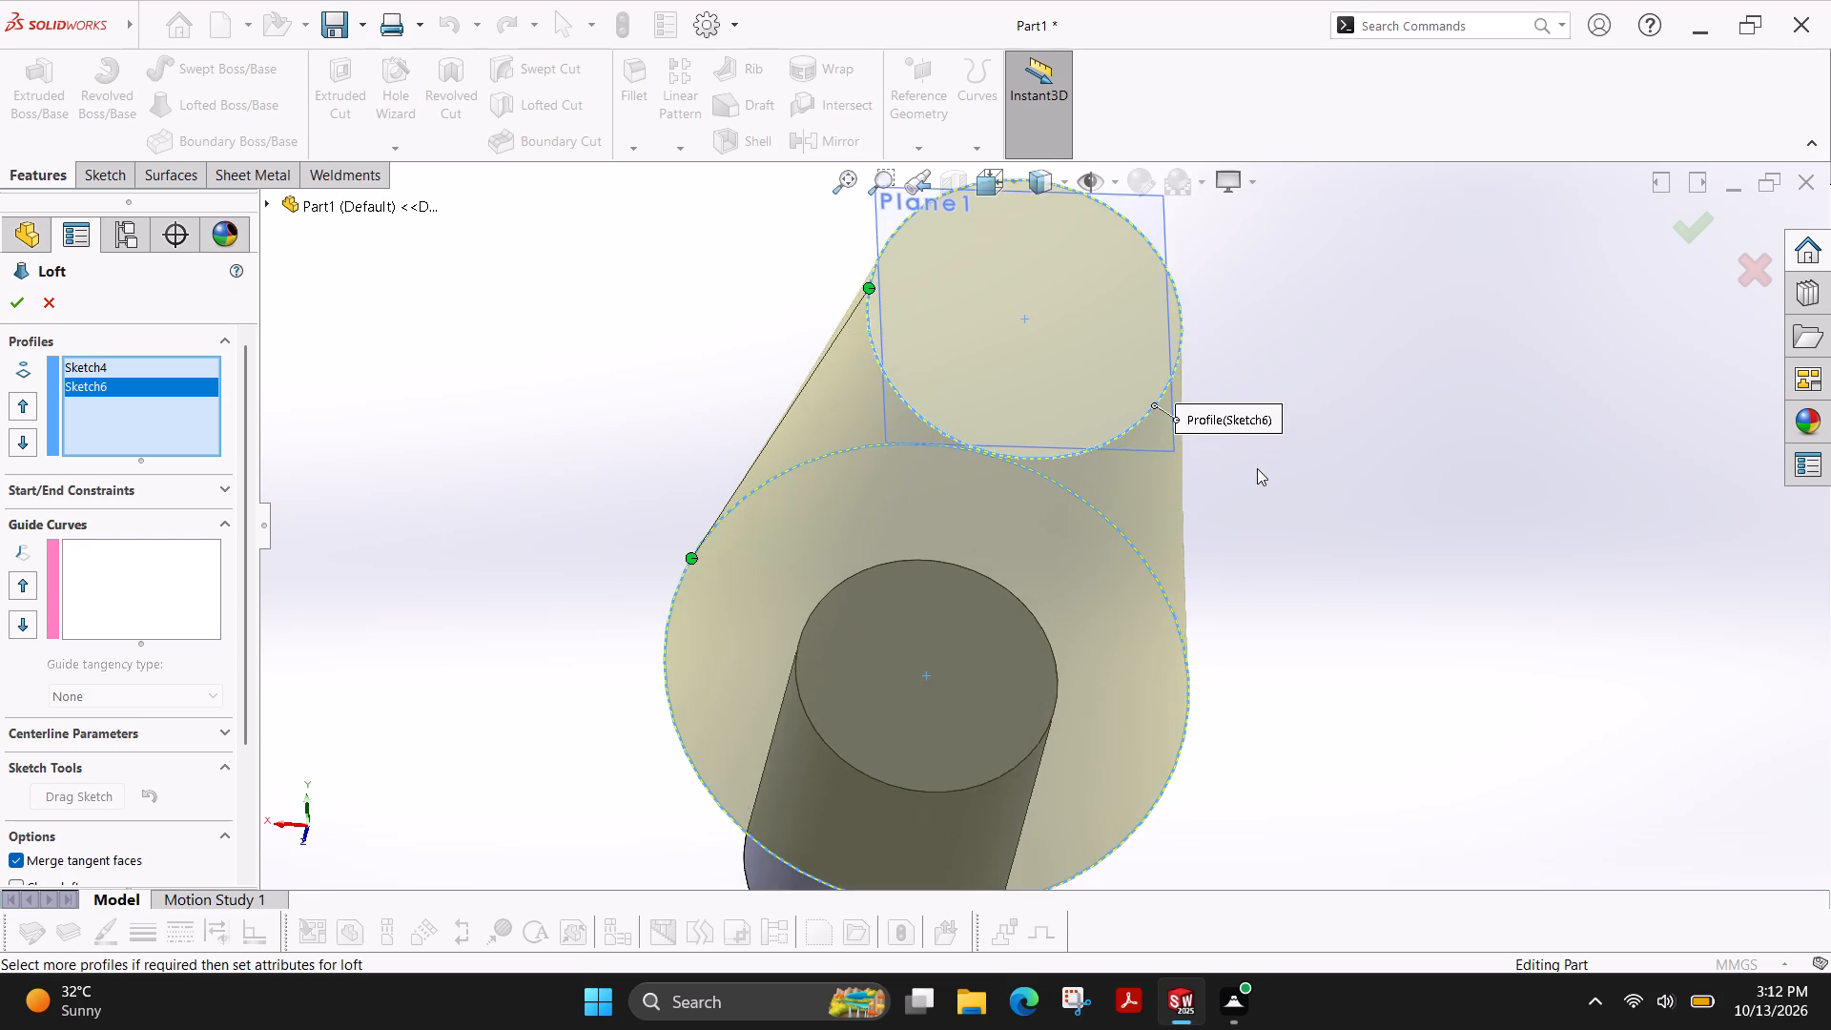
{"action": "scroll", "coordinate": [1257, 468], "scroll_direction": "up", "scroll_amount": 2}
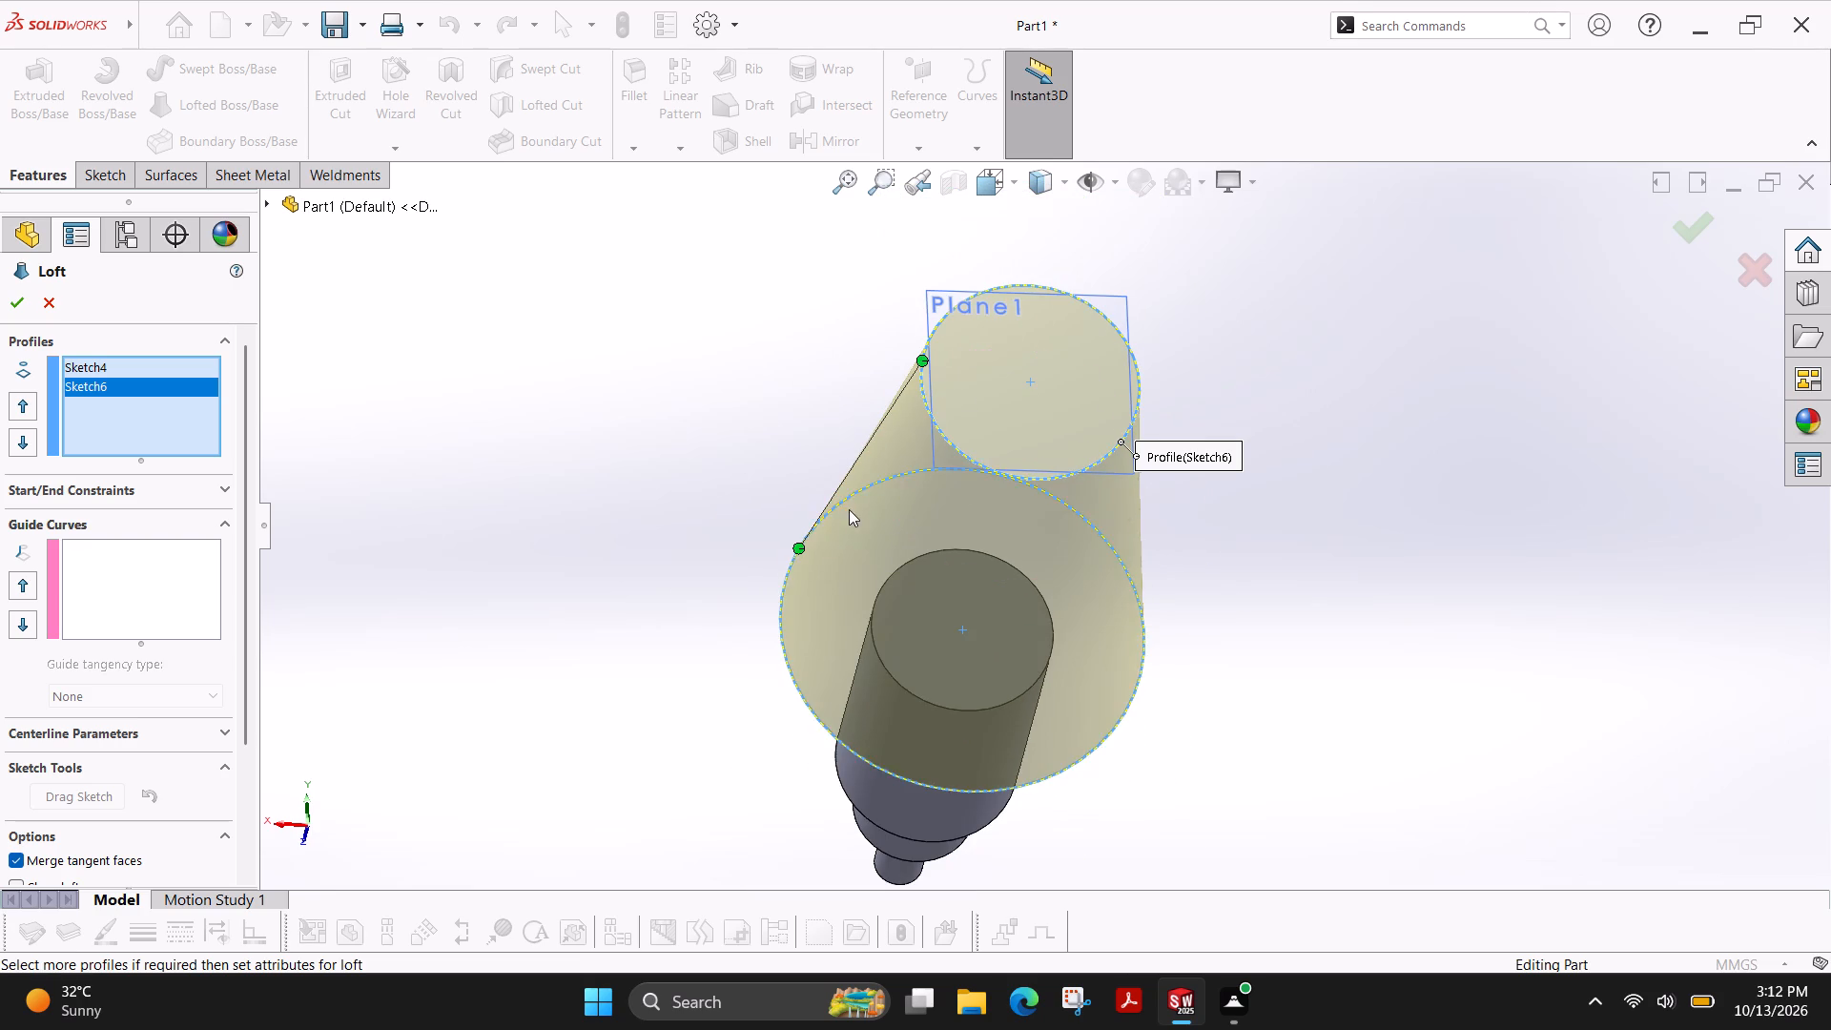
{"action": "scroll", "coordinate": [134, 759], "scroll_direction": "down", "scroll_amount": 3}
{"action": "scroll", "coordinate": [119, 725], "scroll_direction": "up", "scroll_amount": 4}
{"action": "left_click", "coordinate": [14, 305]}
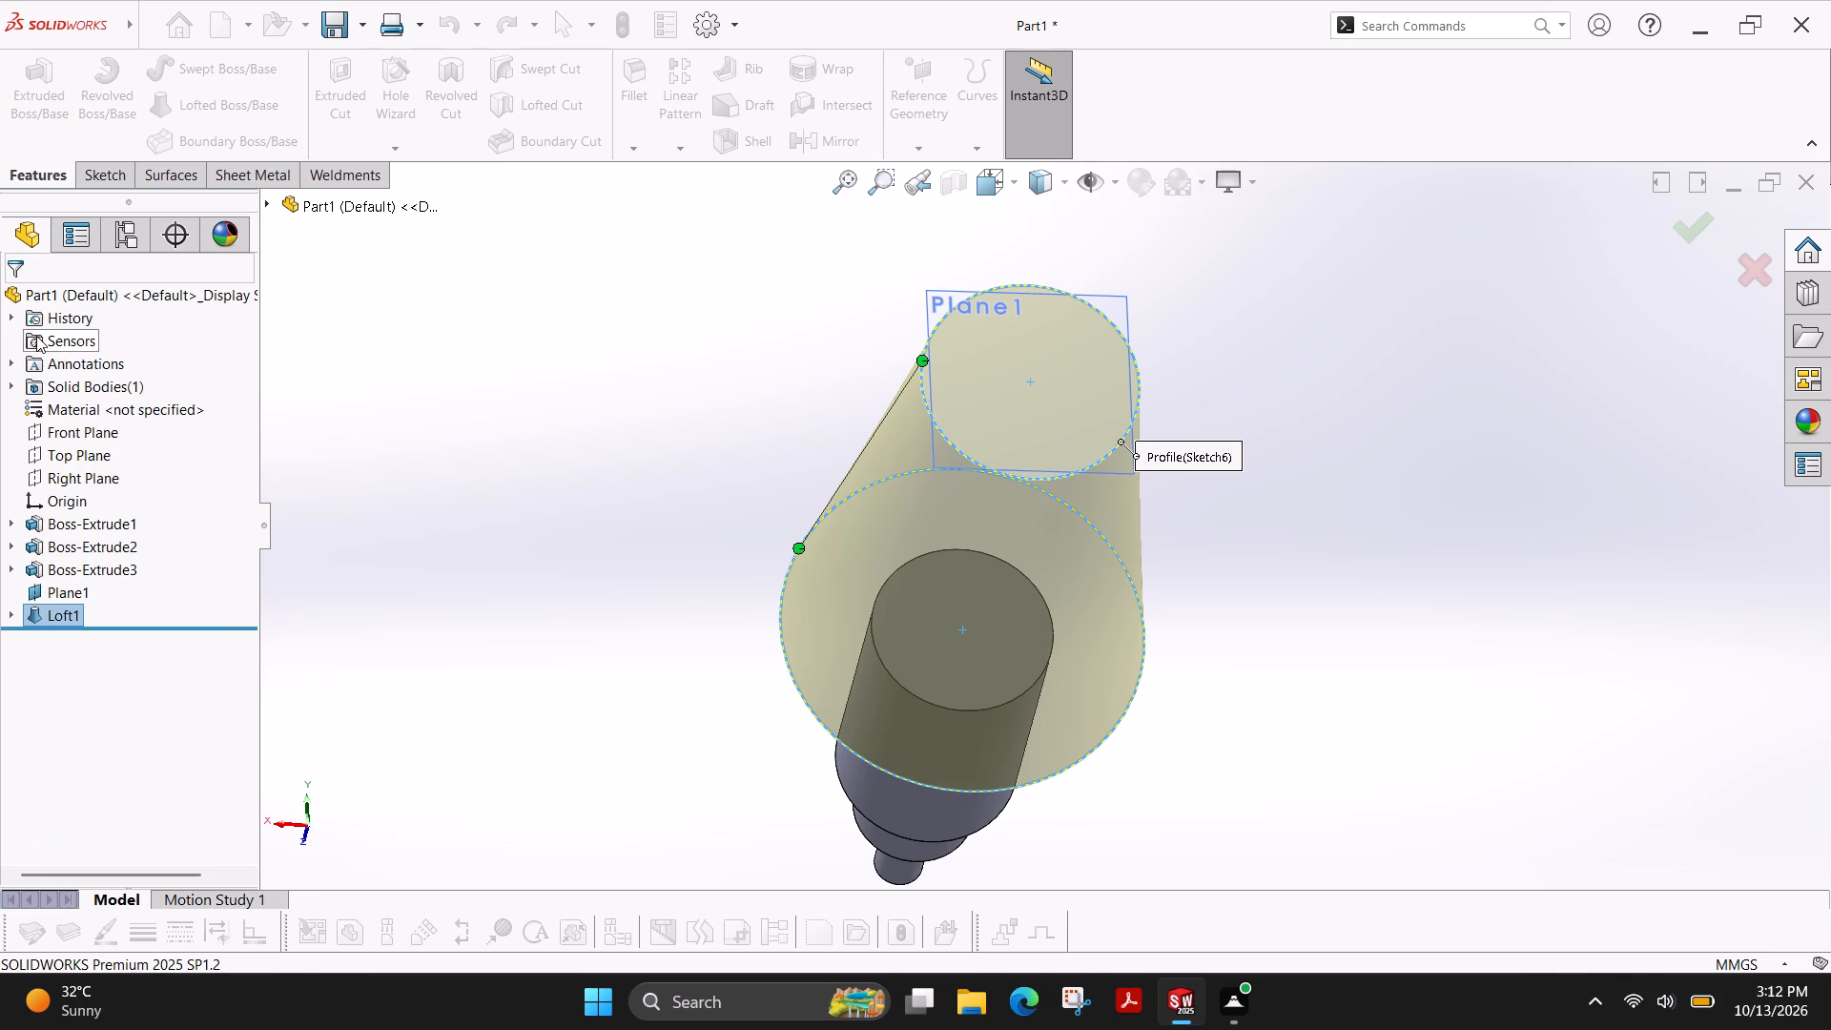
Clear the selection and examine the lofted back section and the stepped shaft from several angles.
{"action": "scroll", "coordinate": [1375, 584], "scroll_direction": "down", "scroll_amount": 2}
{"action": "scroll", "coordinate": [1375, 584], "scroll_direction": "up", "scroll_amount": 6}
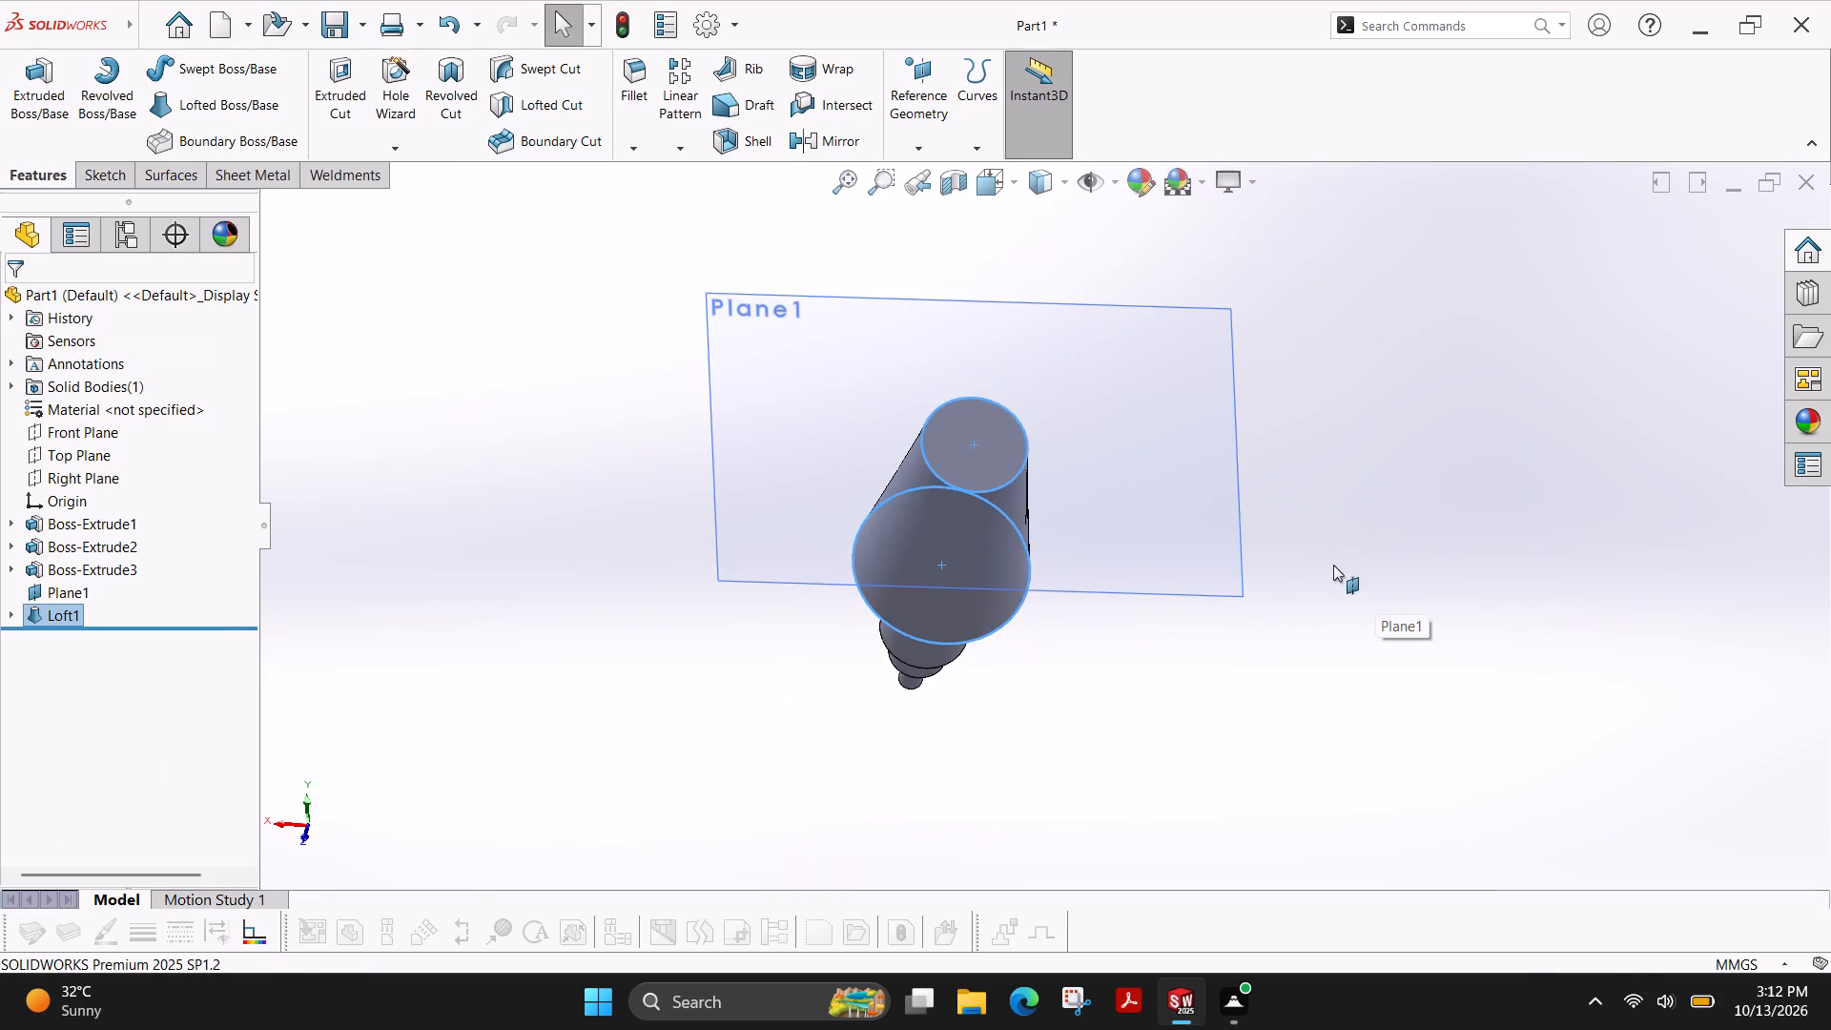
{"action": "scroll", "coordinate": [1298, 560], "scroll_direction": "down", "scroll_amount": 2}
{"action": "scroll", "coordinate": [983, 436], "scroll_direction": "down", "scroll_amount": 2}
{"action": "key", "text": "Escape"}
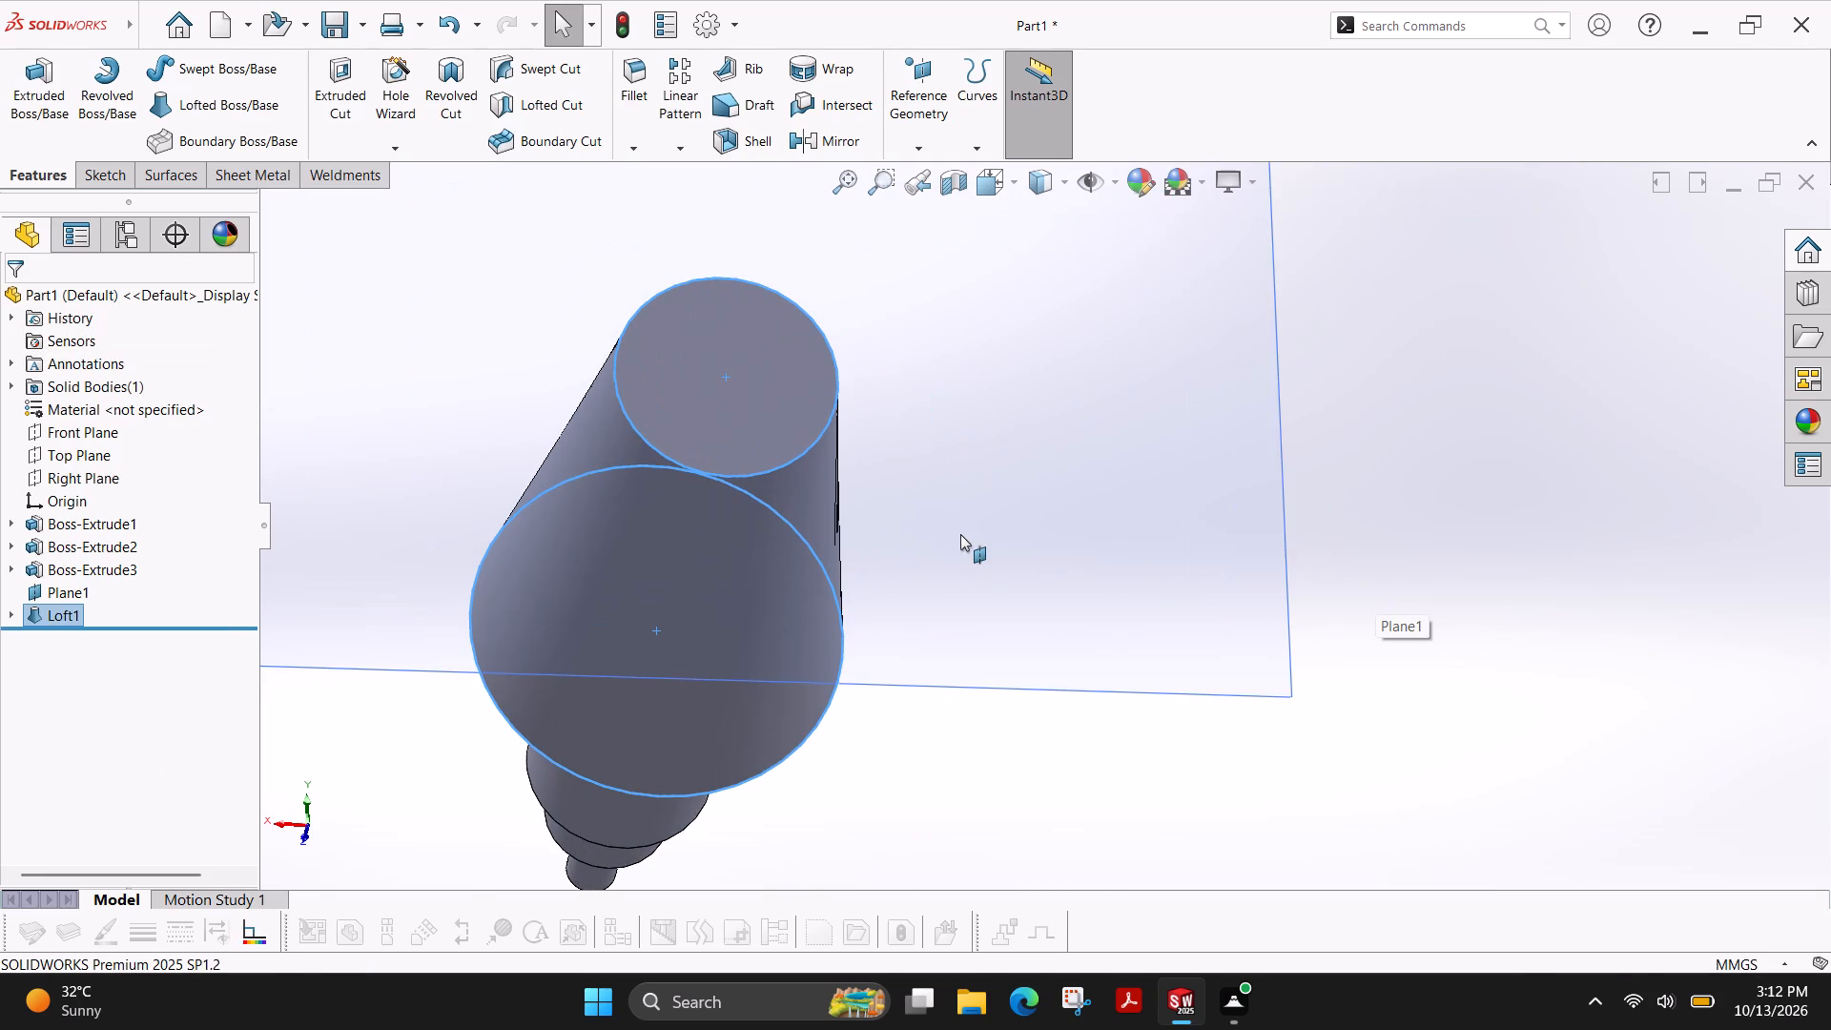
{"action": "scroll", "coordinate": [967, 598], "scroll_direction": "down", "scroll_amount": 1}
{"action": "scroll", "coordinate": [966, 599], "scroll_direction": "up", "scroll_amount": 3}
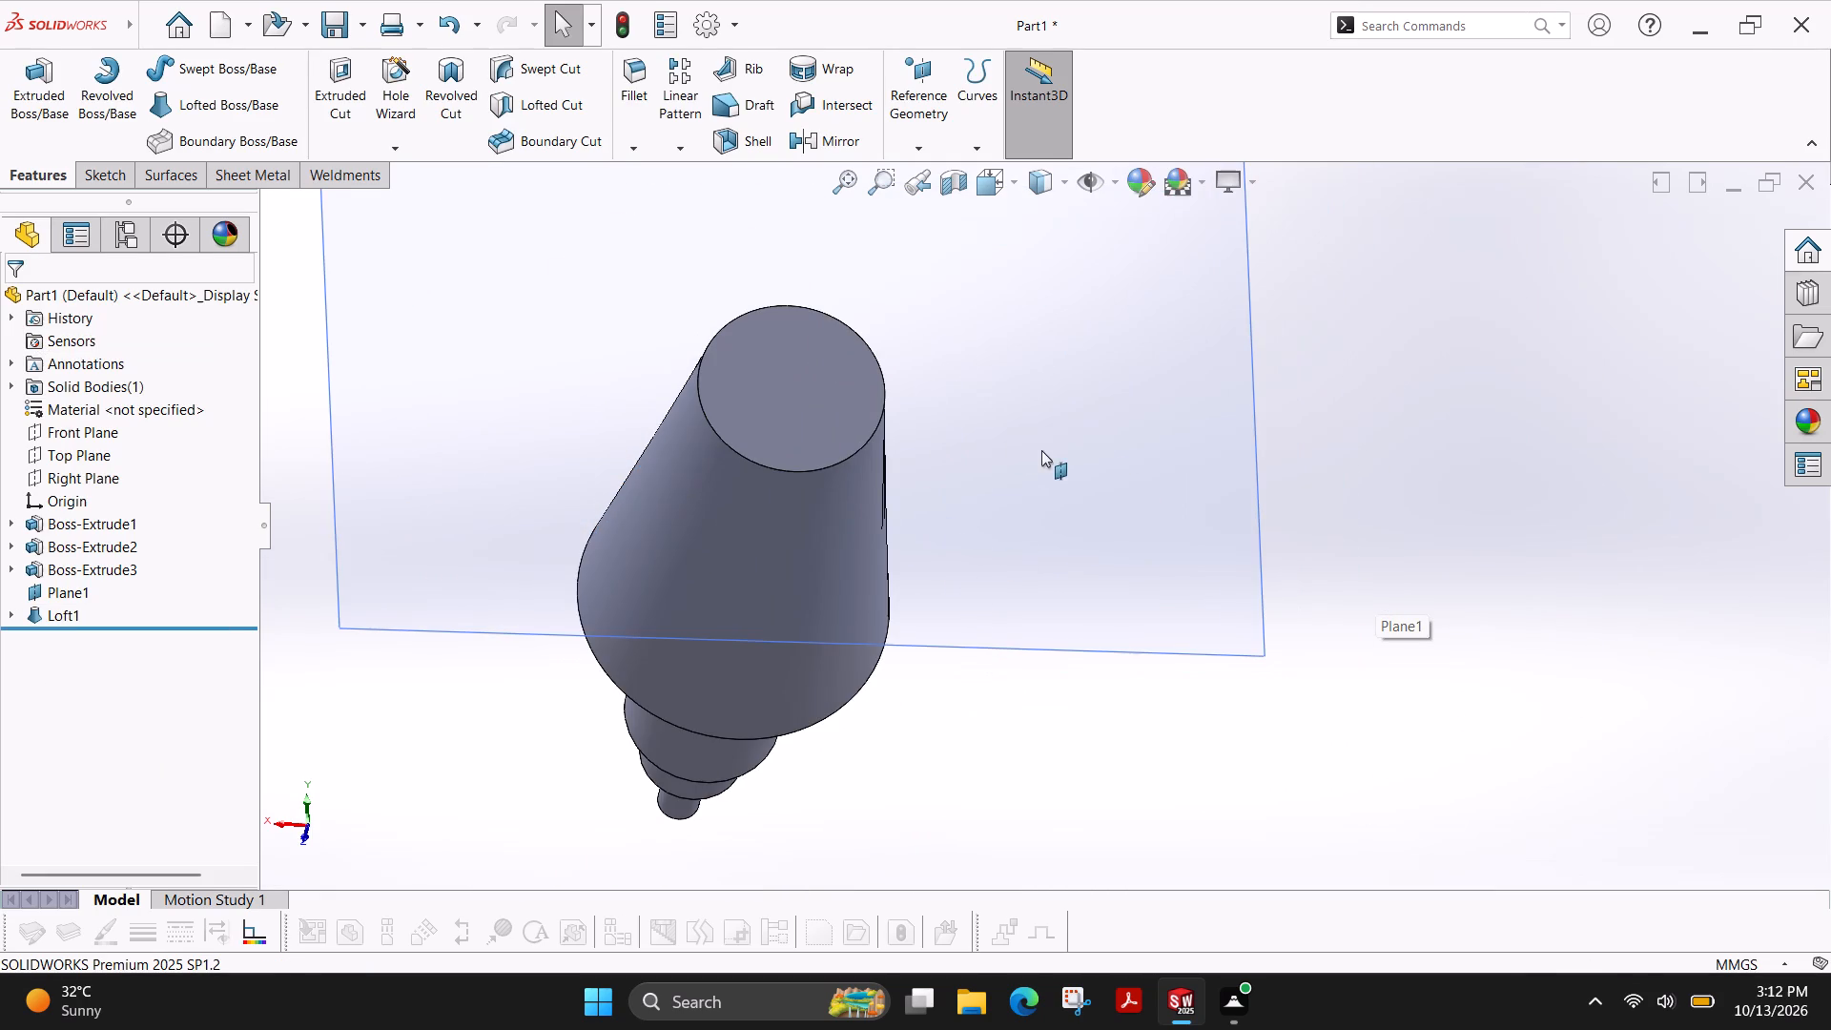
{"action": "middle_click_drag", "start_coordinate": [884, 432], "coordinate": [1072, 389], "text": "ctrl+shift"}
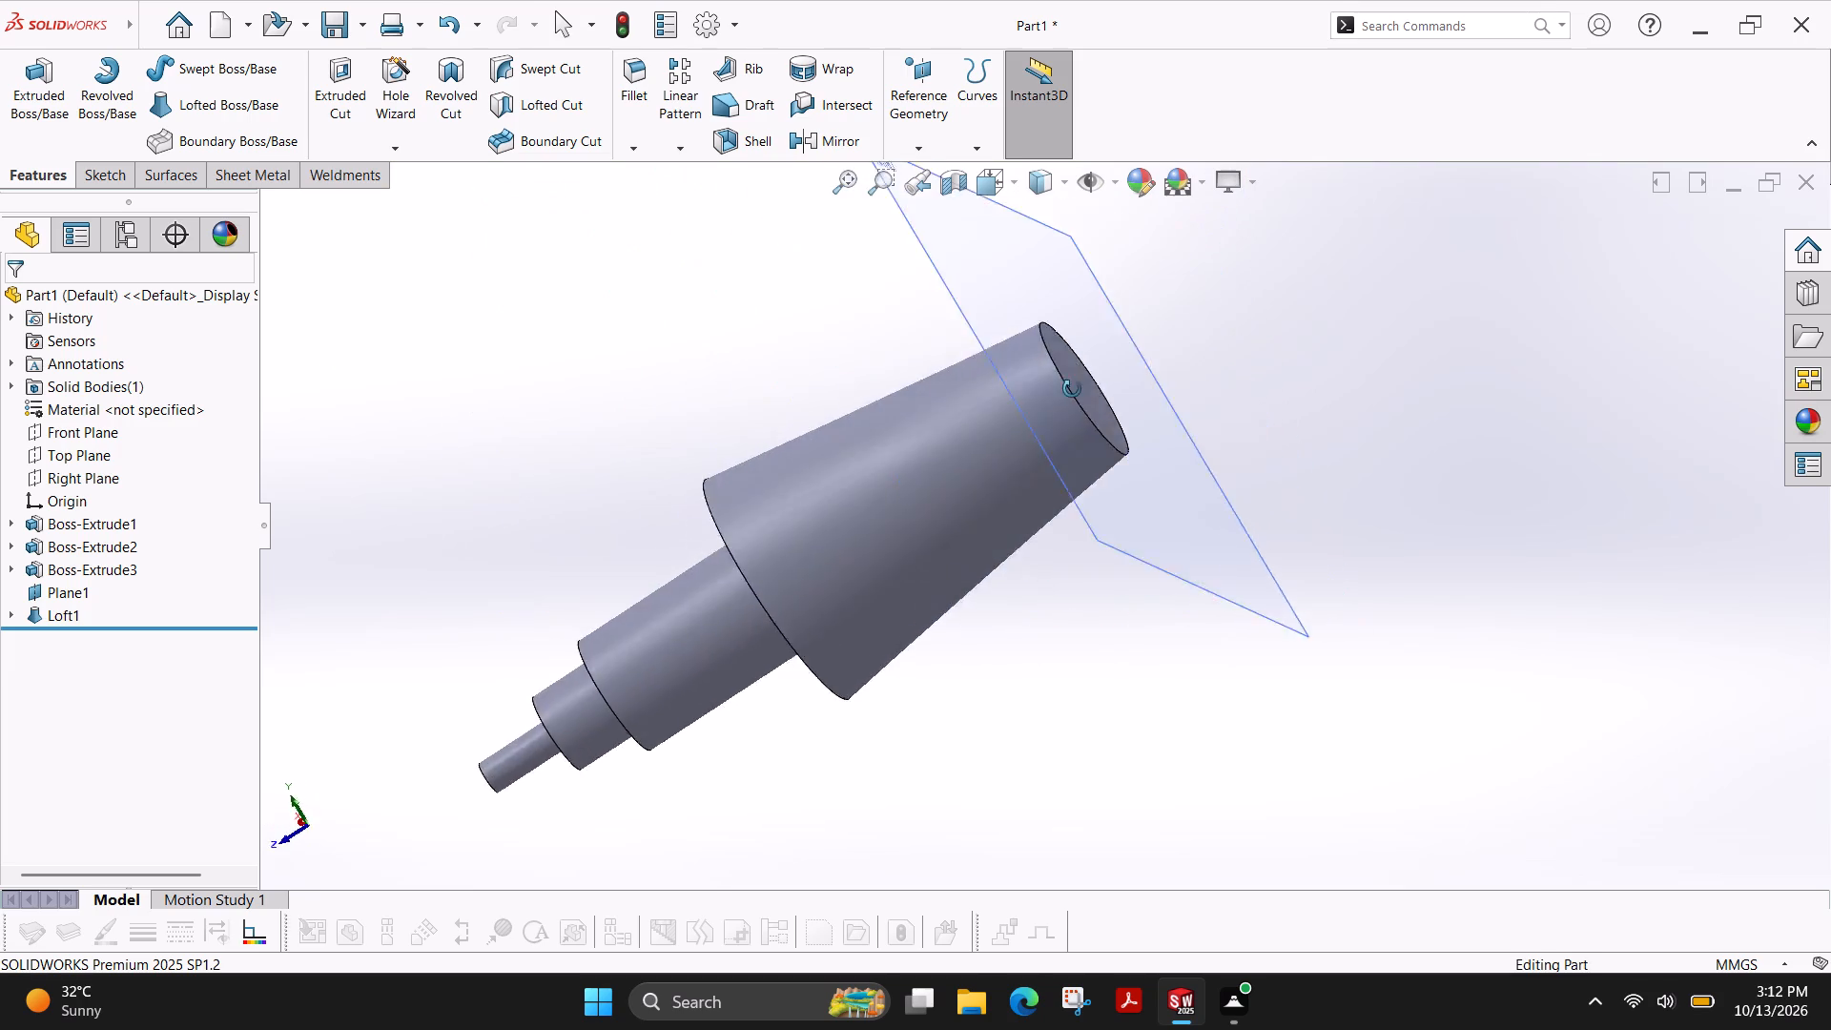
{"action": "middle_click_drag", "start_coordinate": [1072, 389], "coordinate": [1080, 434], "text": "ctrl+shift"}
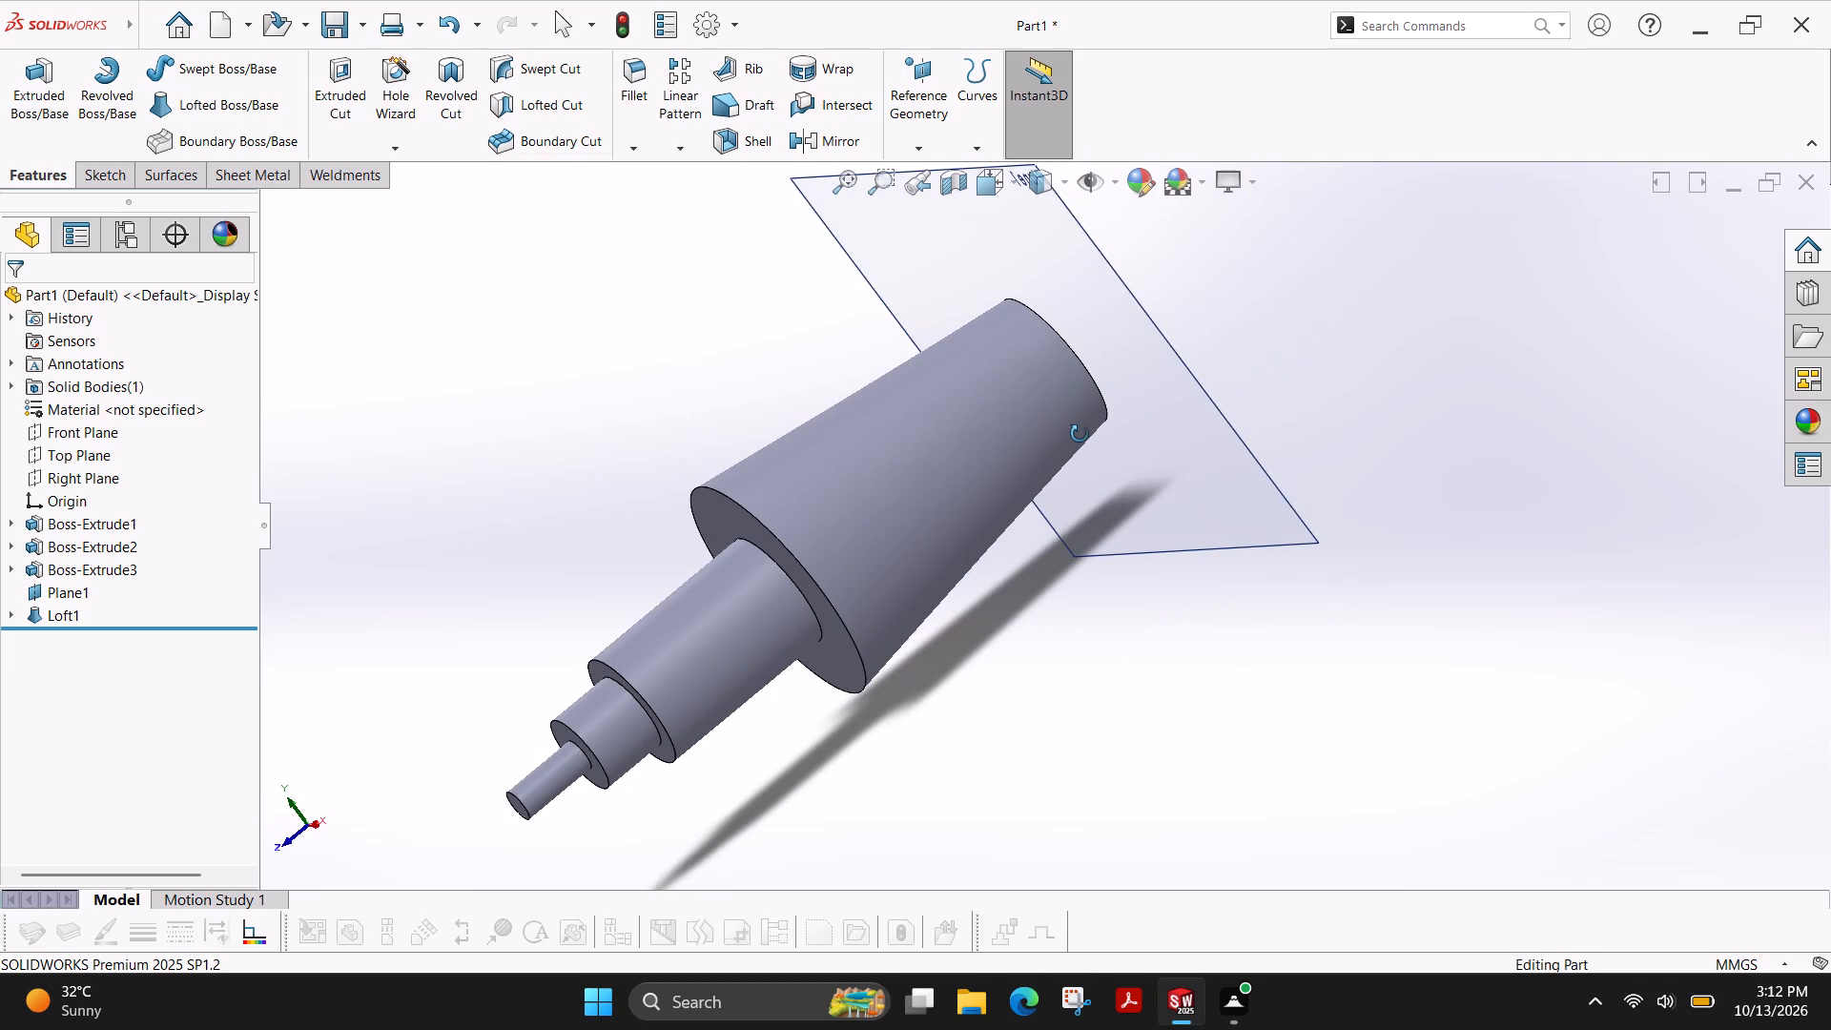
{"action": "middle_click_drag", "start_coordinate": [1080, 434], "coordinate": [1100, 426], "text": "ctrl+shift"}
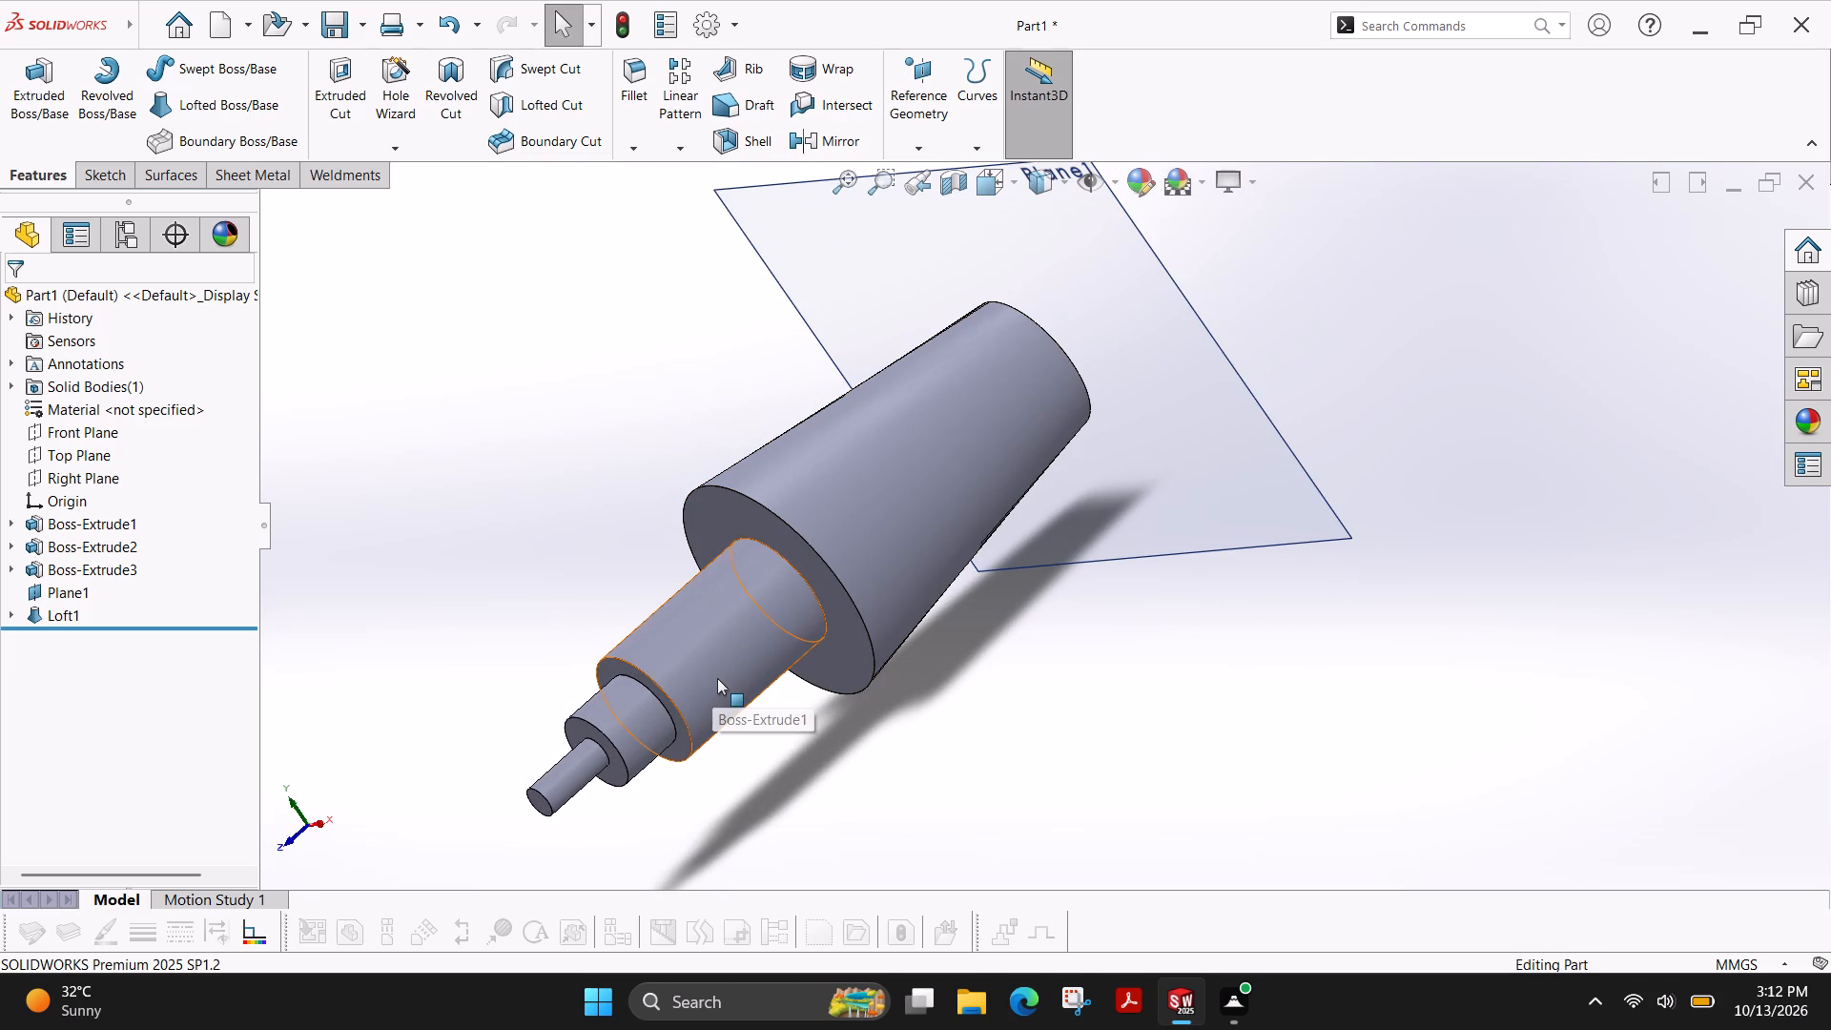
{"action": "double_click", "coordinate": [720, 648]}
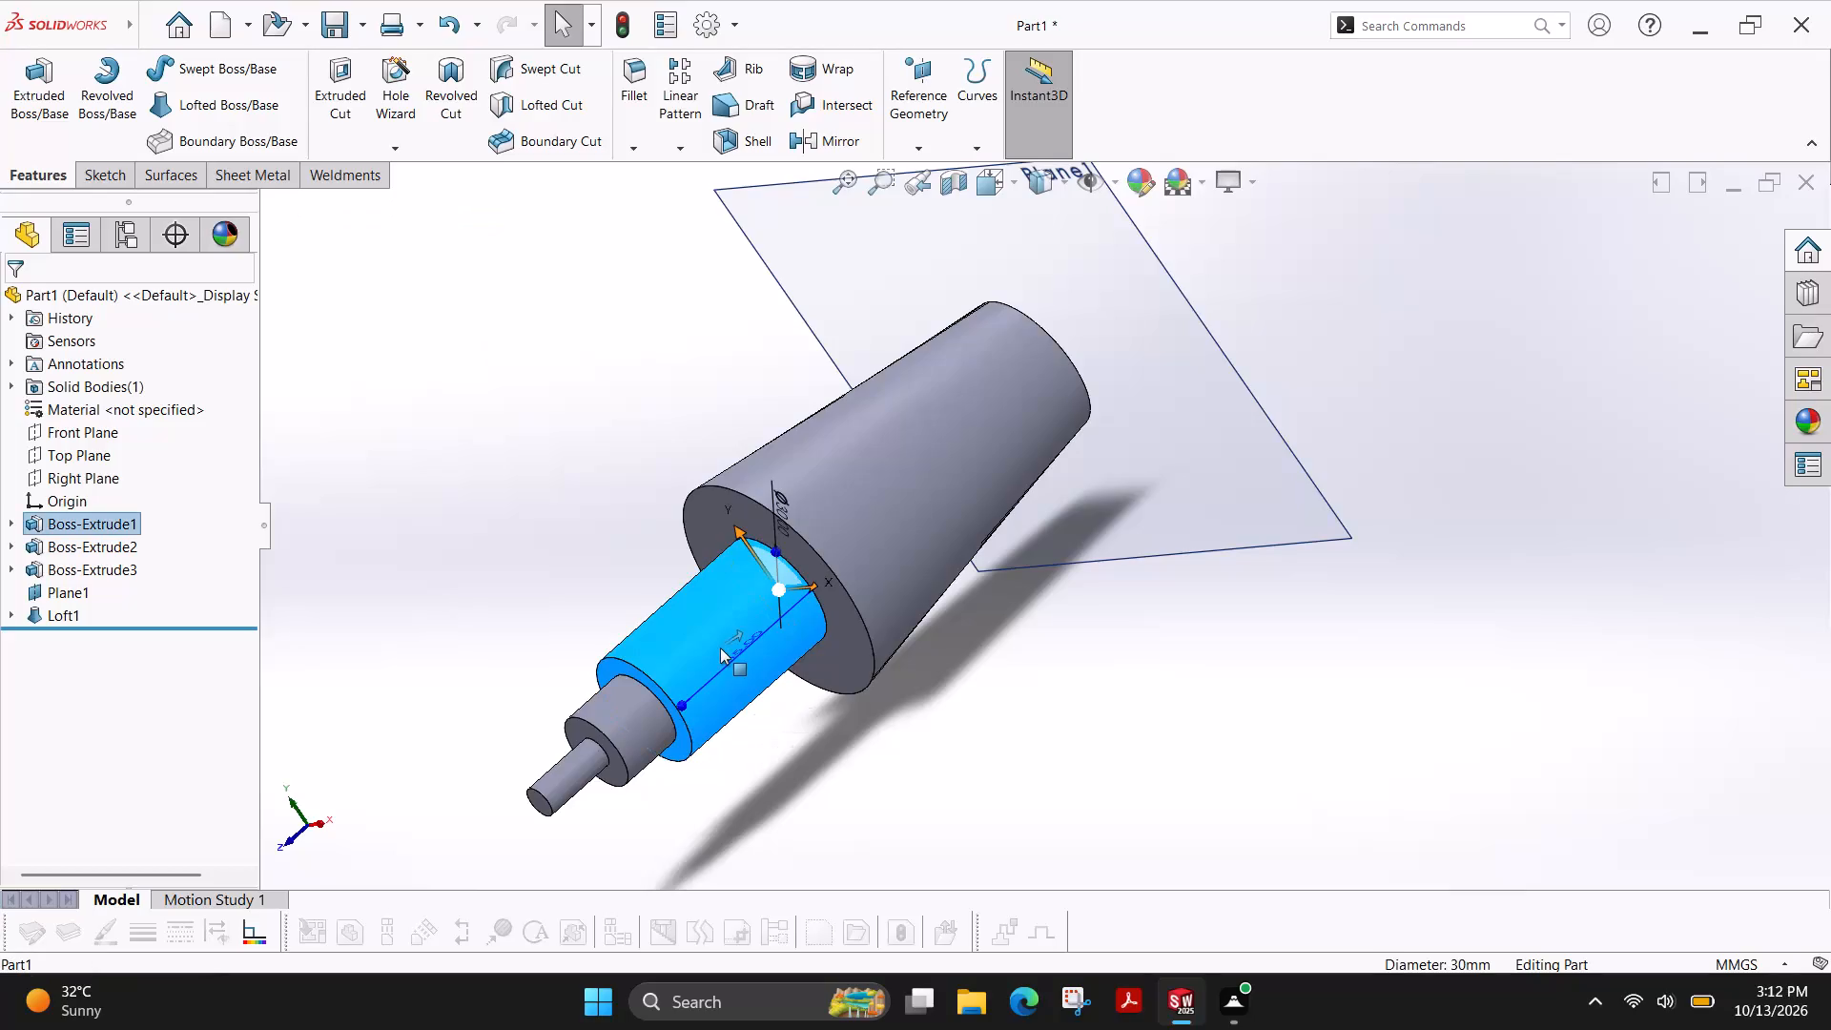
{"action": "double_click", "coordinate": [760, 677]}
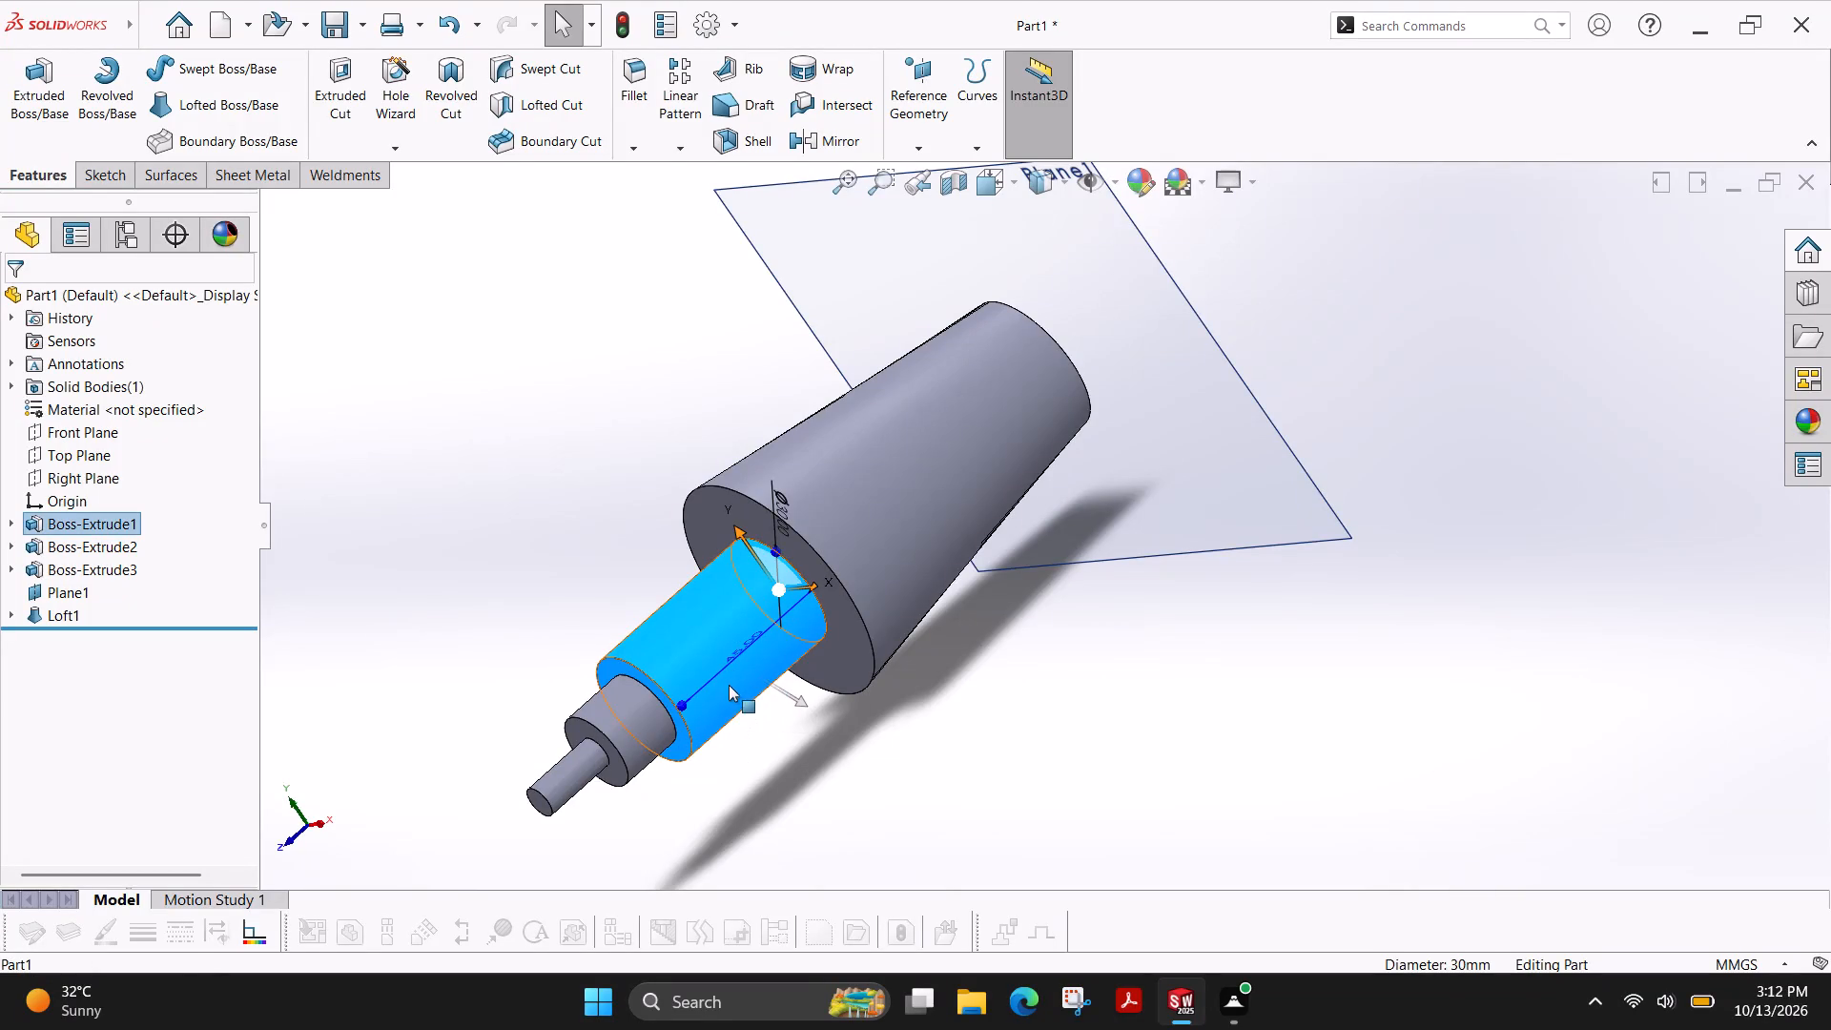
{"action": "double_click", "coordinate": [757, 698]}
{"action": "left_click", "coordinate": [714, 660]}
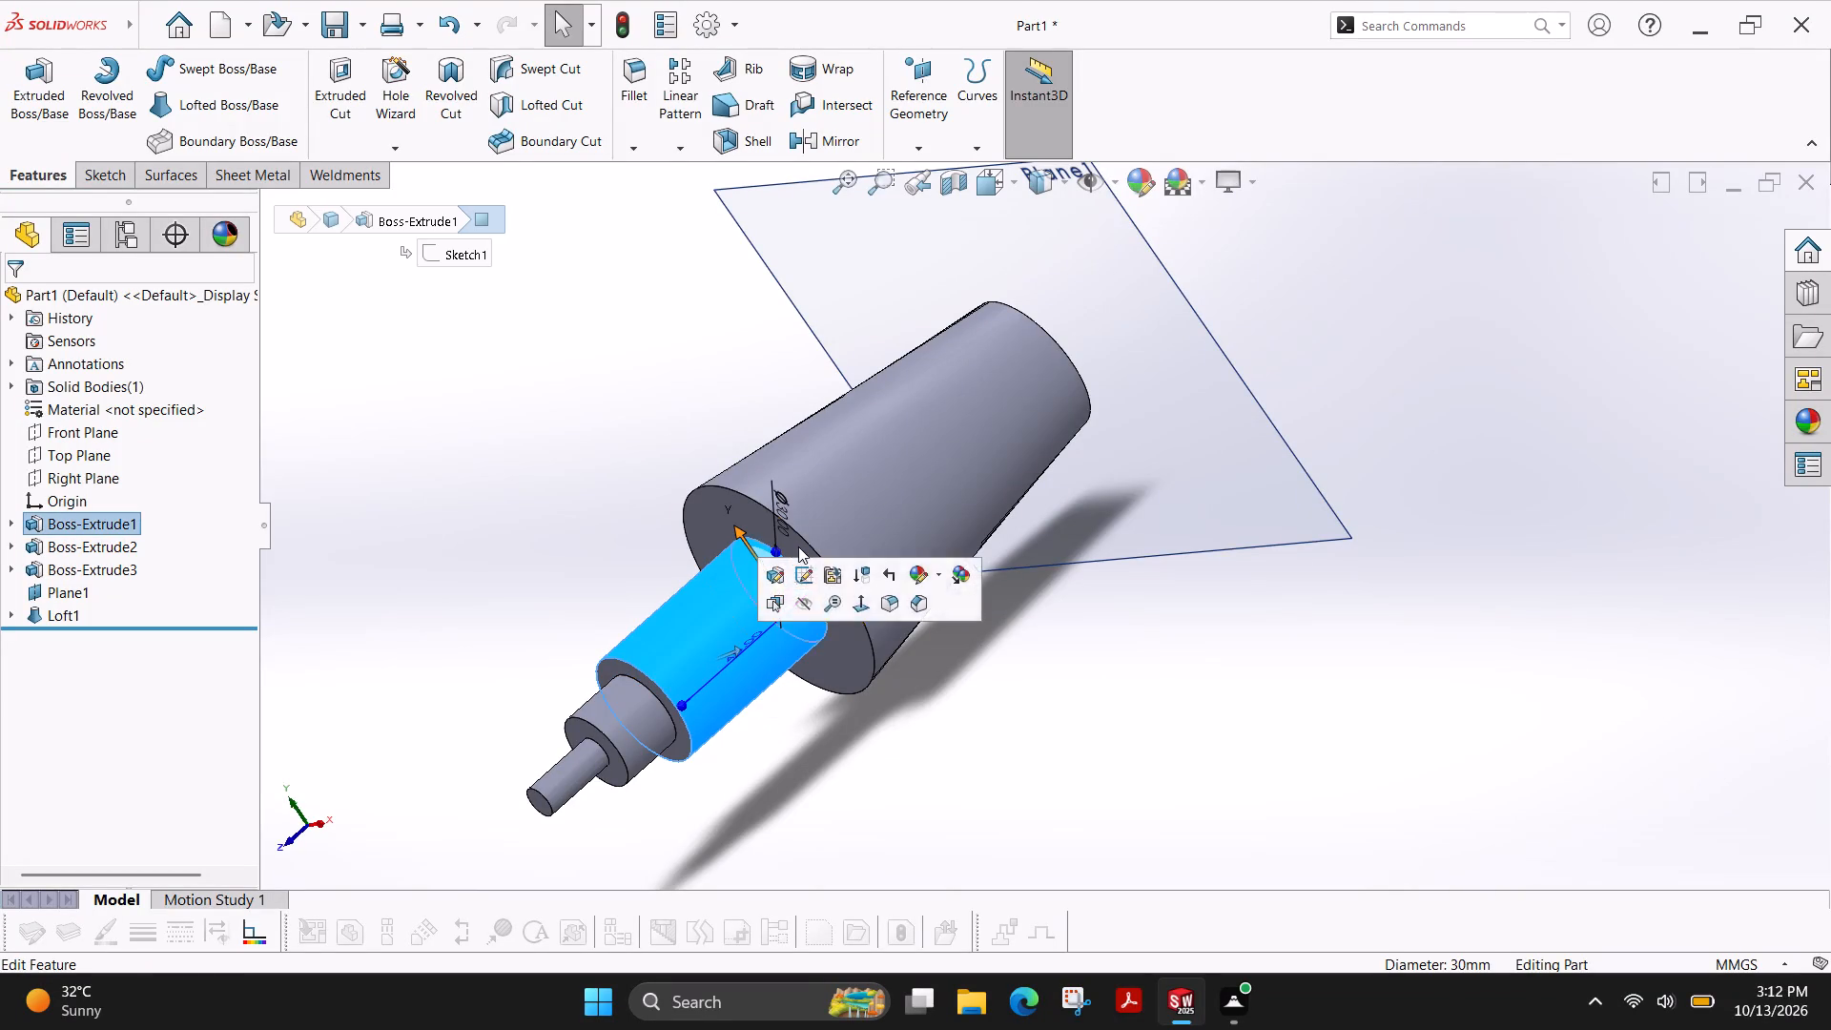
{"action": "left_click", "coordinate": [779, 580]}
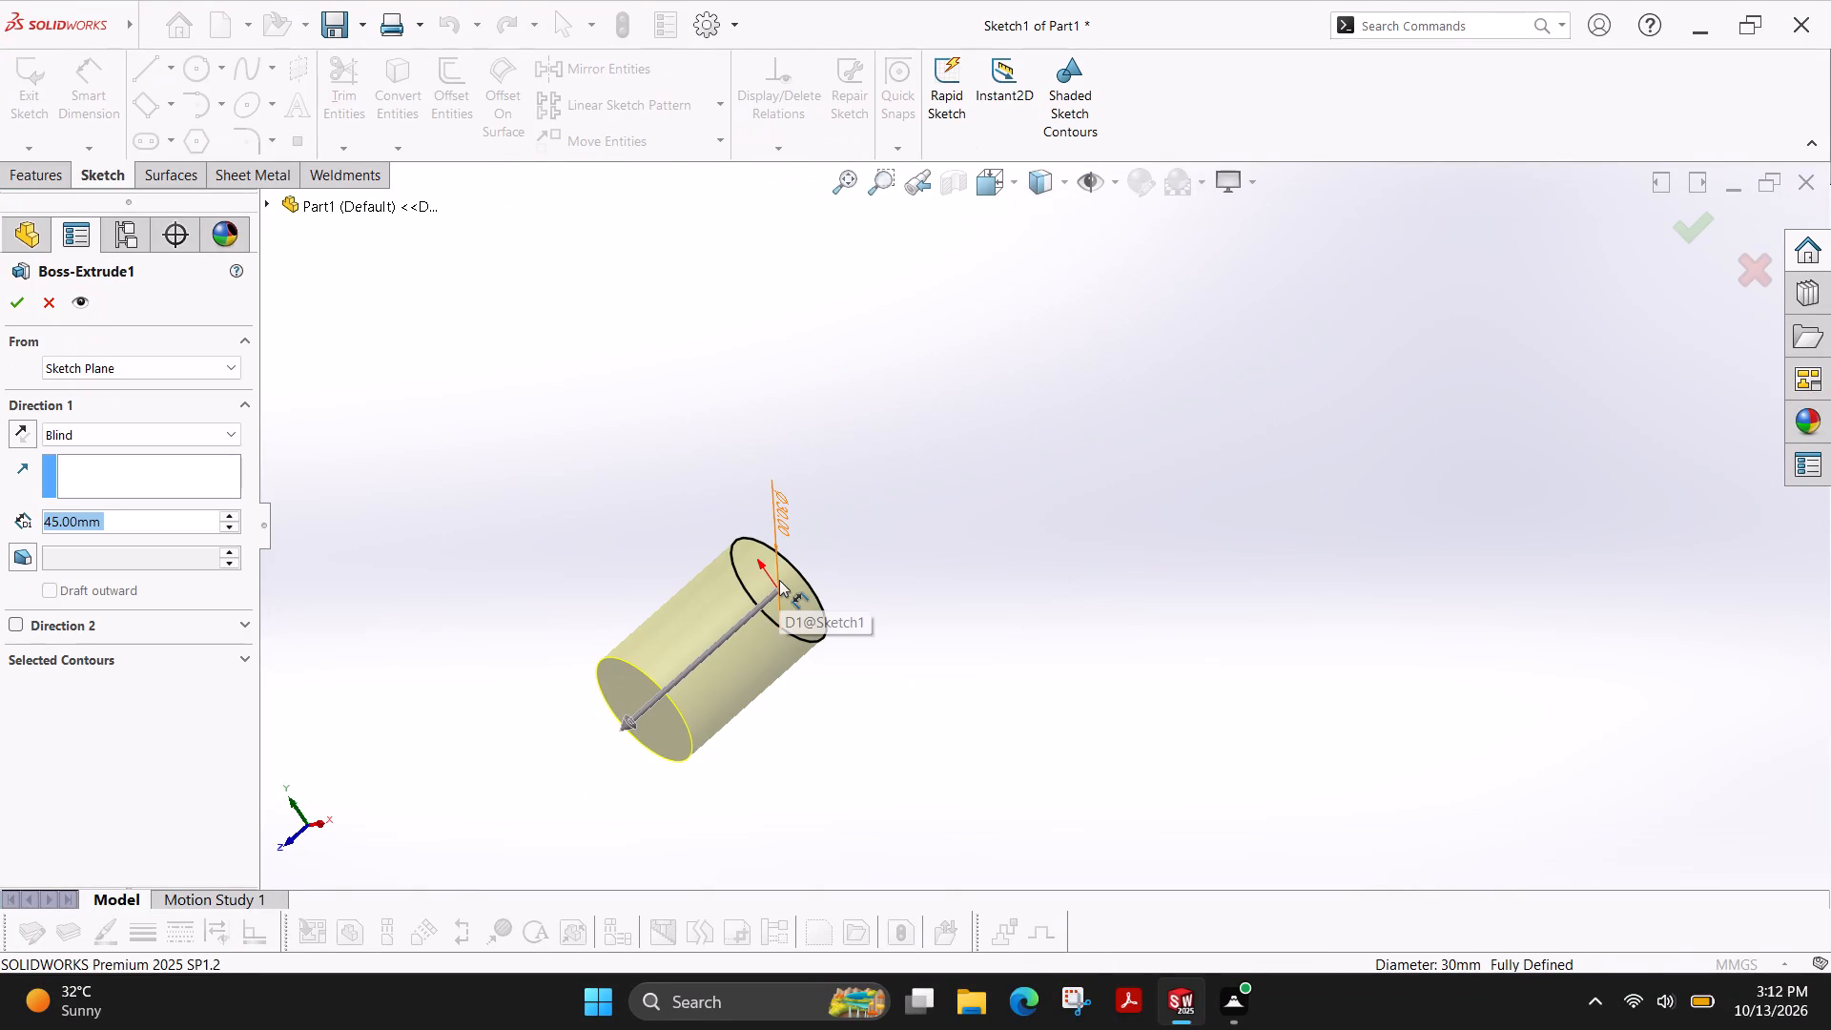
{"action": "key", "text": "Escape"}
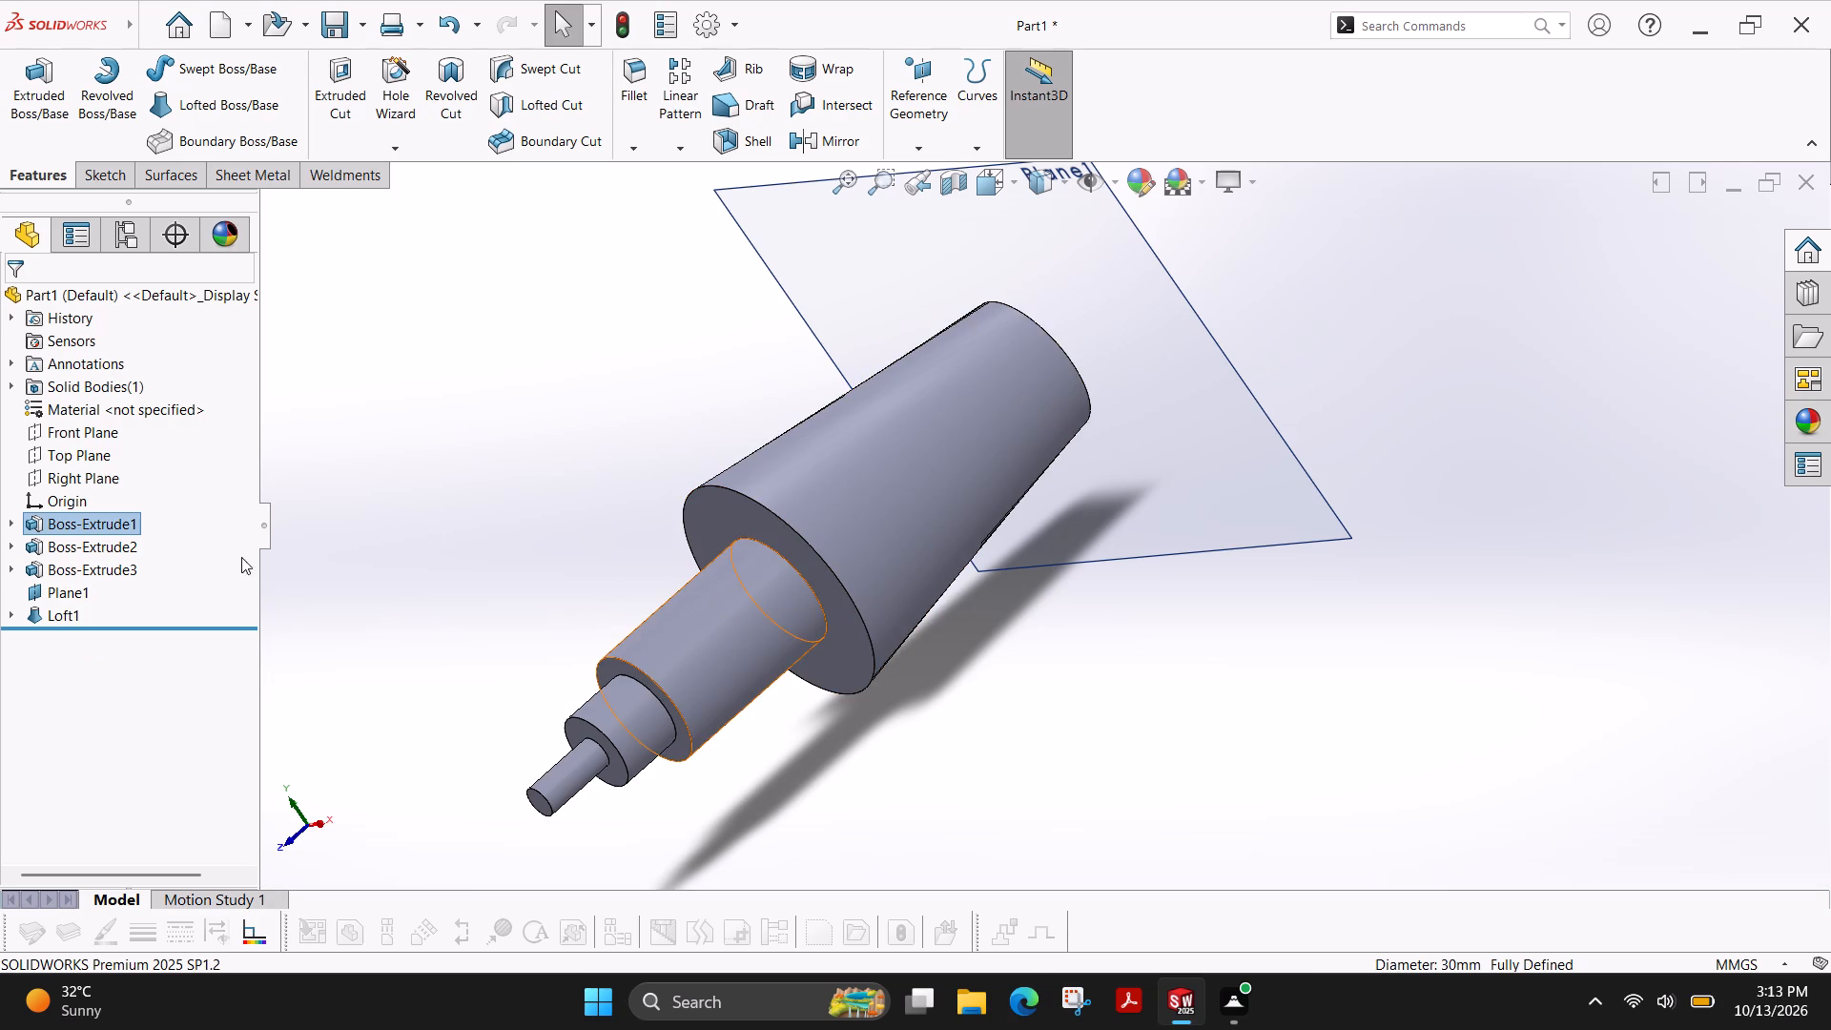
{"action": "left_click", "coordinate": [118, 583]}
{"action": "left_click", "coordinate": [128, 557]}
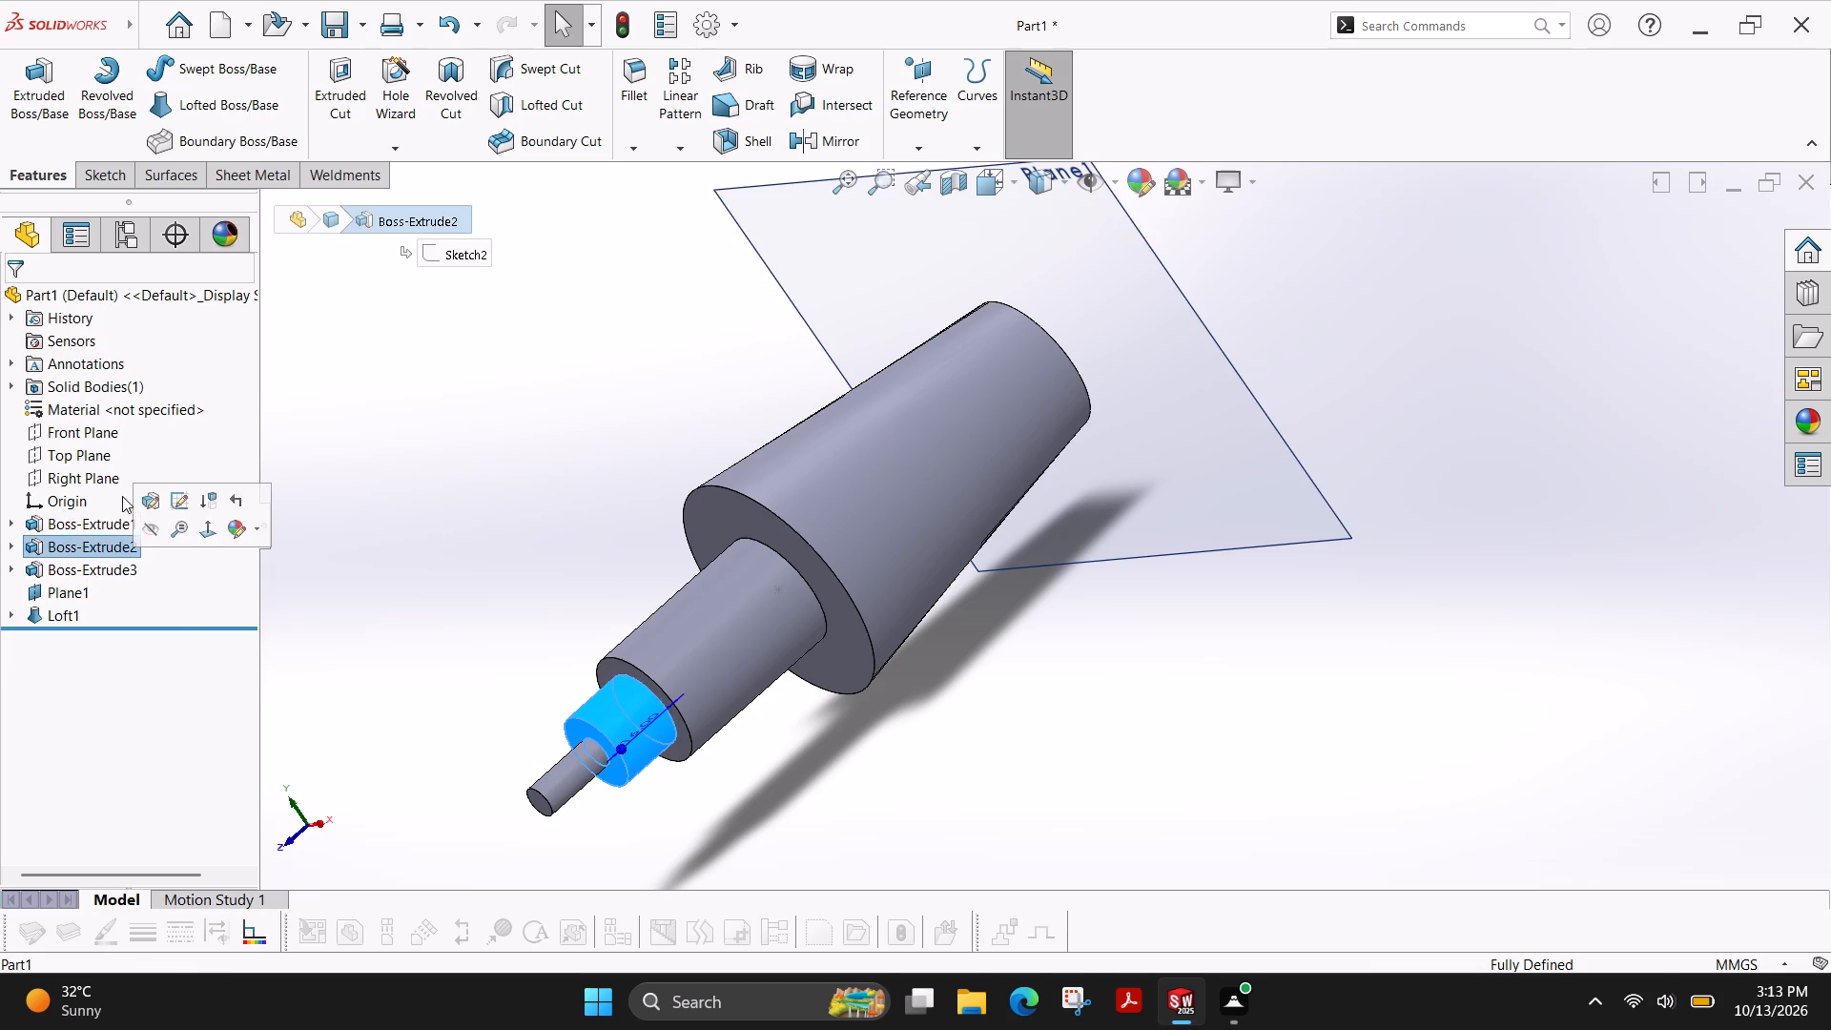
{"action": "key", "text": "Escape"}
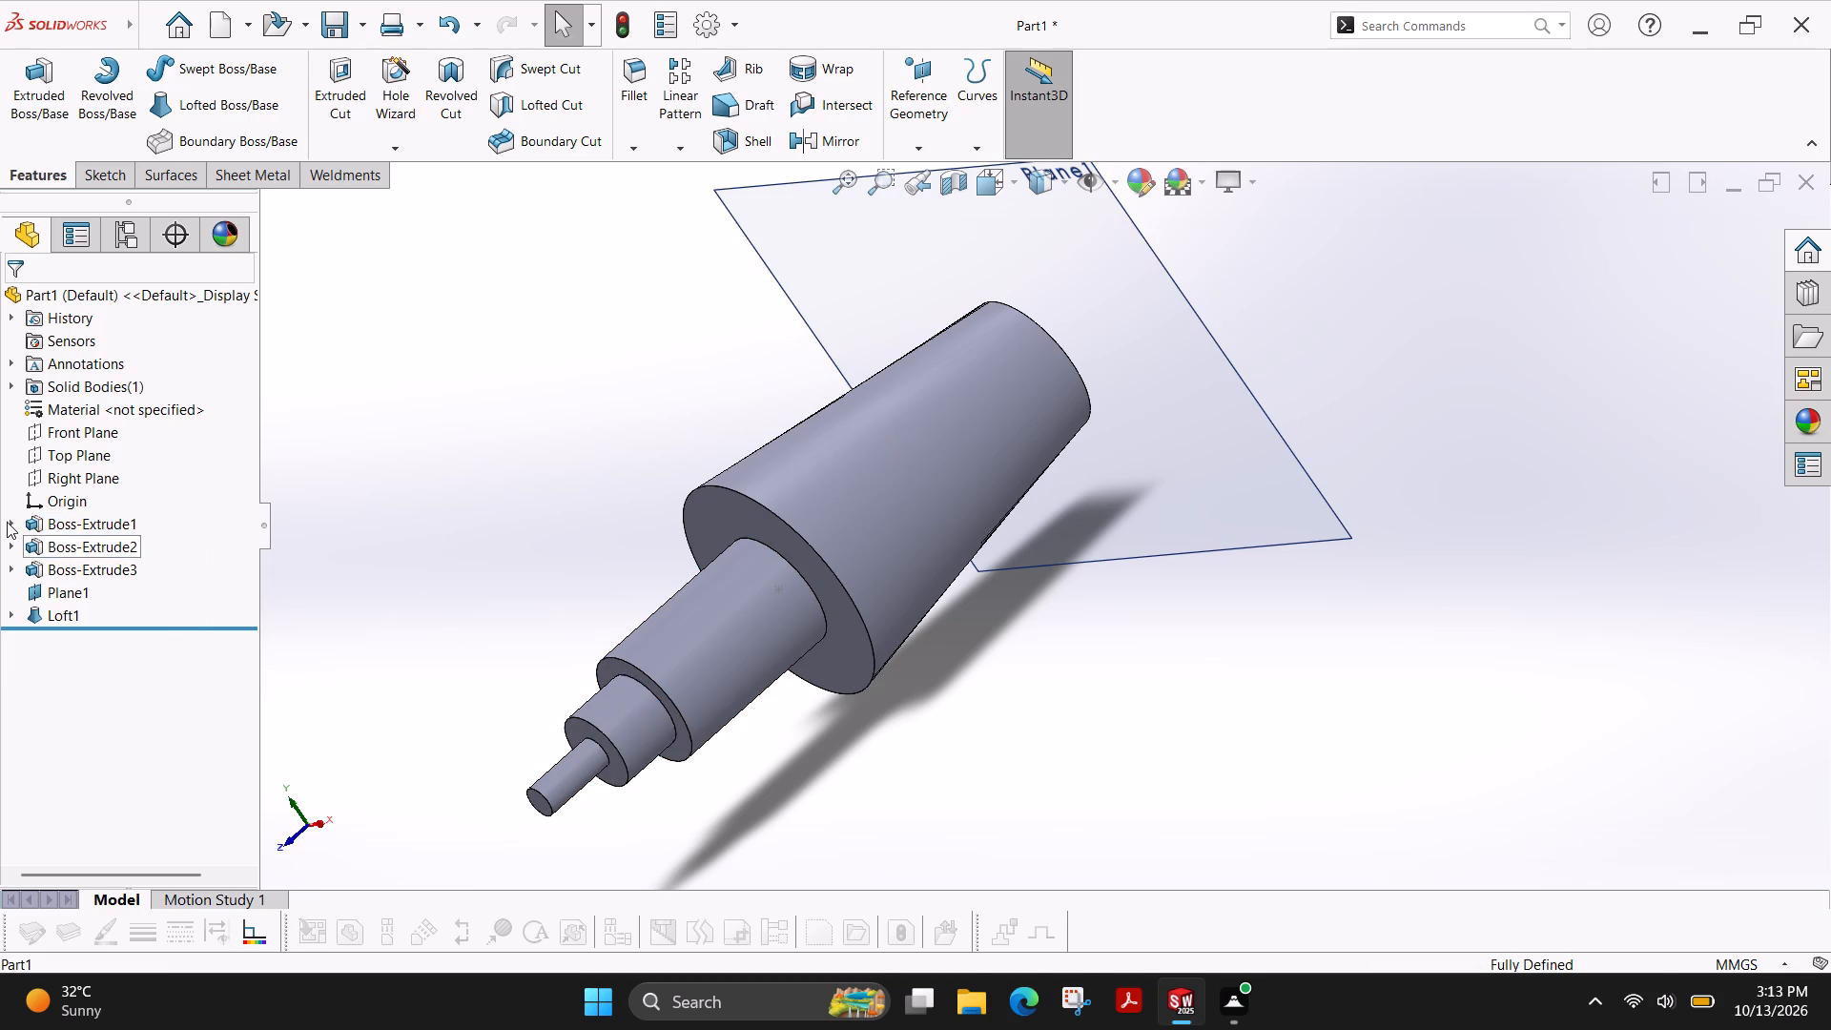
Open the loft's large end-face circle sketch, Sketch4, for editing.
{"action": "left_click", "coordinate": [8, 616]}
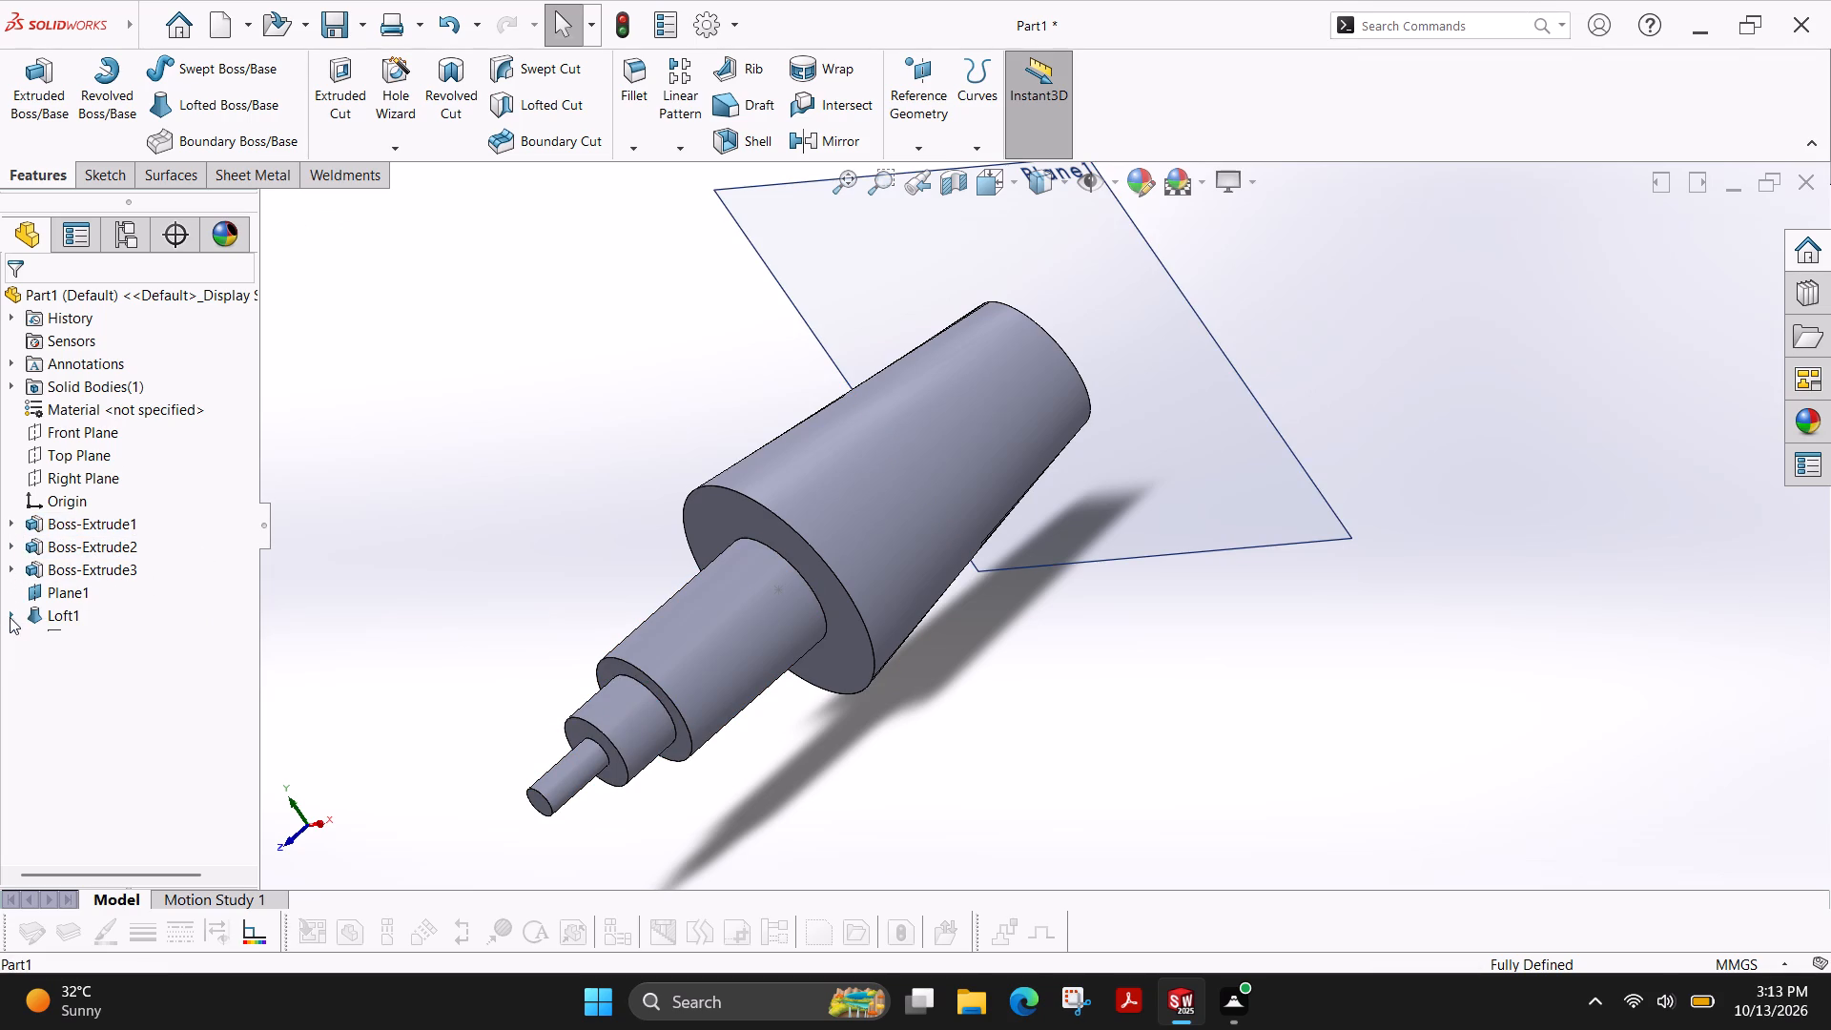
{"action": "double_click", "coordinate": [97, 639]}
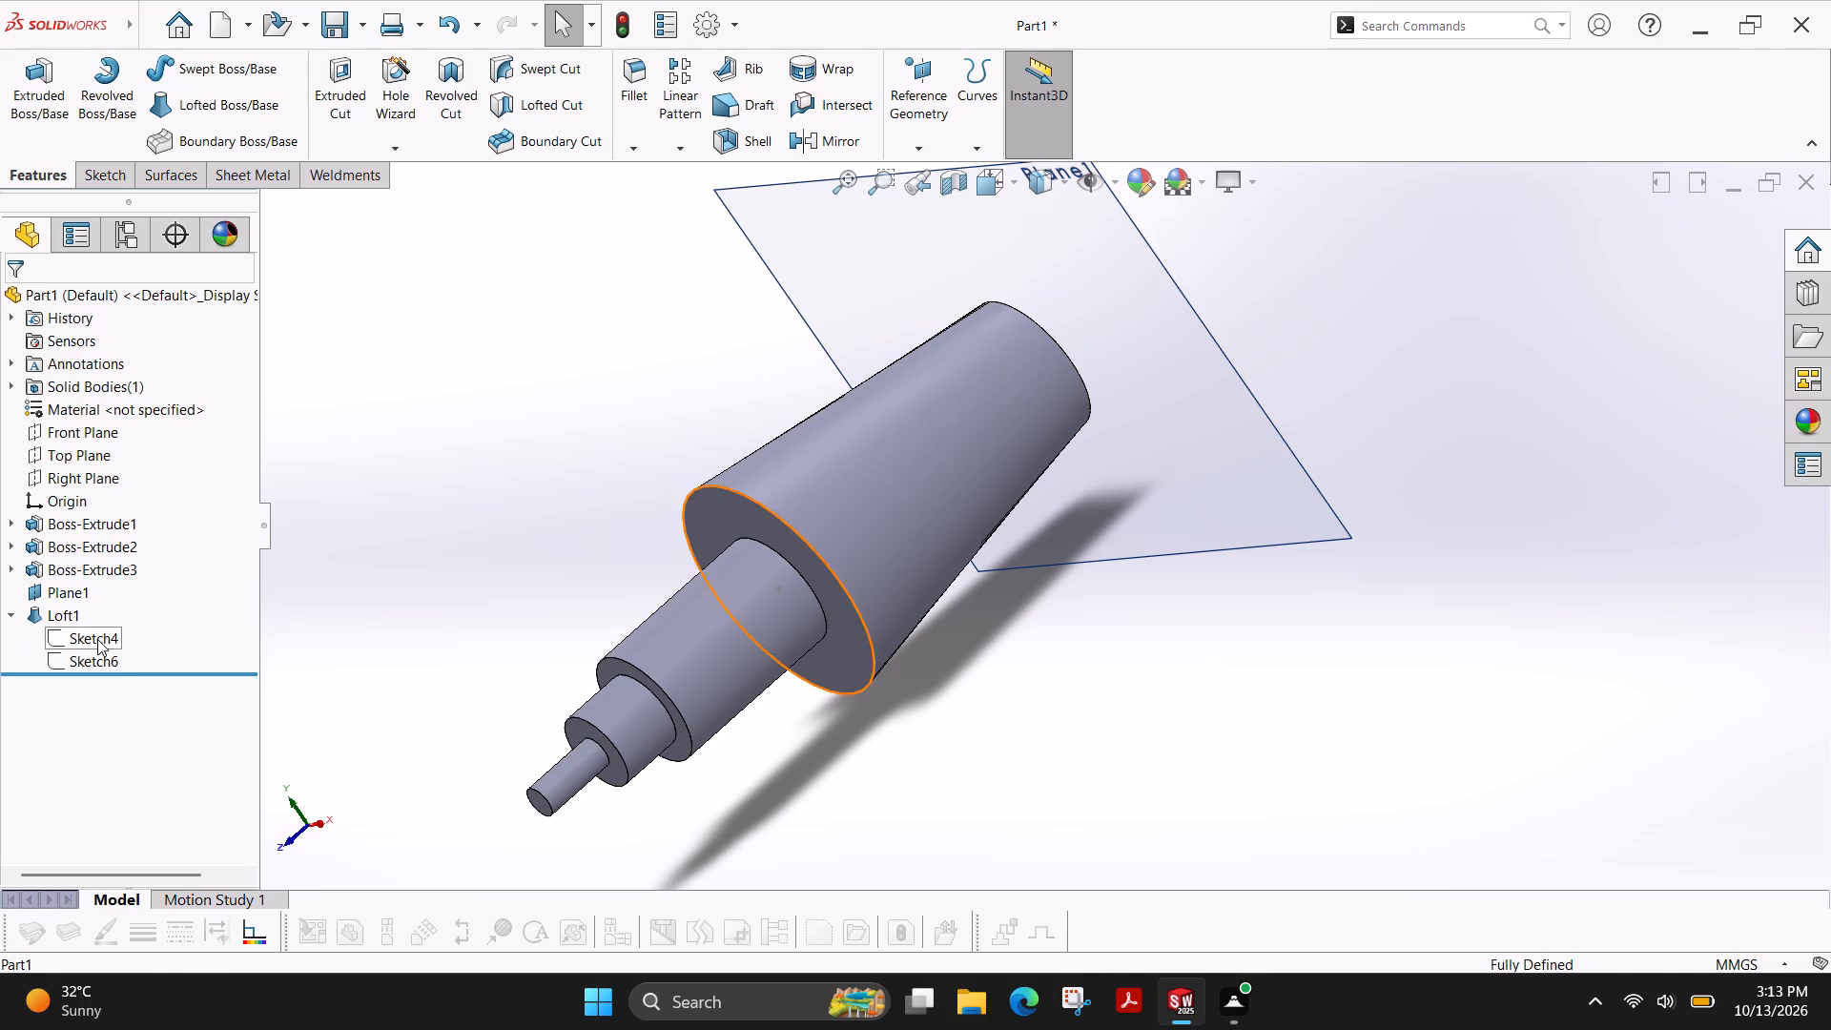
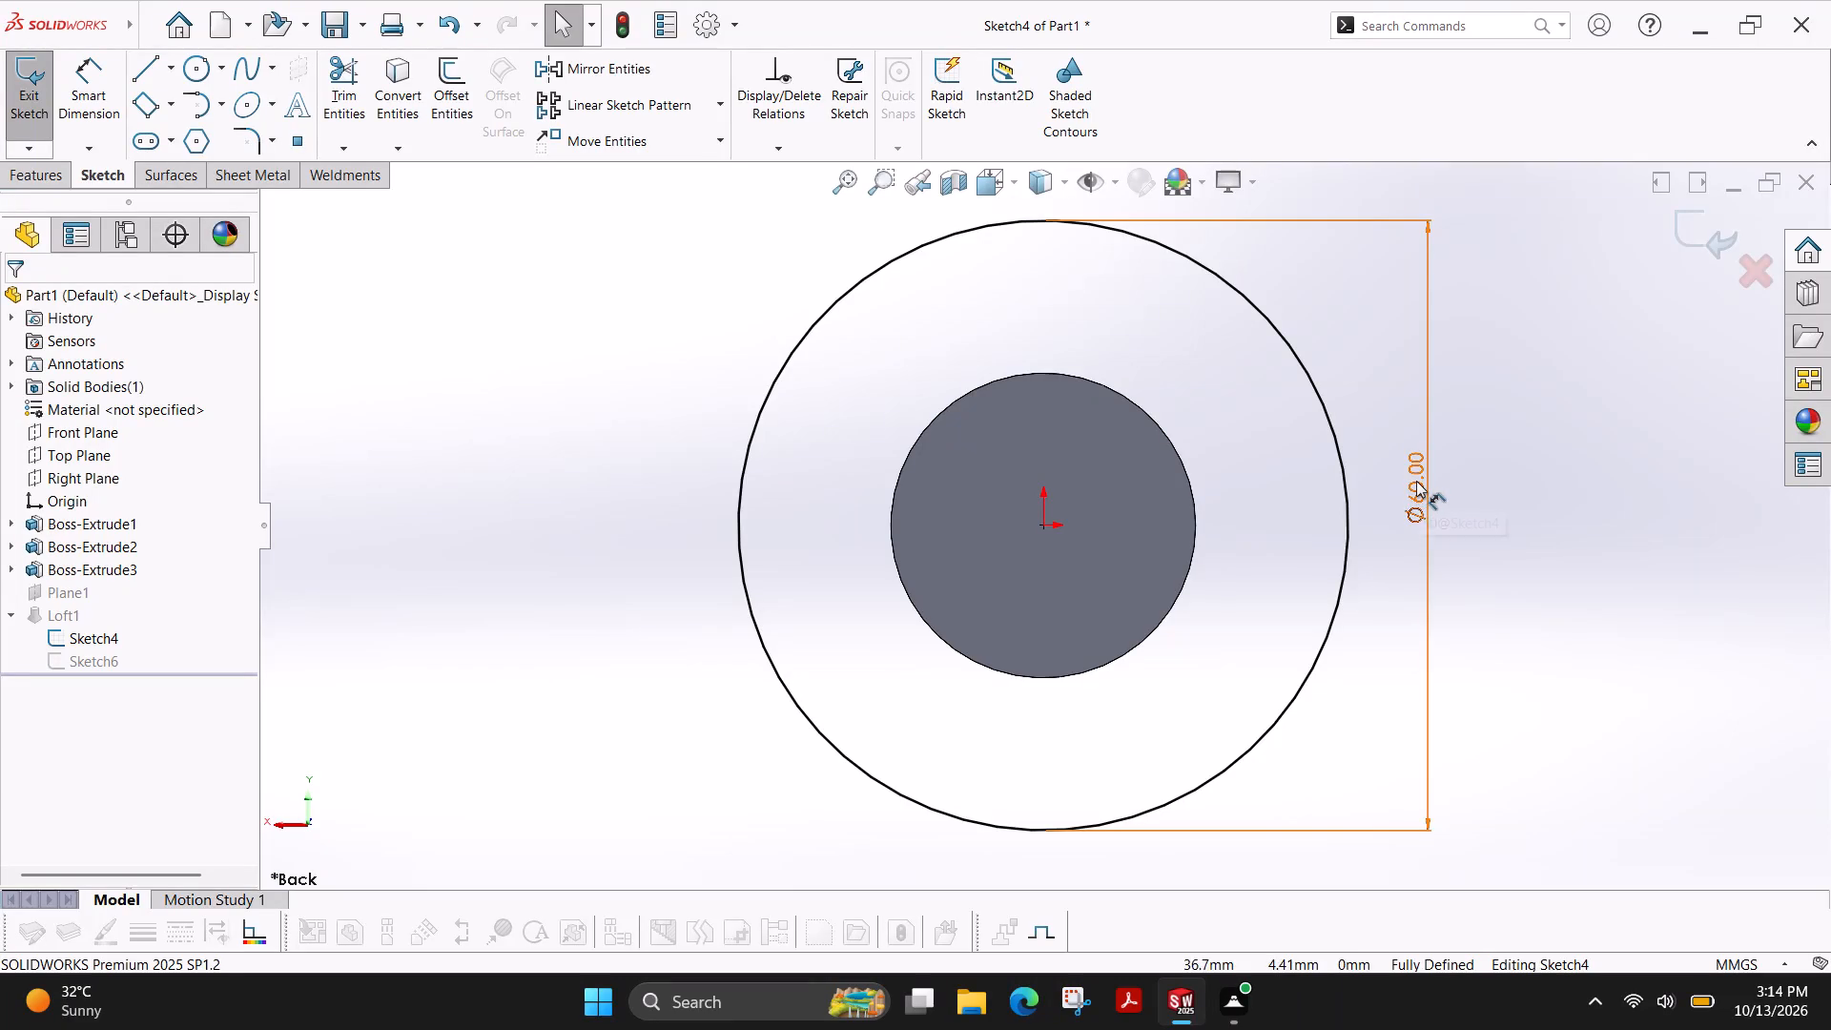
Set the diameter of the loft's larger end-face circle to 100 mm and exit the sketch.
{"action": "double_click", "coordinate": [1416, 481]}
{"action": "type", "text": "100"}
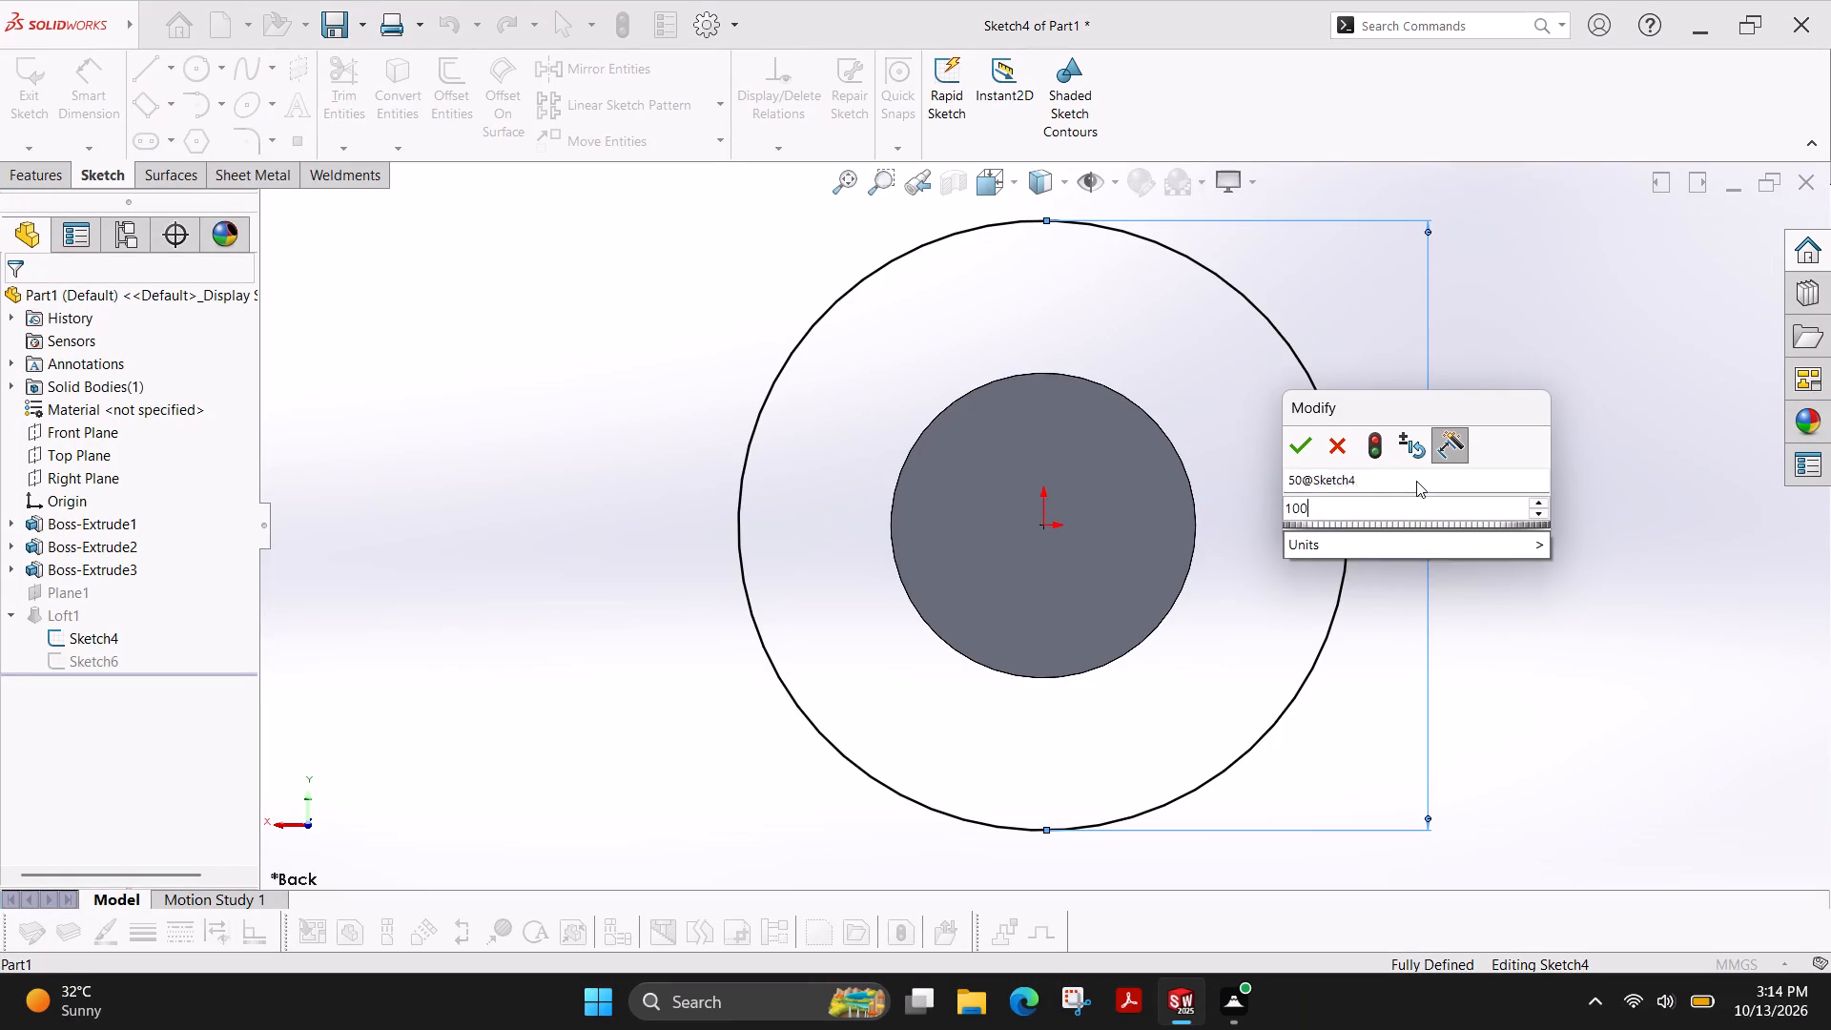
{"action": "key", "text": "Return"}
{"action": "scroll", "coordinate": [1322, 505], "scroll_direction": "up", "scroll_amount": 3}
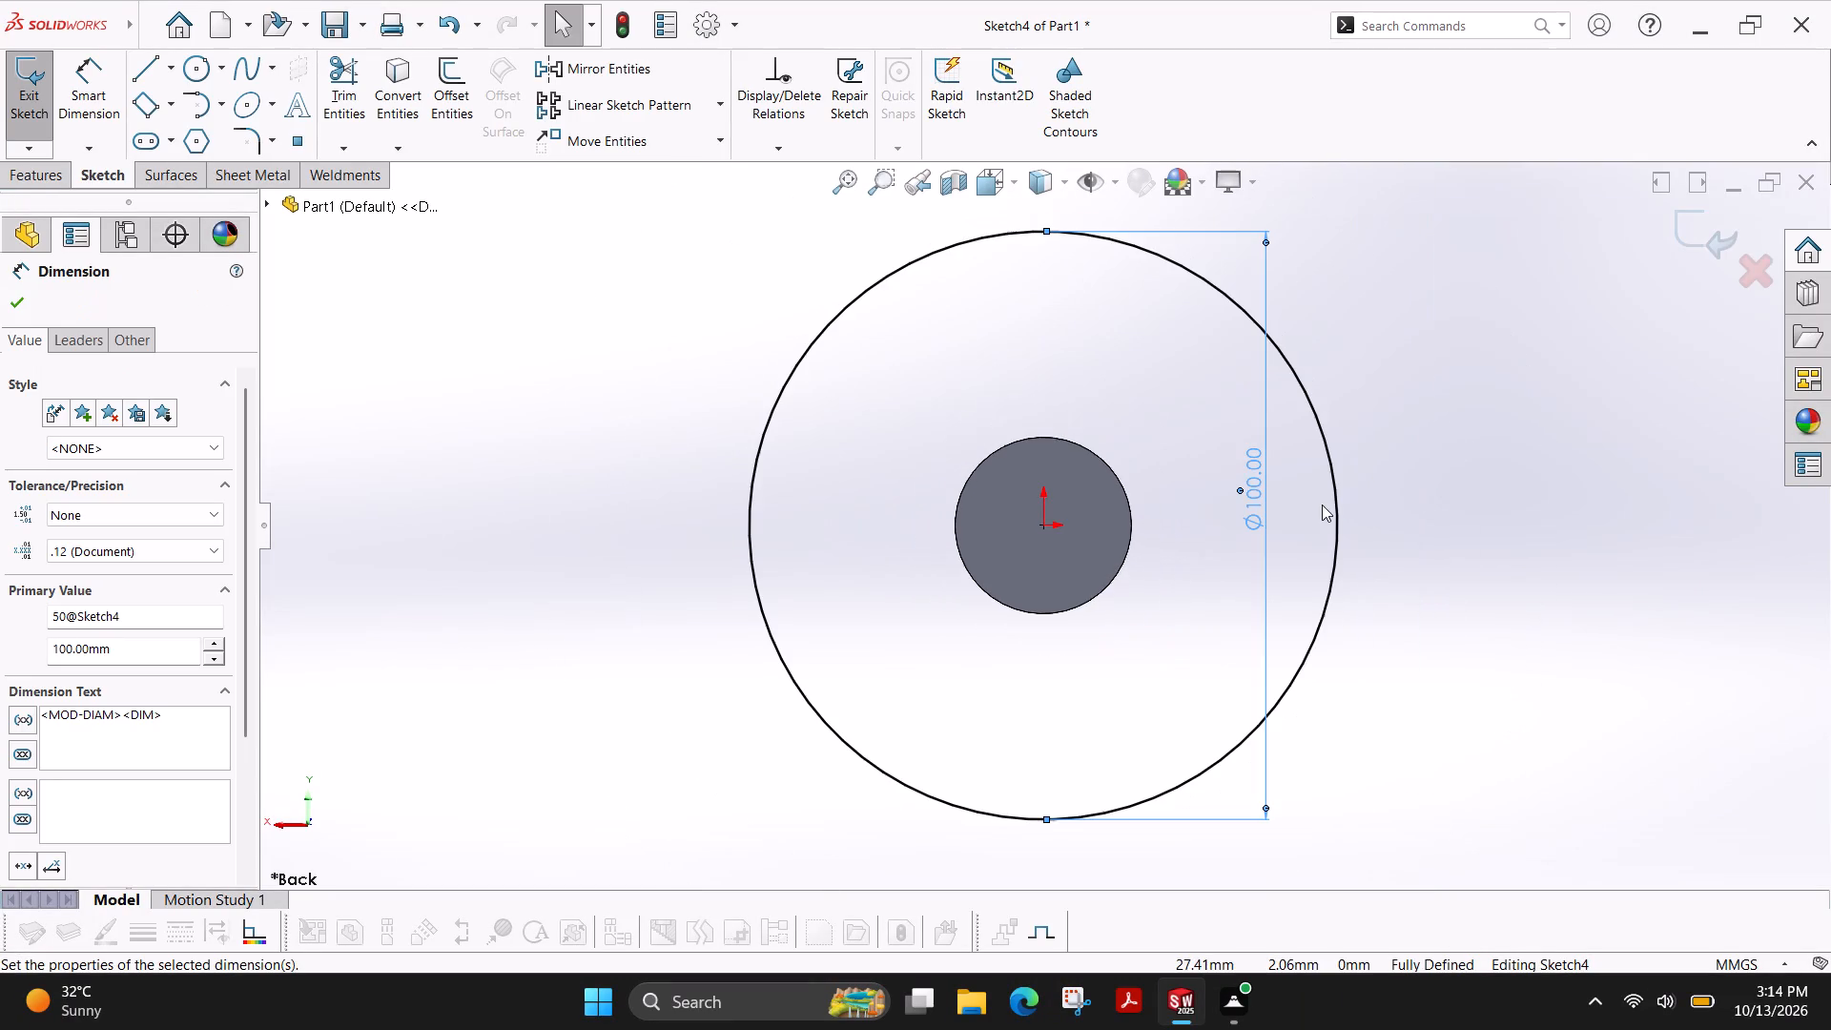
{"action": "left_click", "coordinate": [23, 306]}
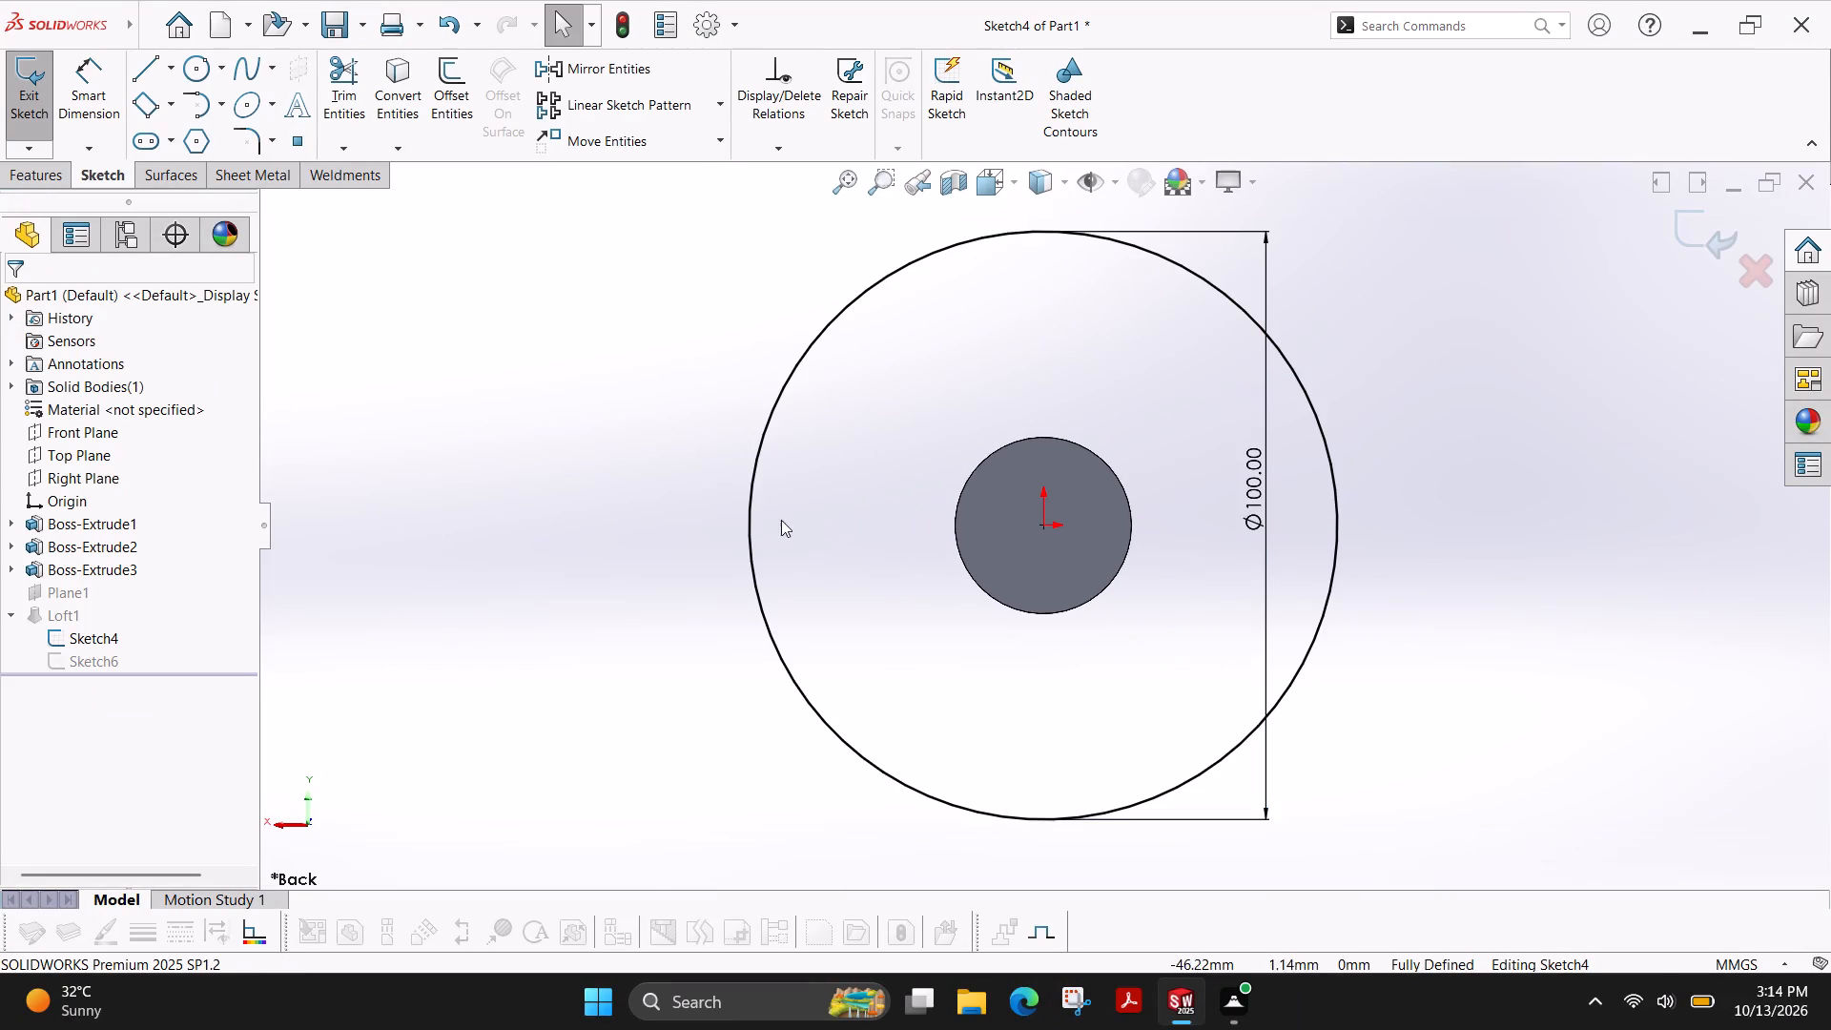
{"action": "left_click", "coordinate": [14, 113]}
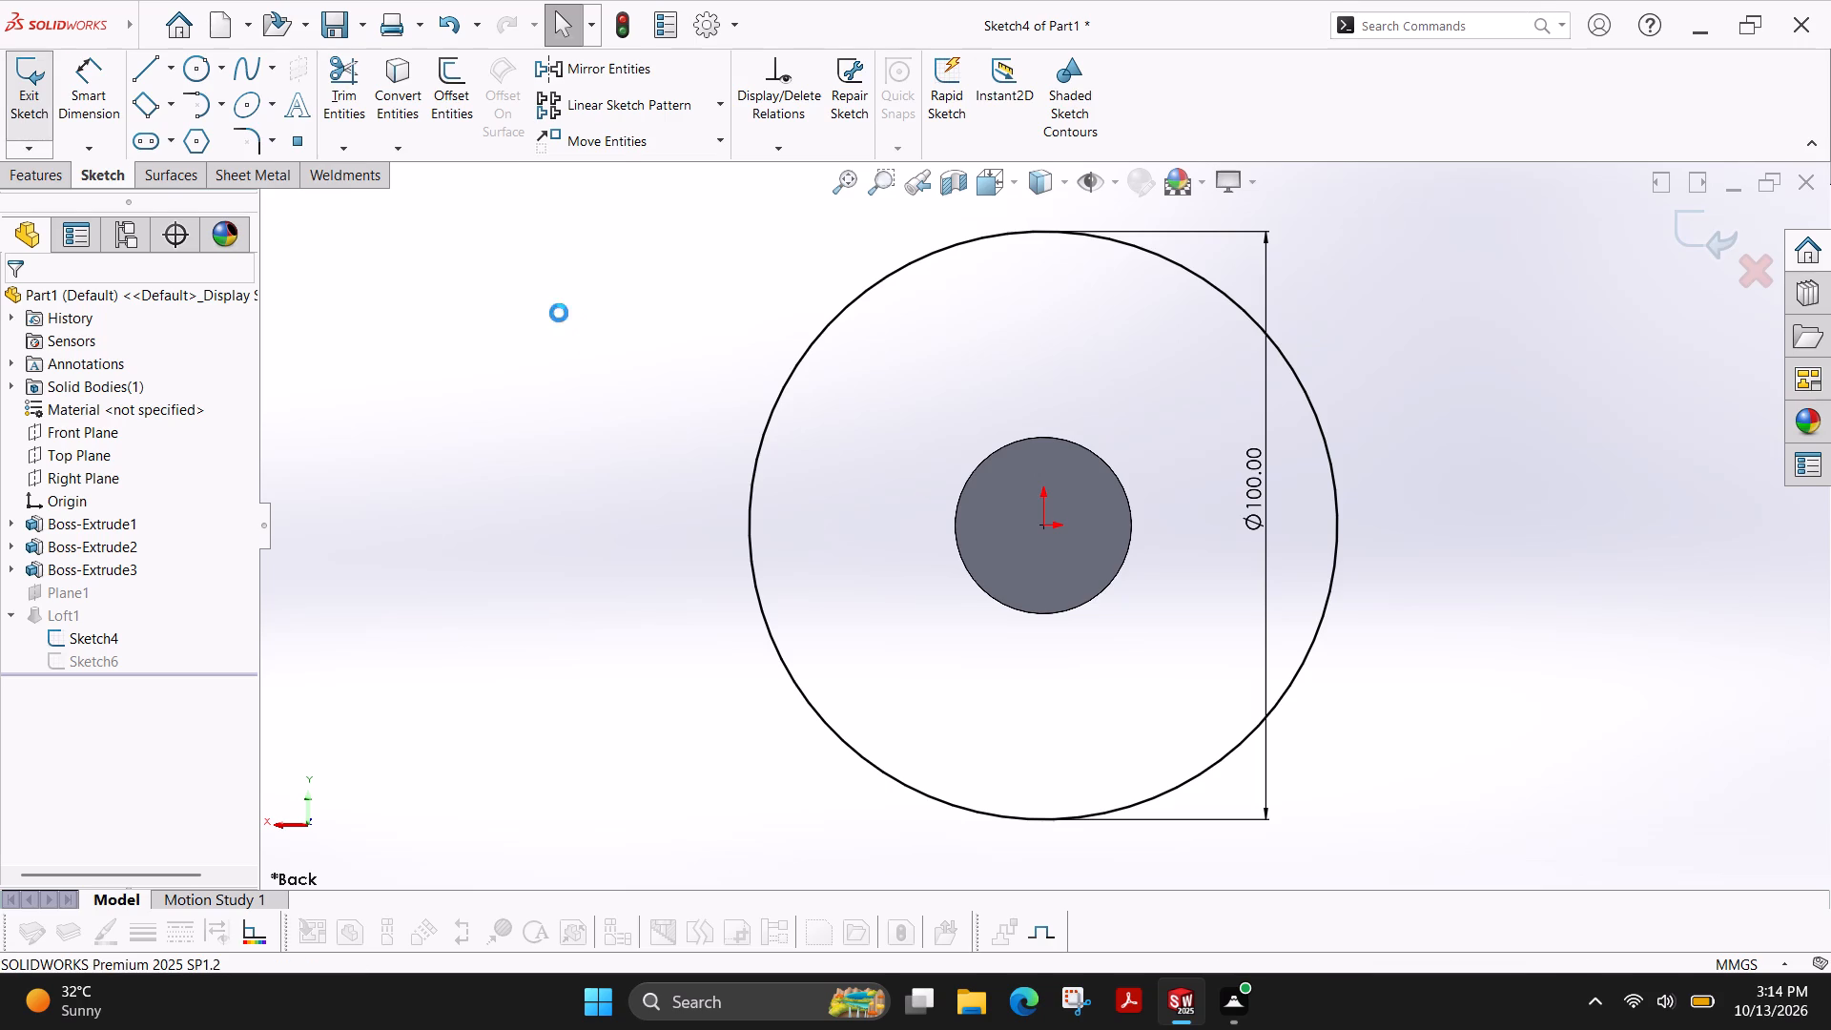
{"action": "scroll", "coordinate": [534, 451], "scroll_direction": "up", "scroll_amount": 2}
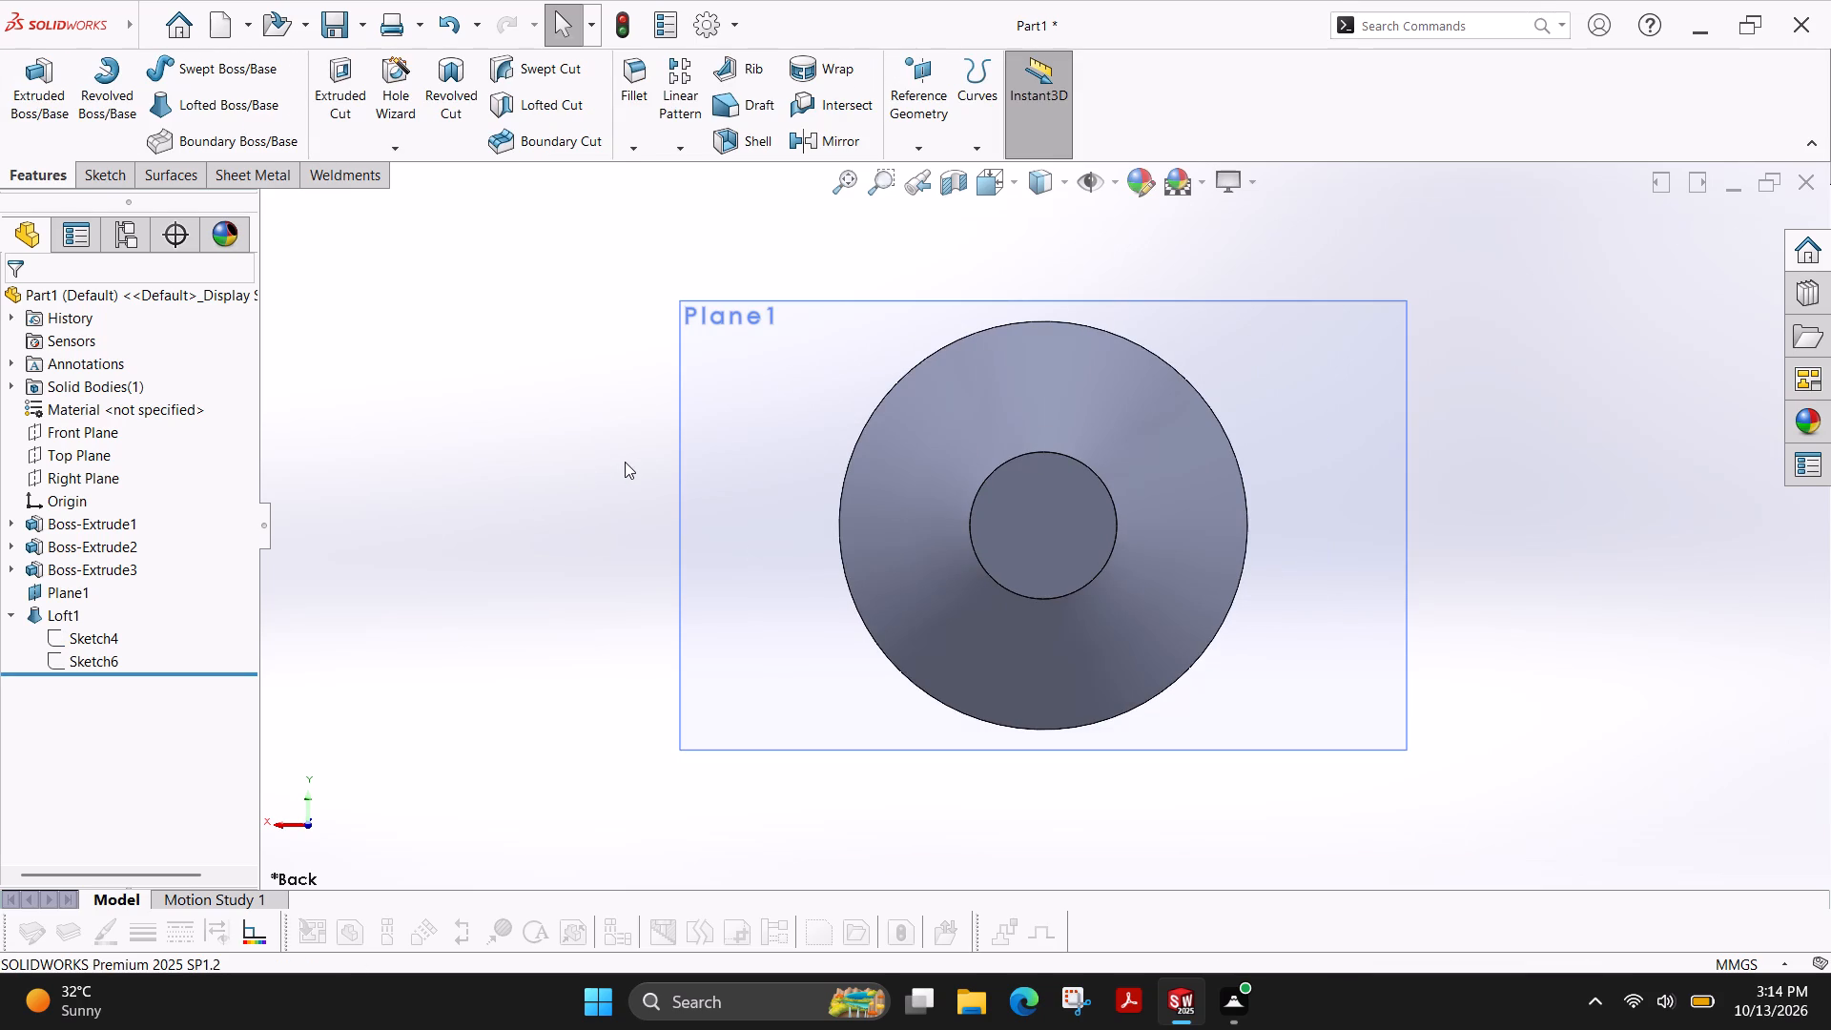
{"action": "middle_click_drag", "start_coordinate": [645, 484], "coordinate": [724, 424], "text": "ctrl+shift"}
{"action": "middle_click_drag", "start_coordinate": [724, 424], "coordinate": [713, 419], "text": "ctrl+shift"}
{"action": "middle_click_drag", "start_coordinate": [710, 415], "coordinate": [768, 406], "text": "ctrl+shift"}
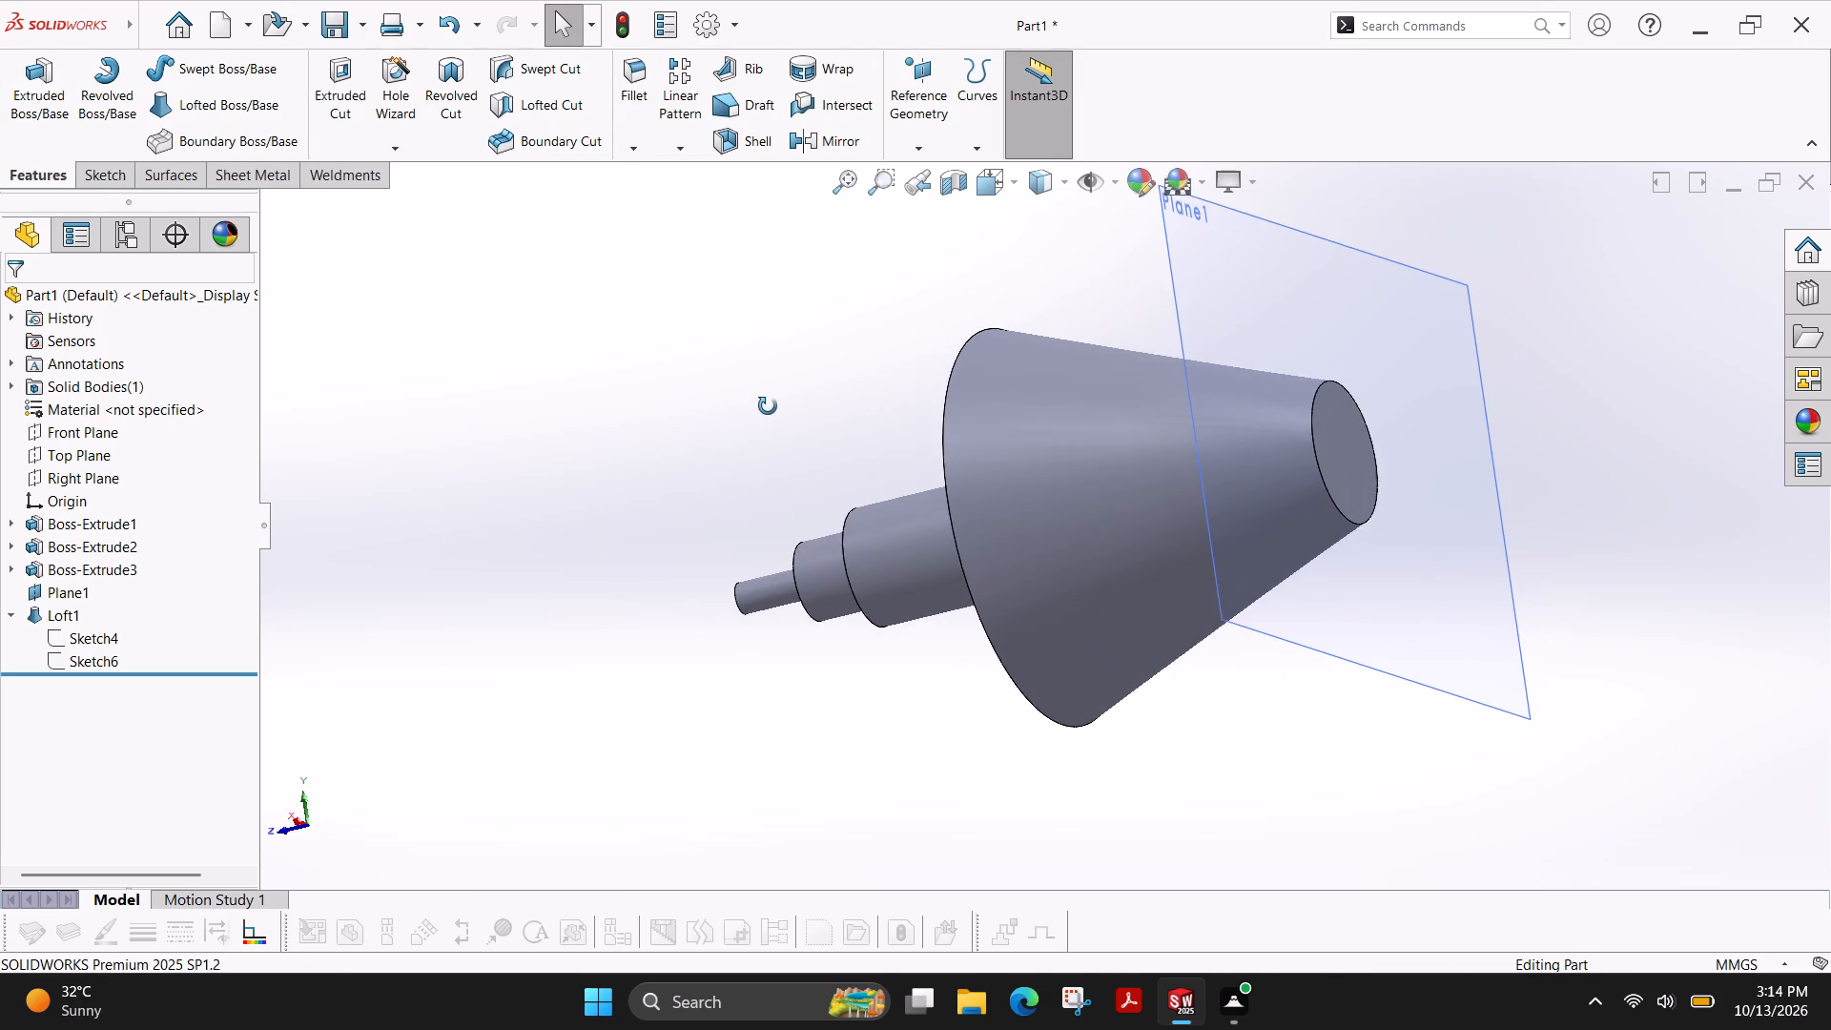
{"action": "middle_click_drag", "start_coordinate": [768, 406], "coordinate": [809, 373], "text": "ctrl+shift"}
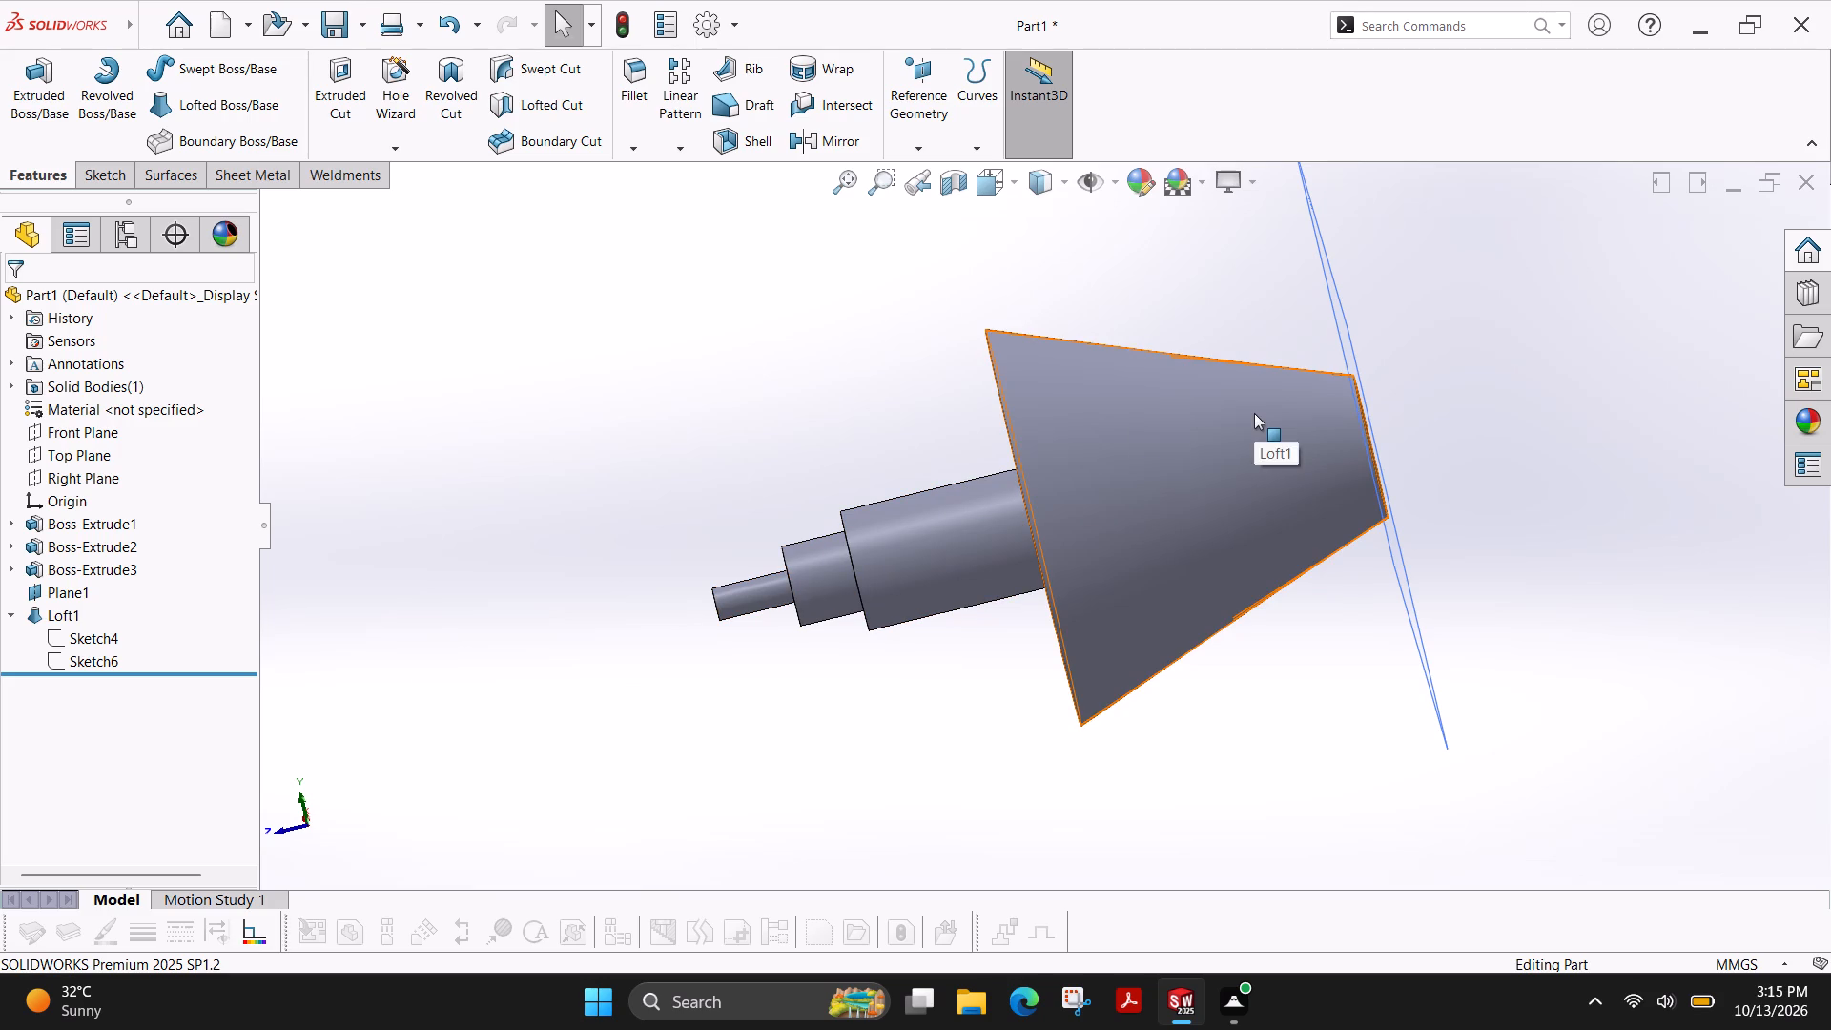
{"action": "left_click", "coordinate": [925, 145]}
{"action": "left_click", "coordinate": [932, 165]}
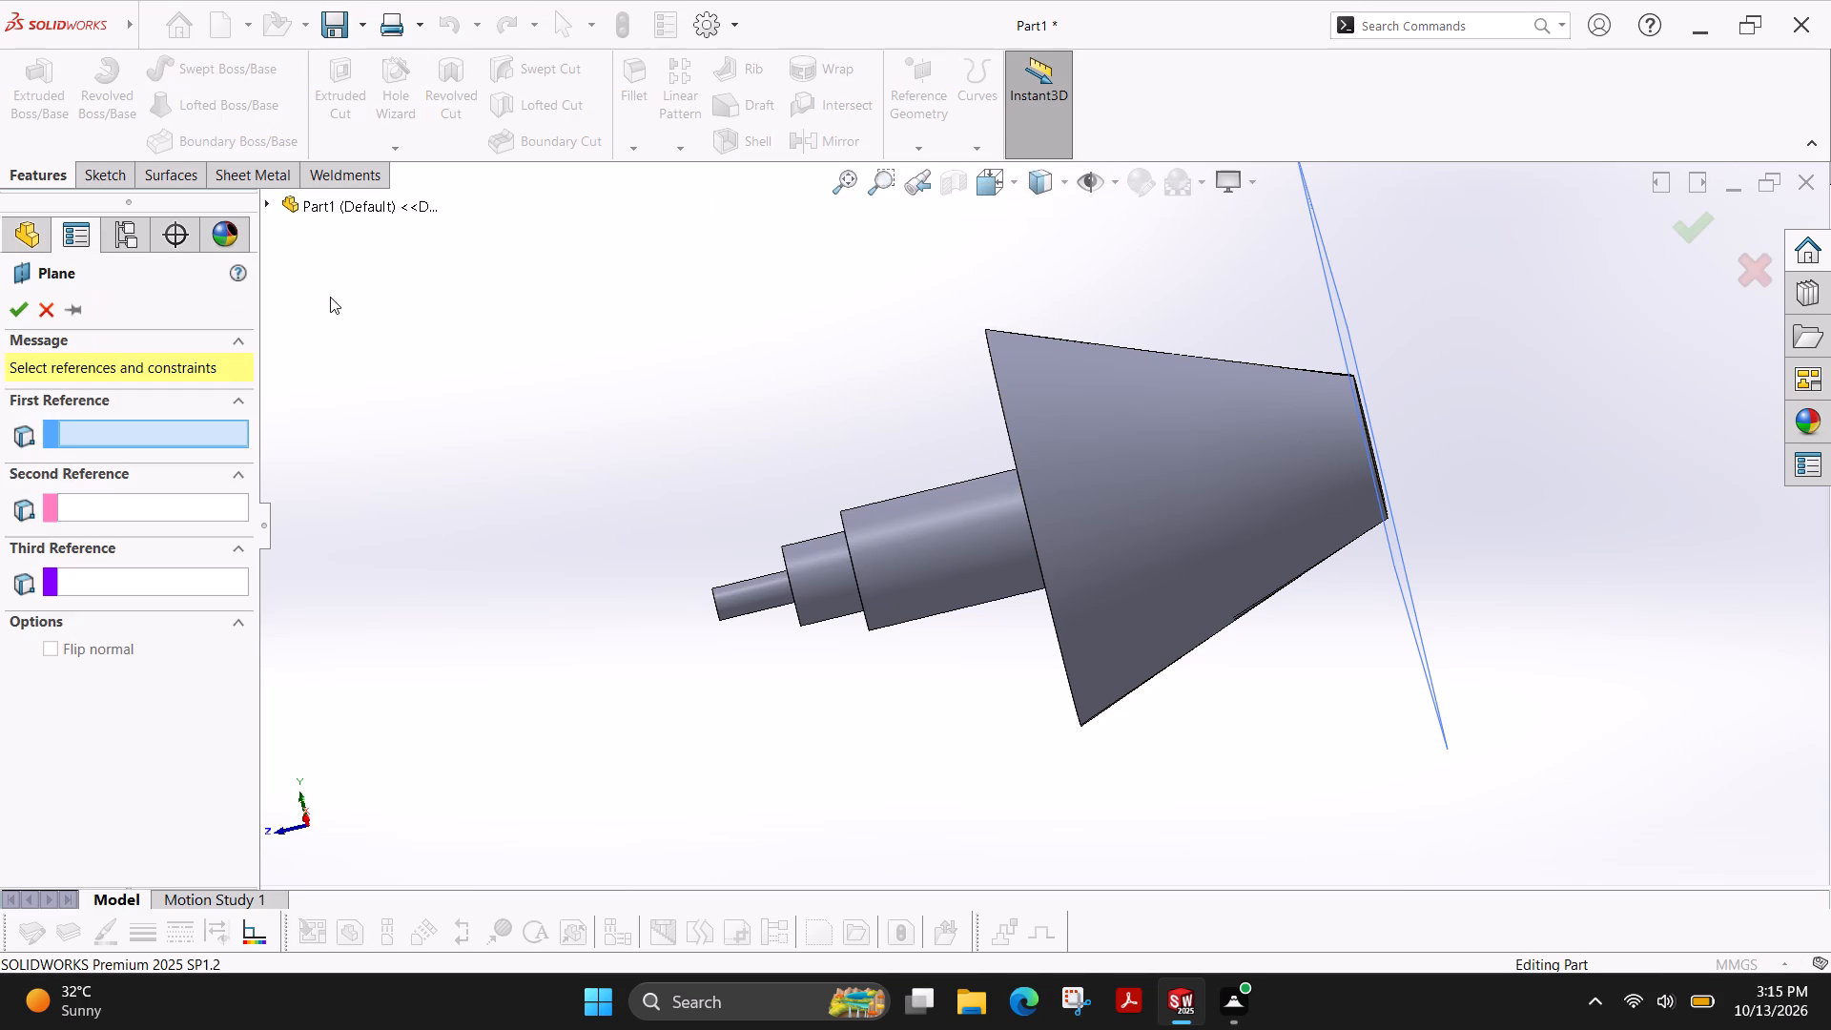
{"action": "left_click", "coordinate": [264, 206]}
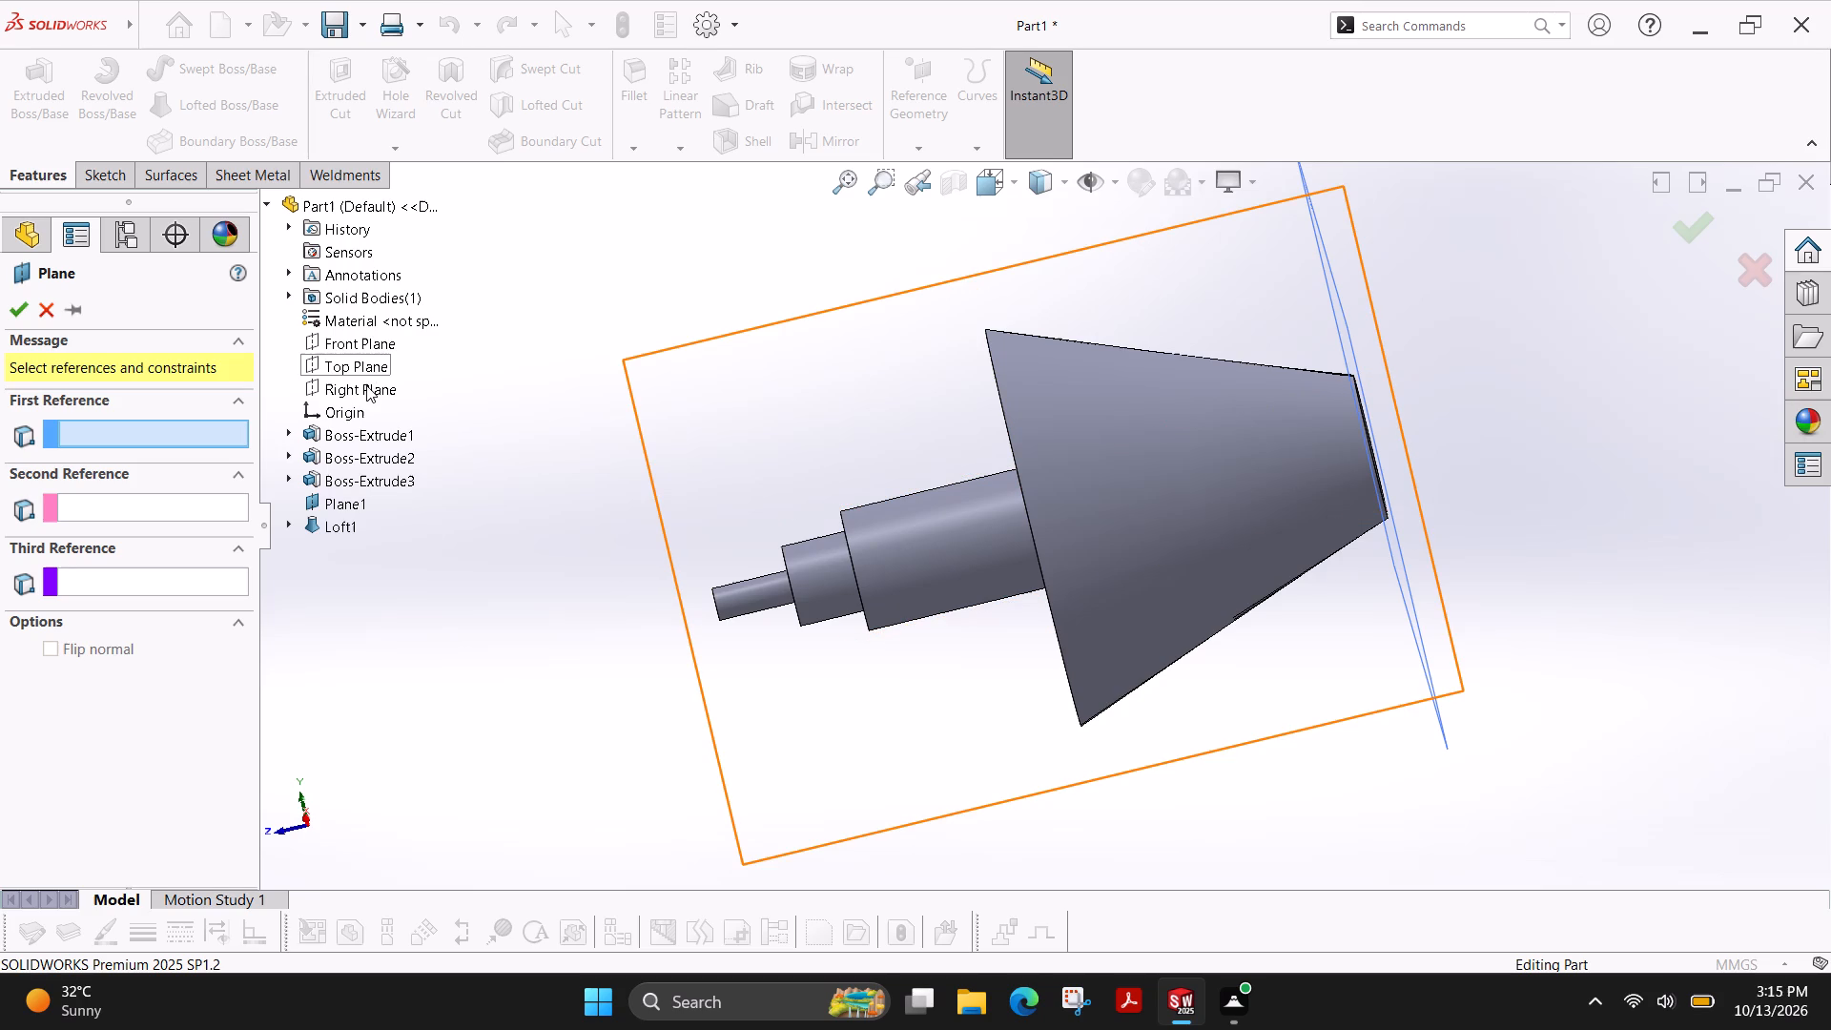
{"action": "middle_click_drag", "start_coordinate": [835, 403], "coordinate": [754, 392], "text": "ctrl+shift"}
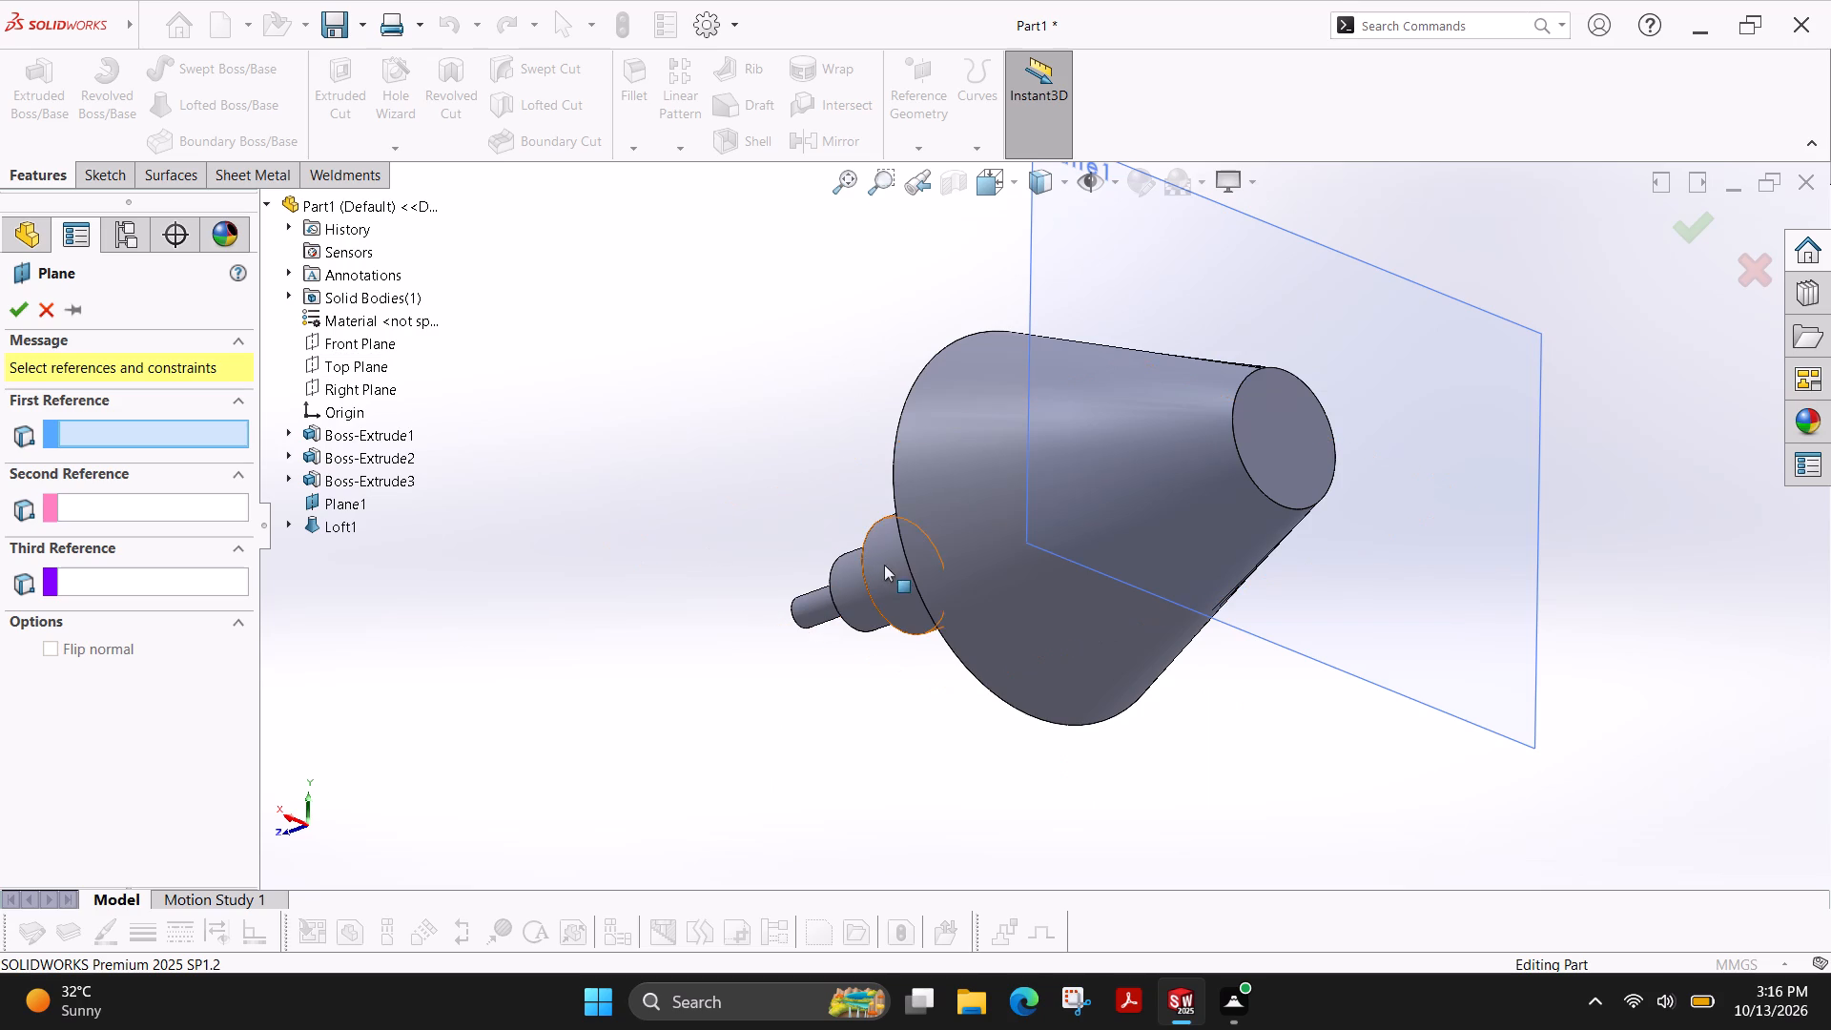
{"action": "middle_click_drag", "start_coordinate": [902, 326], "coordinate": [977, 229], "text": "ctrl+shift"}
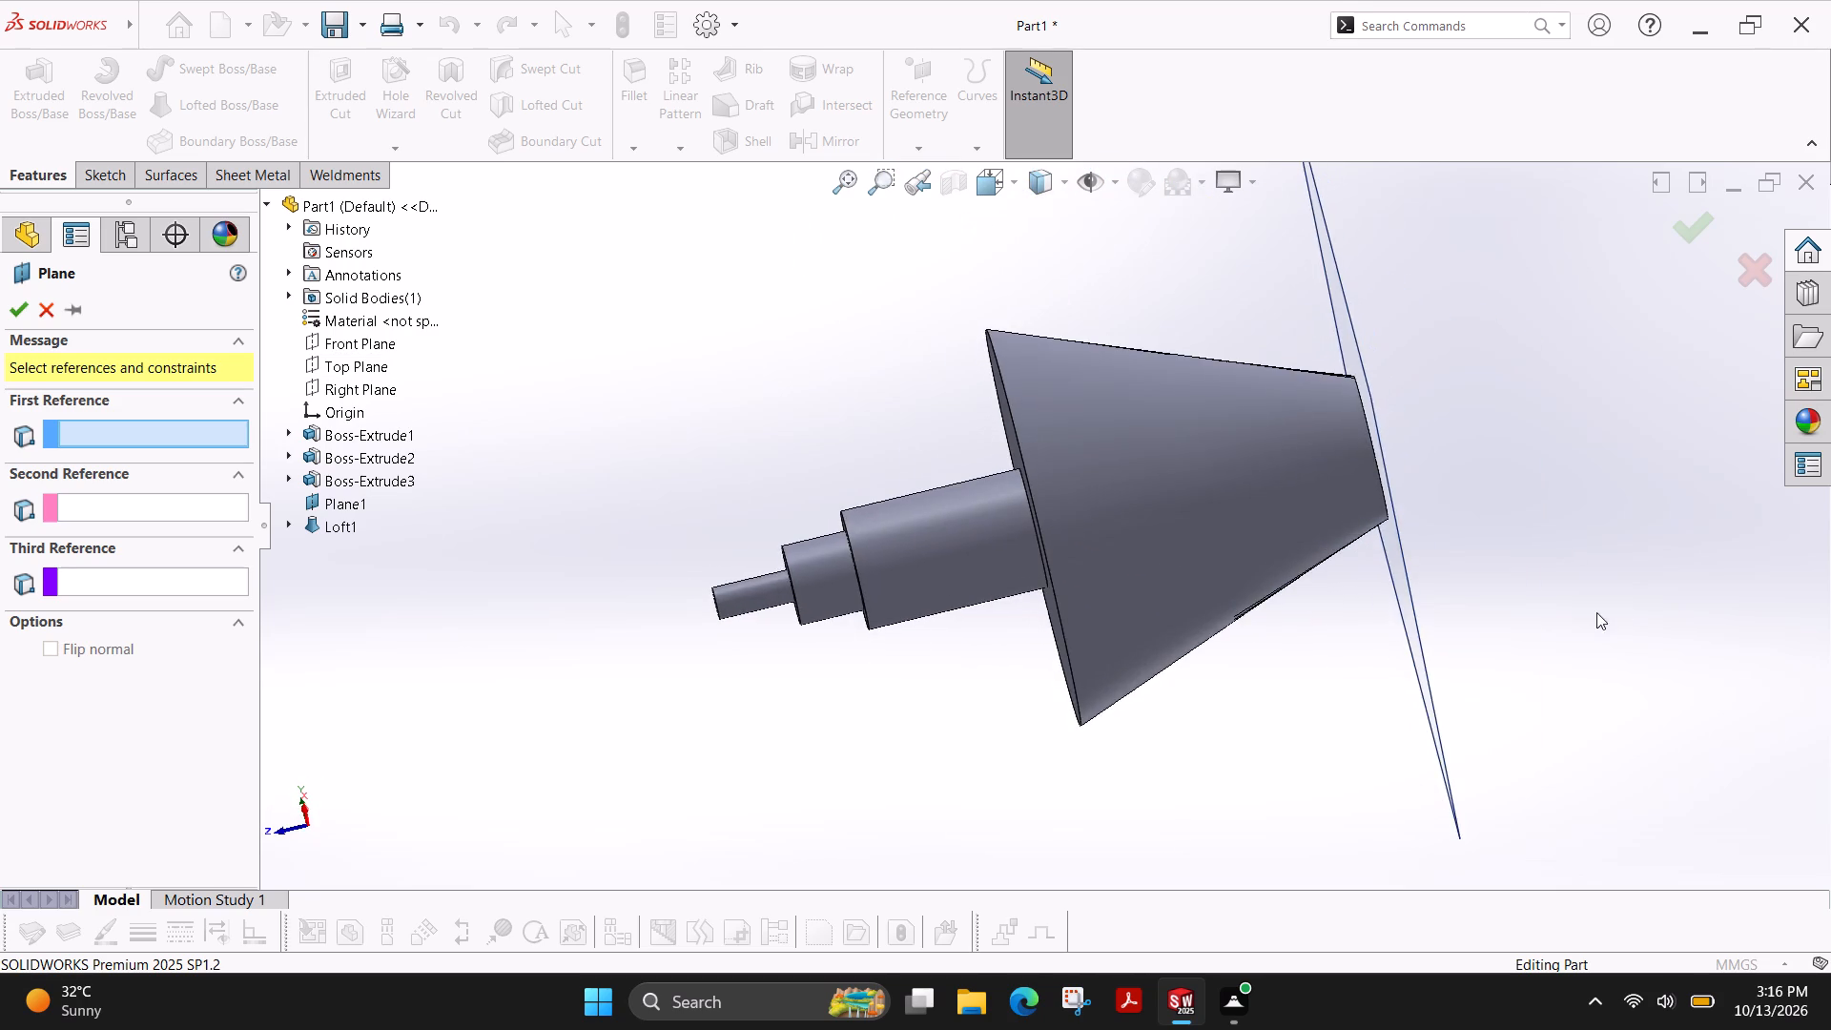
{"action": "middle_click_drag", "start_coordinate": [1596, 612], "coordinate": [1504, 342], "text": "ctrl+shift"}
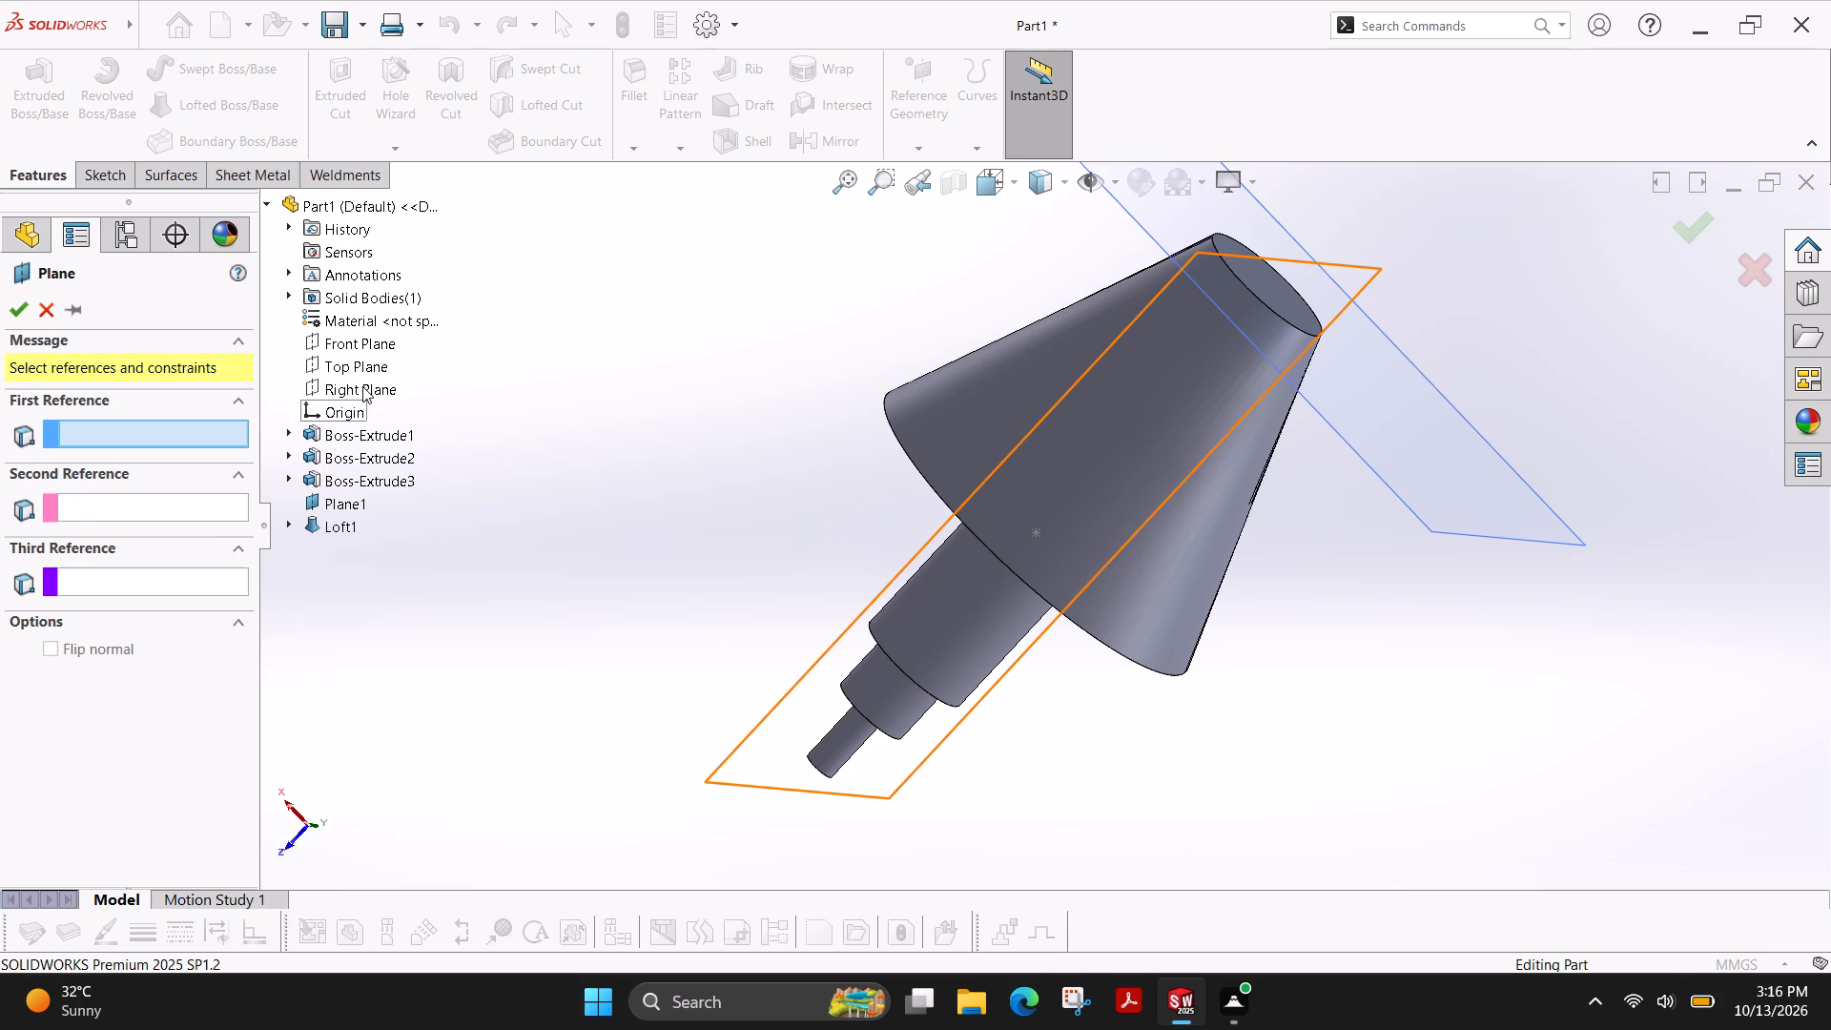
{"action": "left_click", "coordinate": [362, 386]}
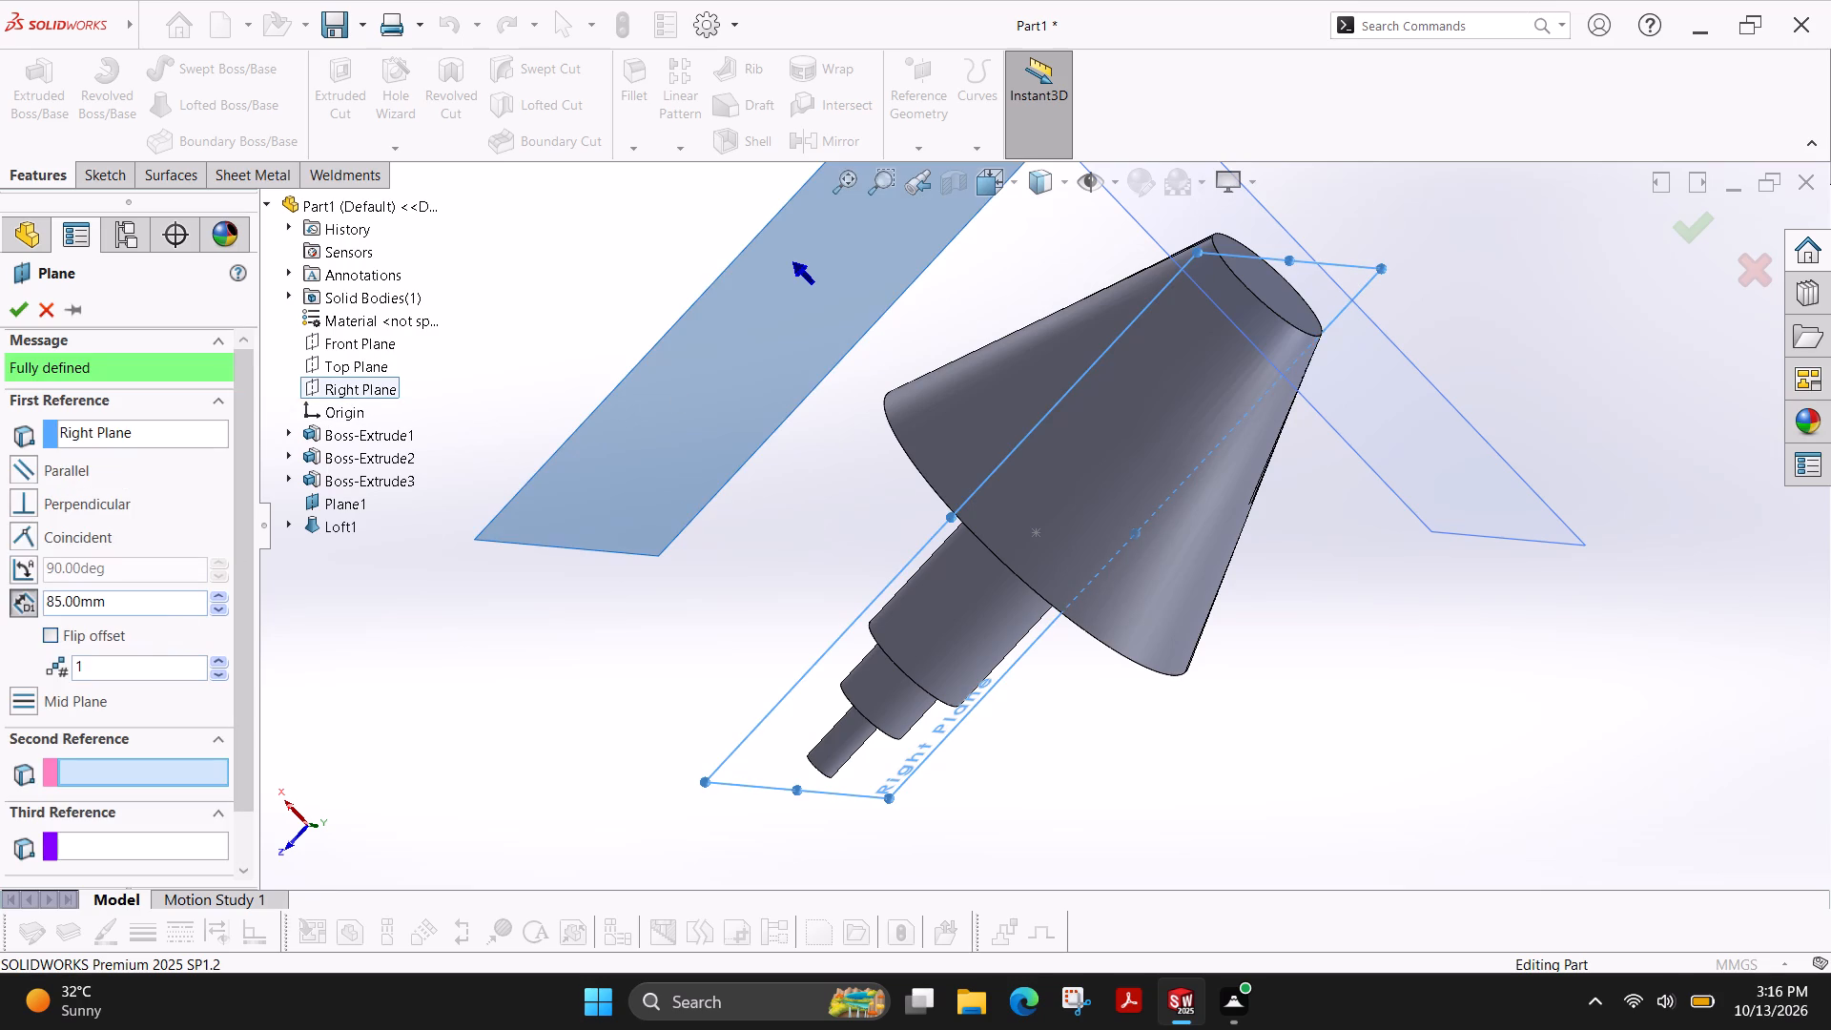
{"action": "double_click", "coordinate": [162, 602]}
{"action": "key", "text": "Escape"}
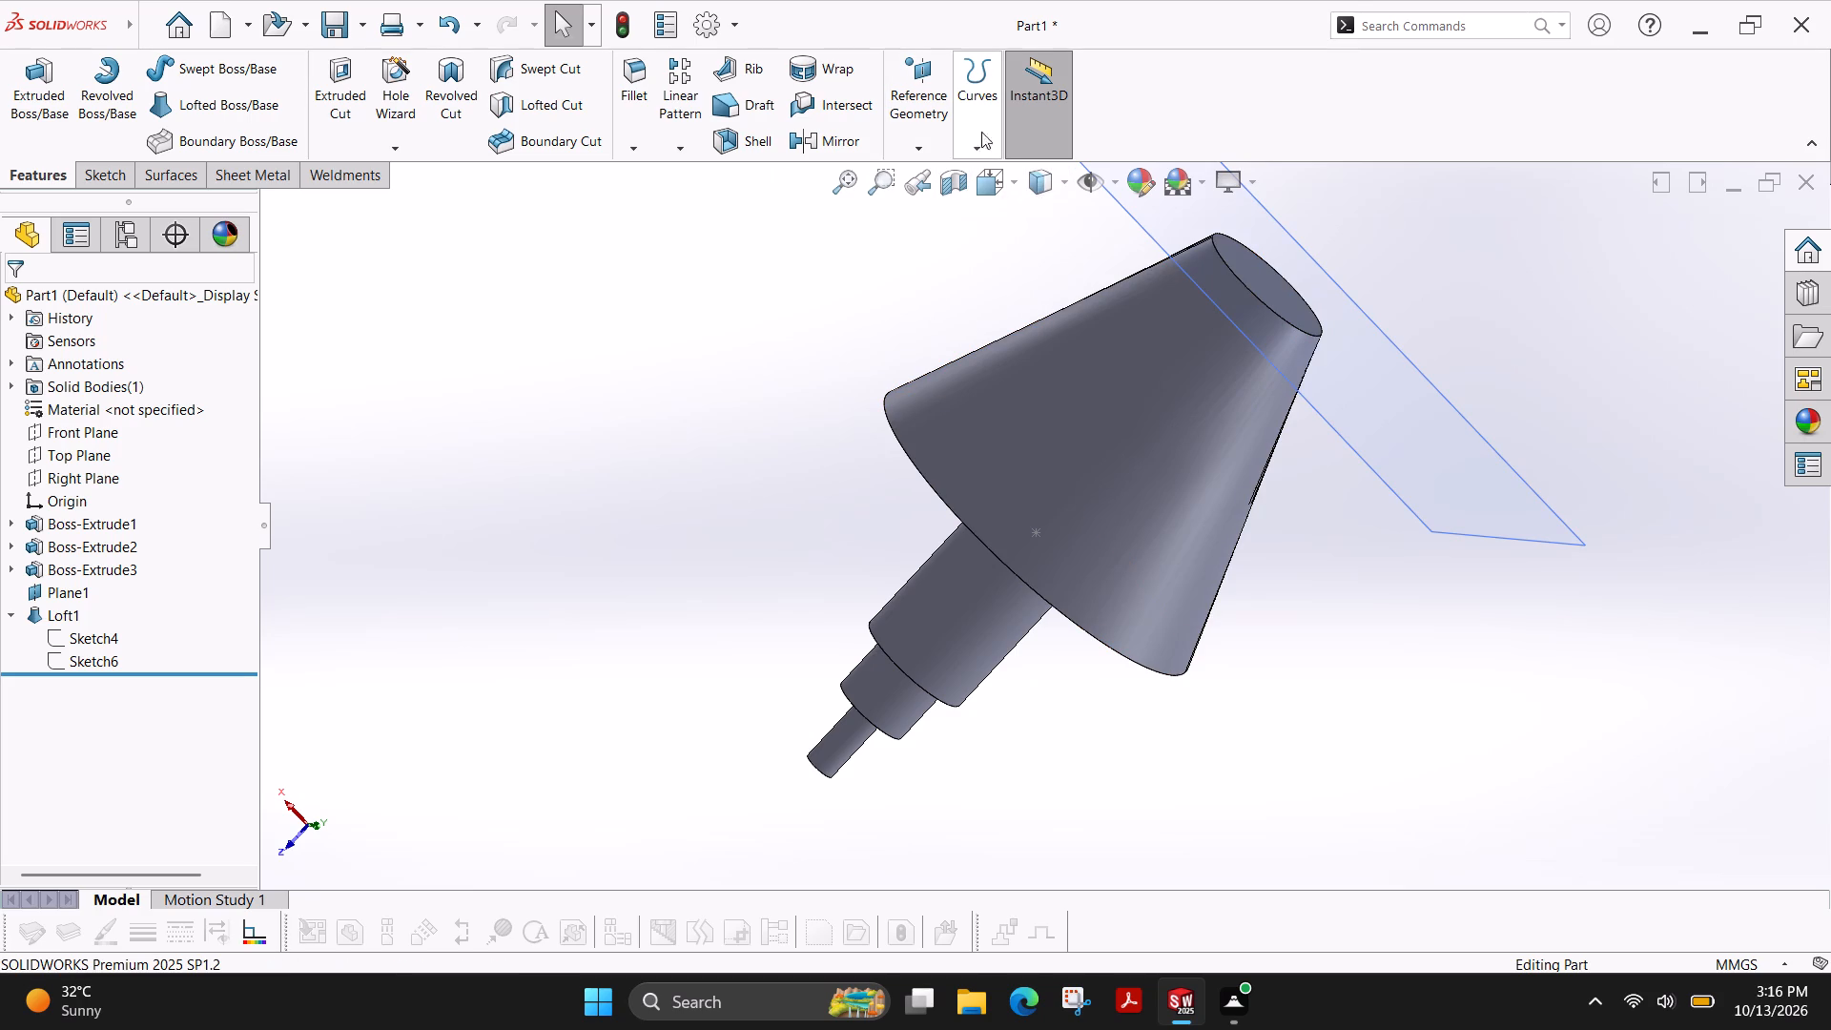
Create a reference plane offset 65 mm from the Right Plane.
{"action": "left_click", "coordinate": [917, 139]}
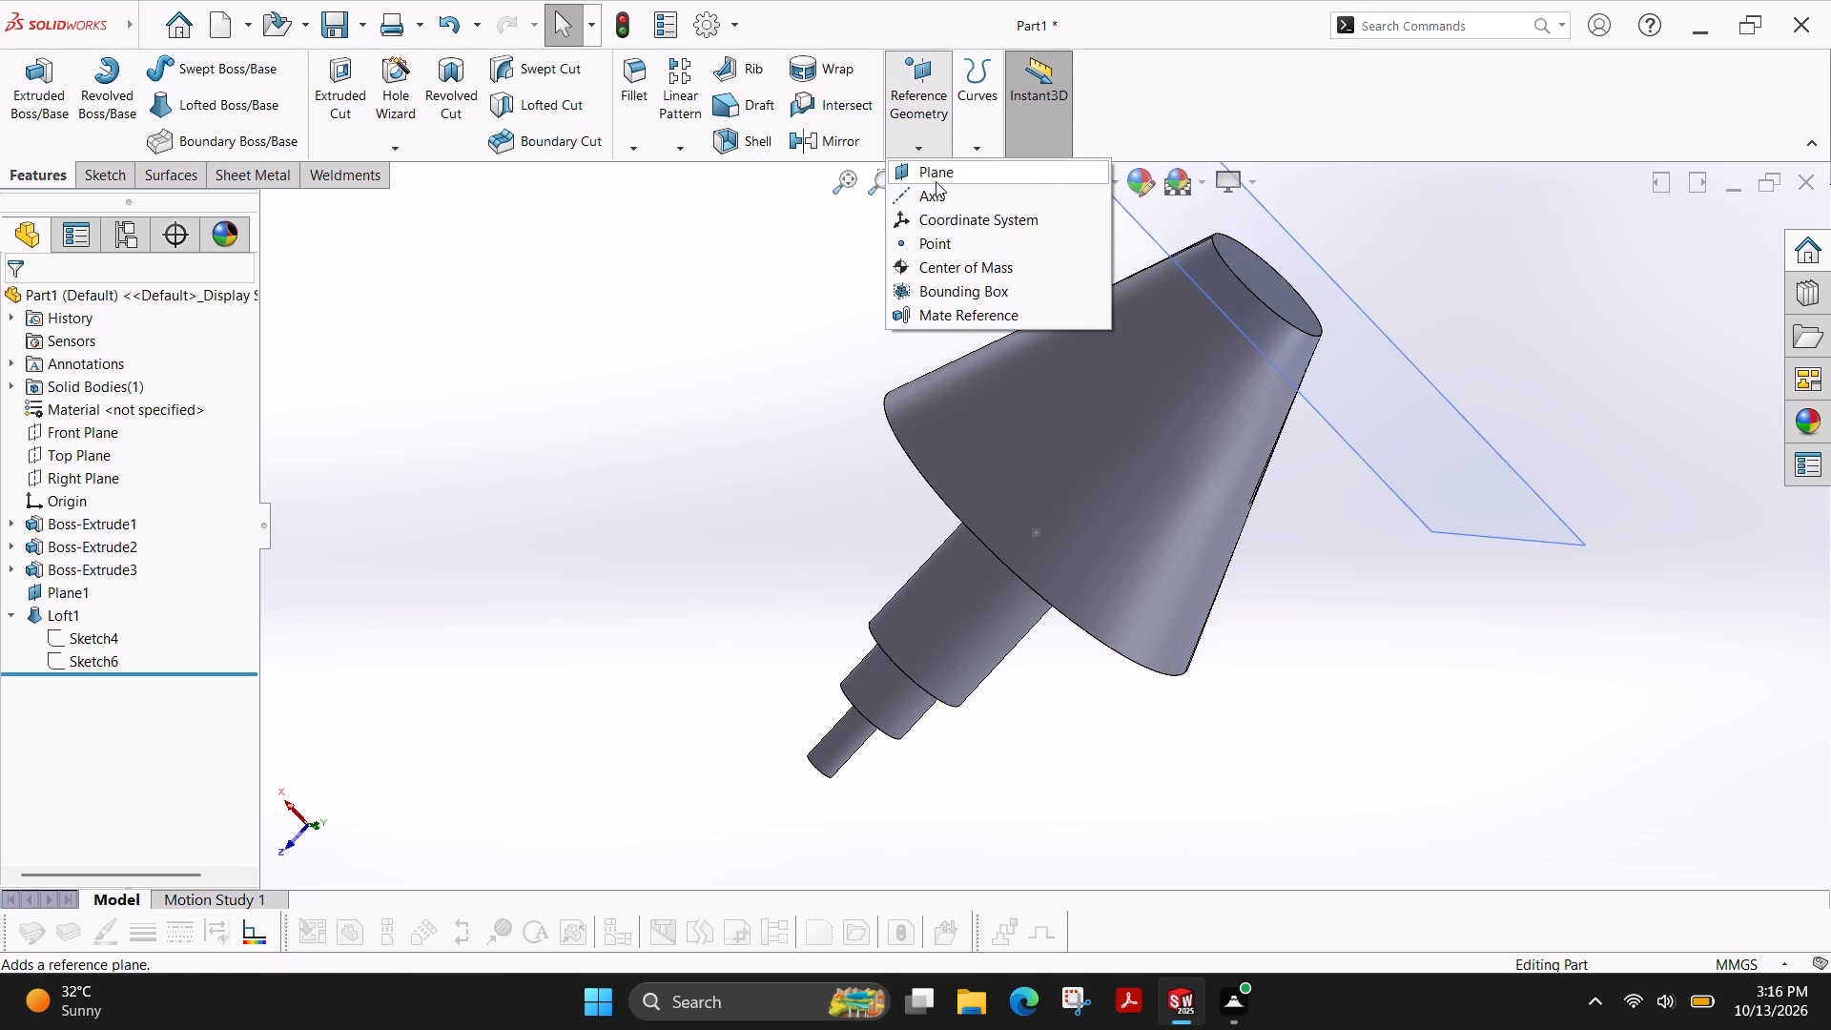
{"action": "left_click", "coordinate": [936, 181]}
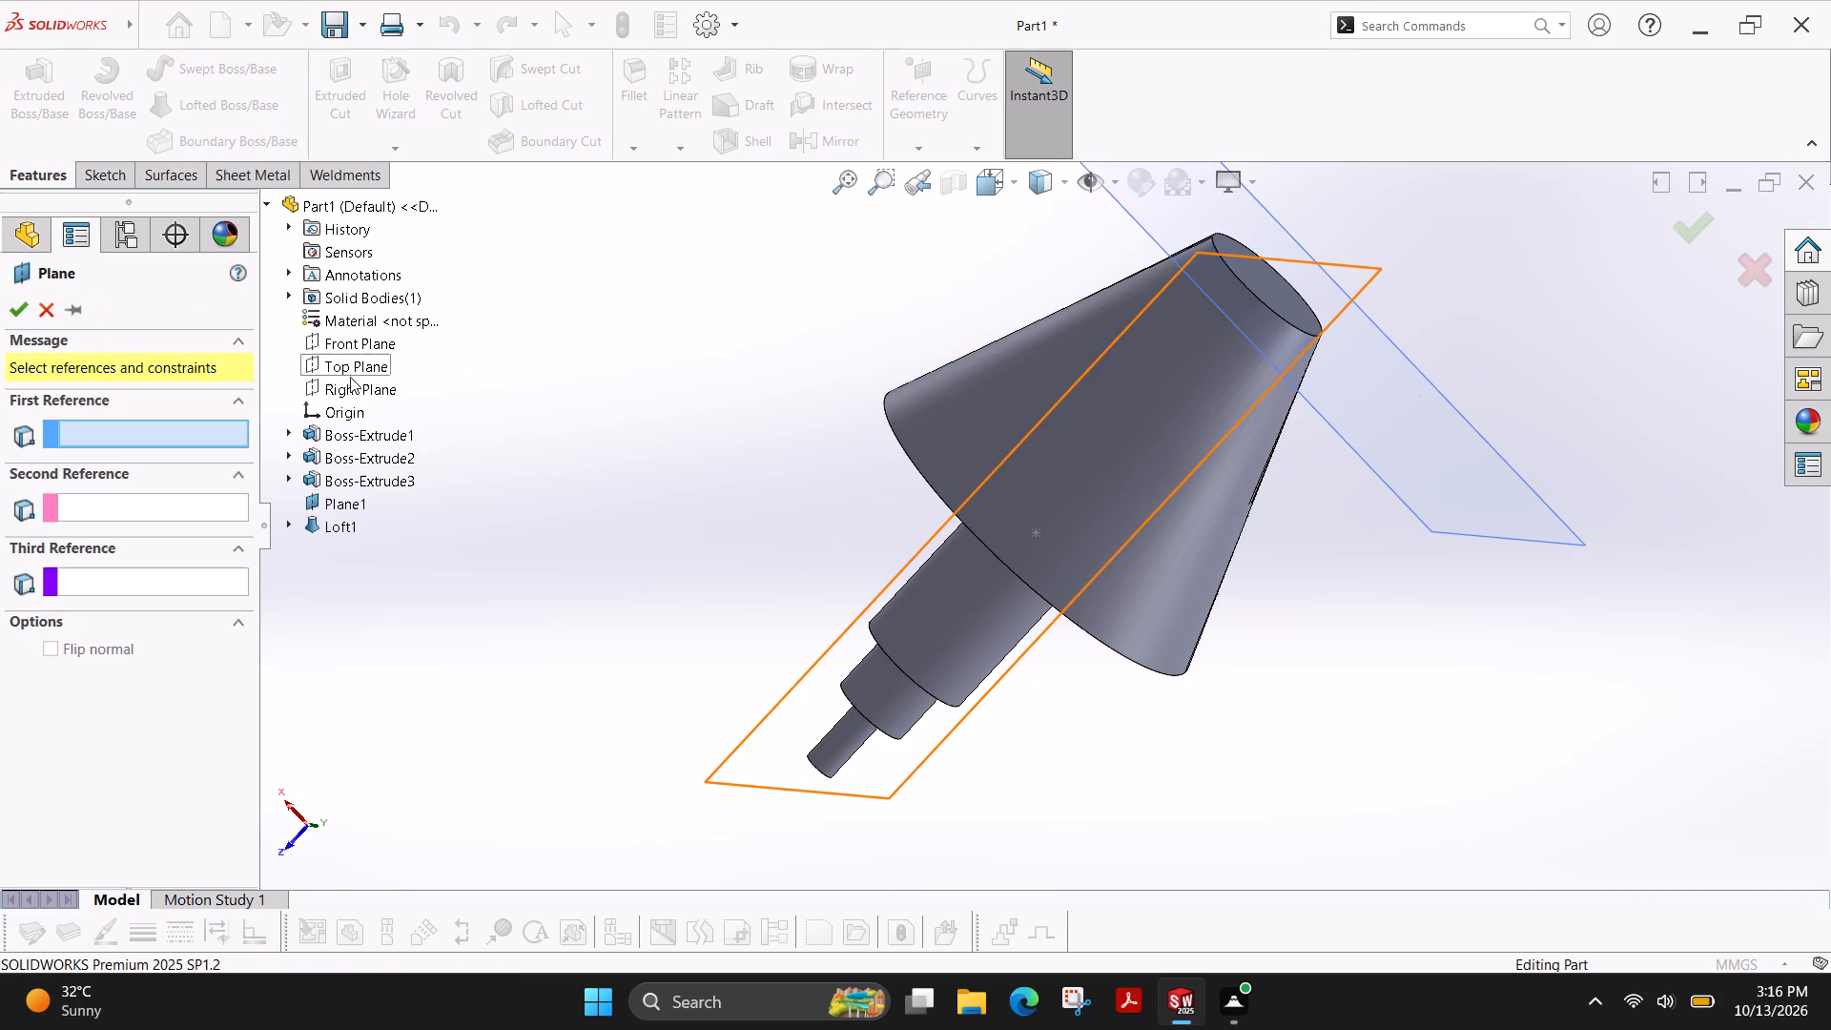
{"action": "left_click", "coordinate": [352, 381]}
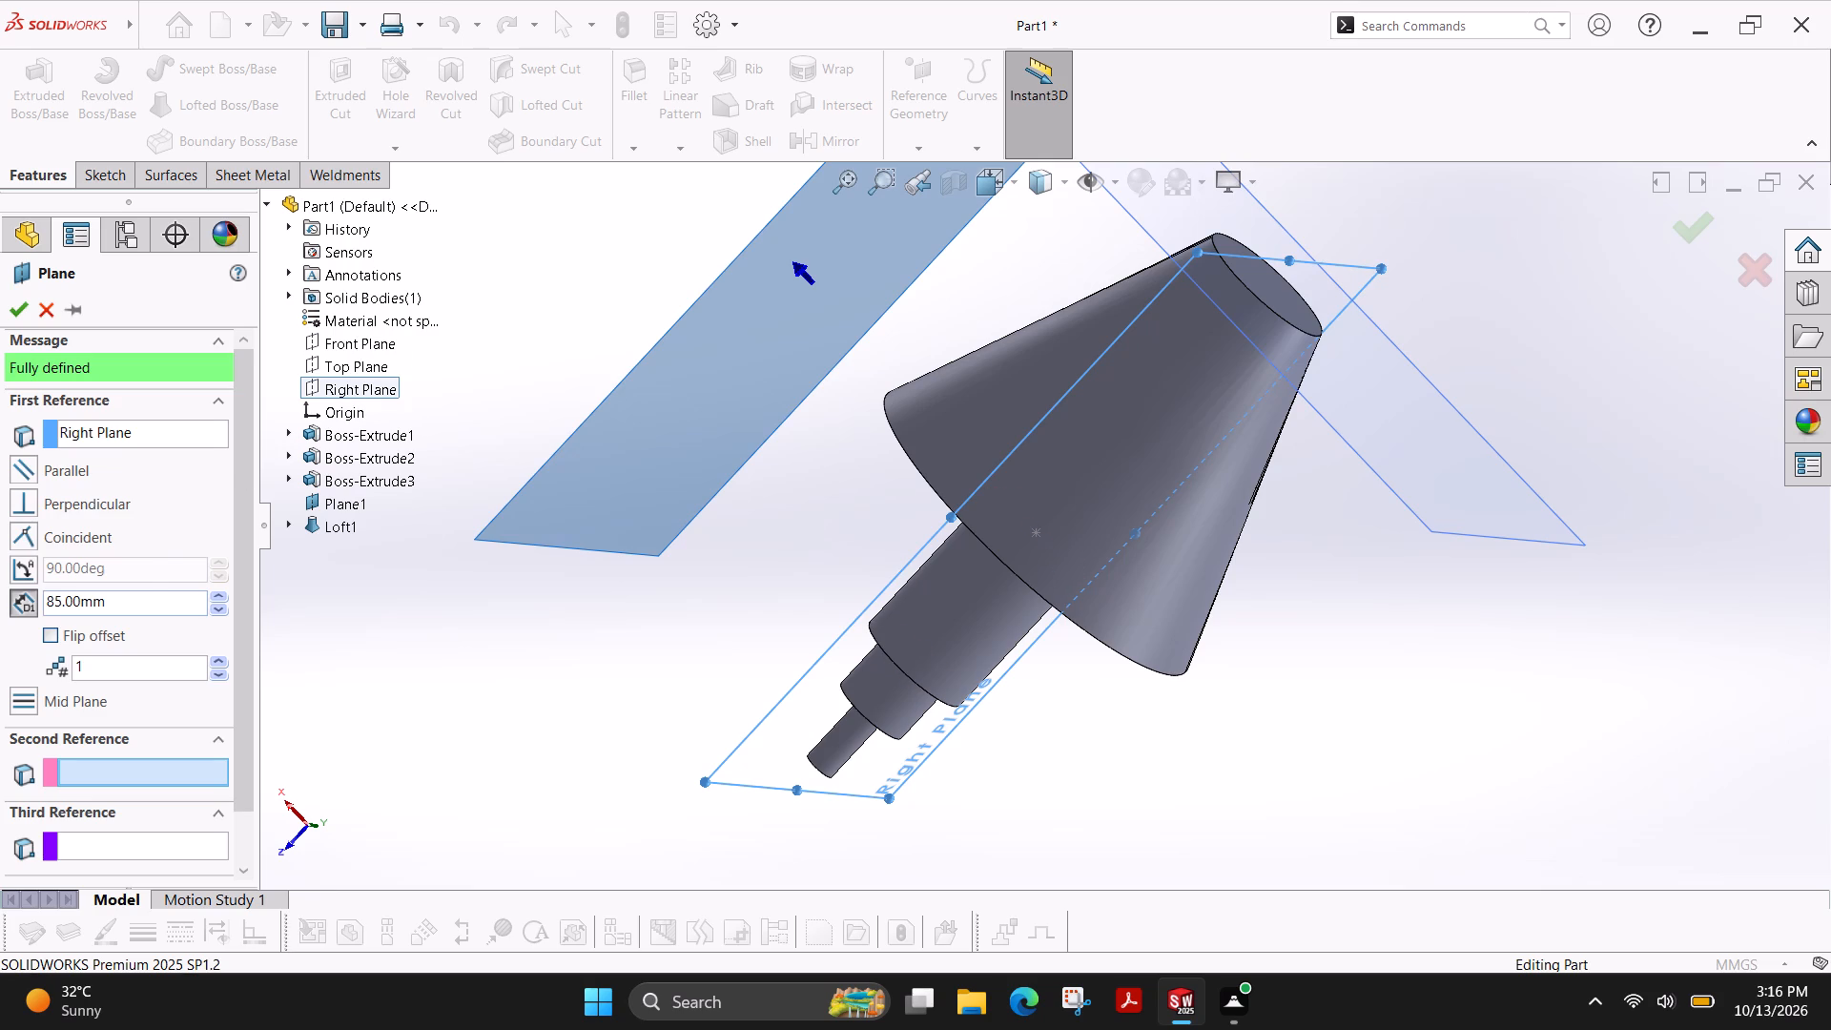
{"action": "double_click", "coordinate": [224, 610]}
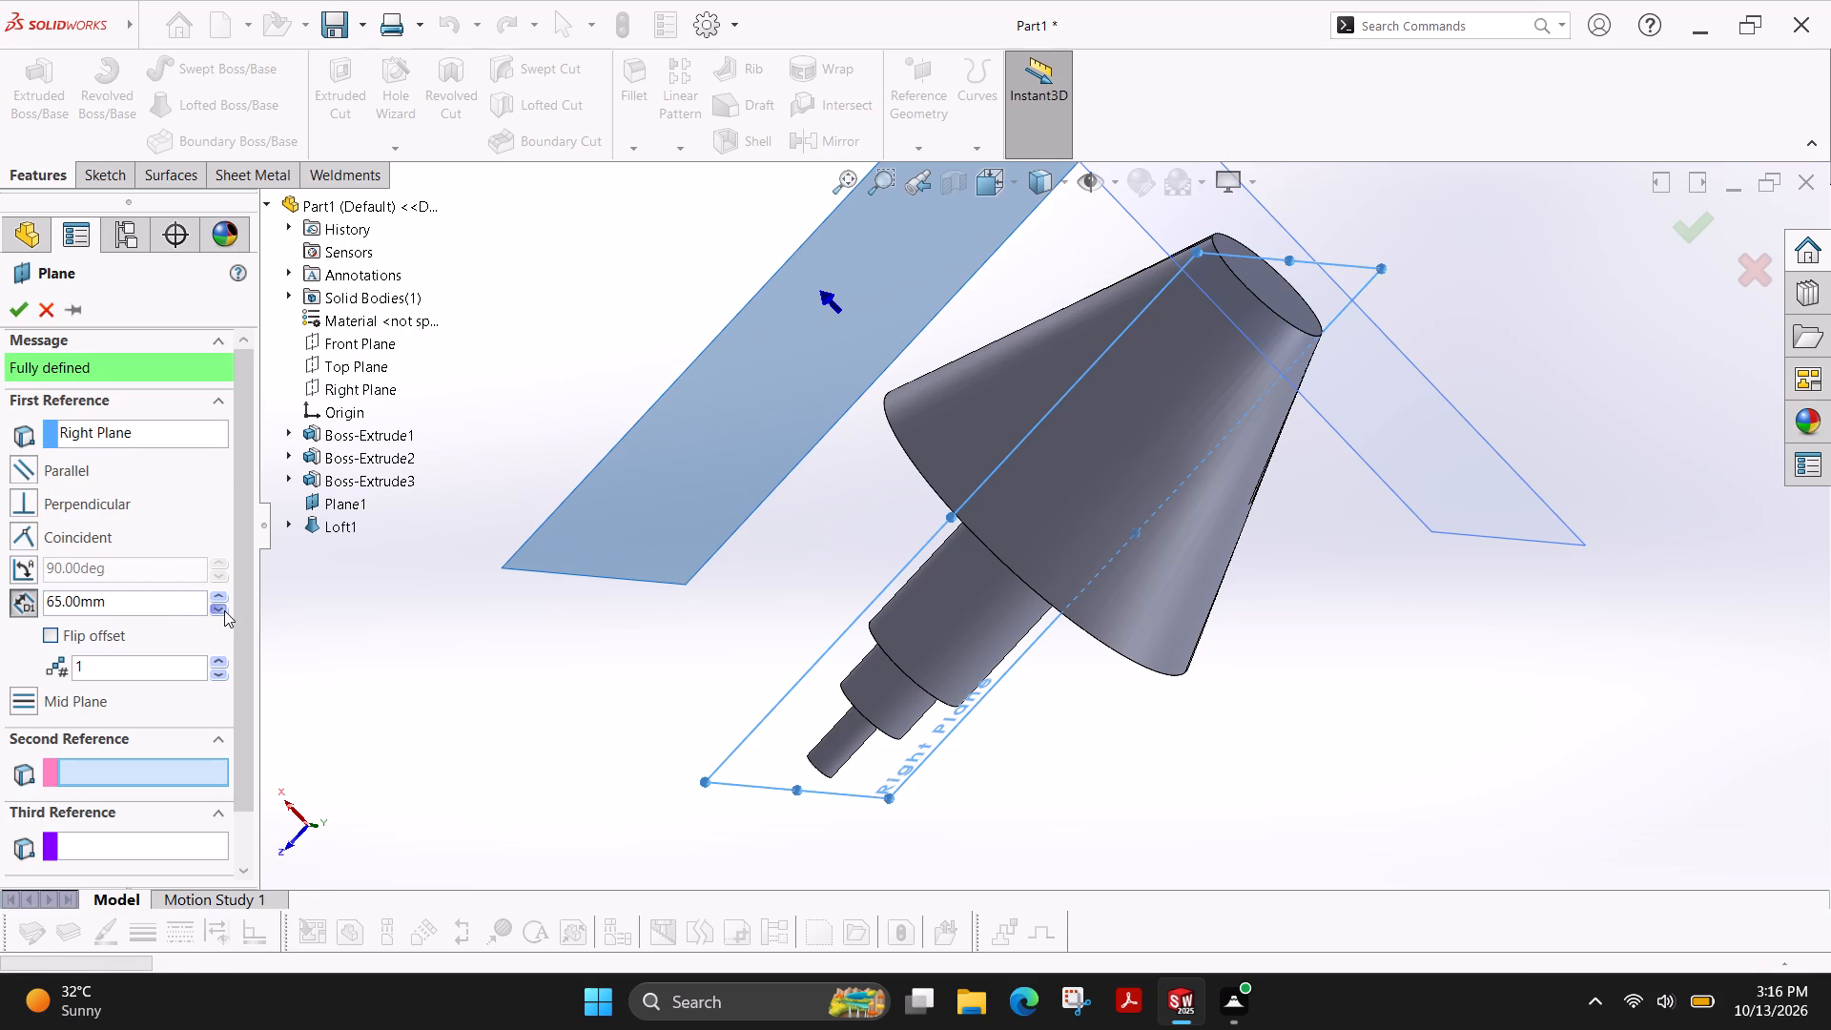
{"action": "left_click", "coordinate": [26, 319]}
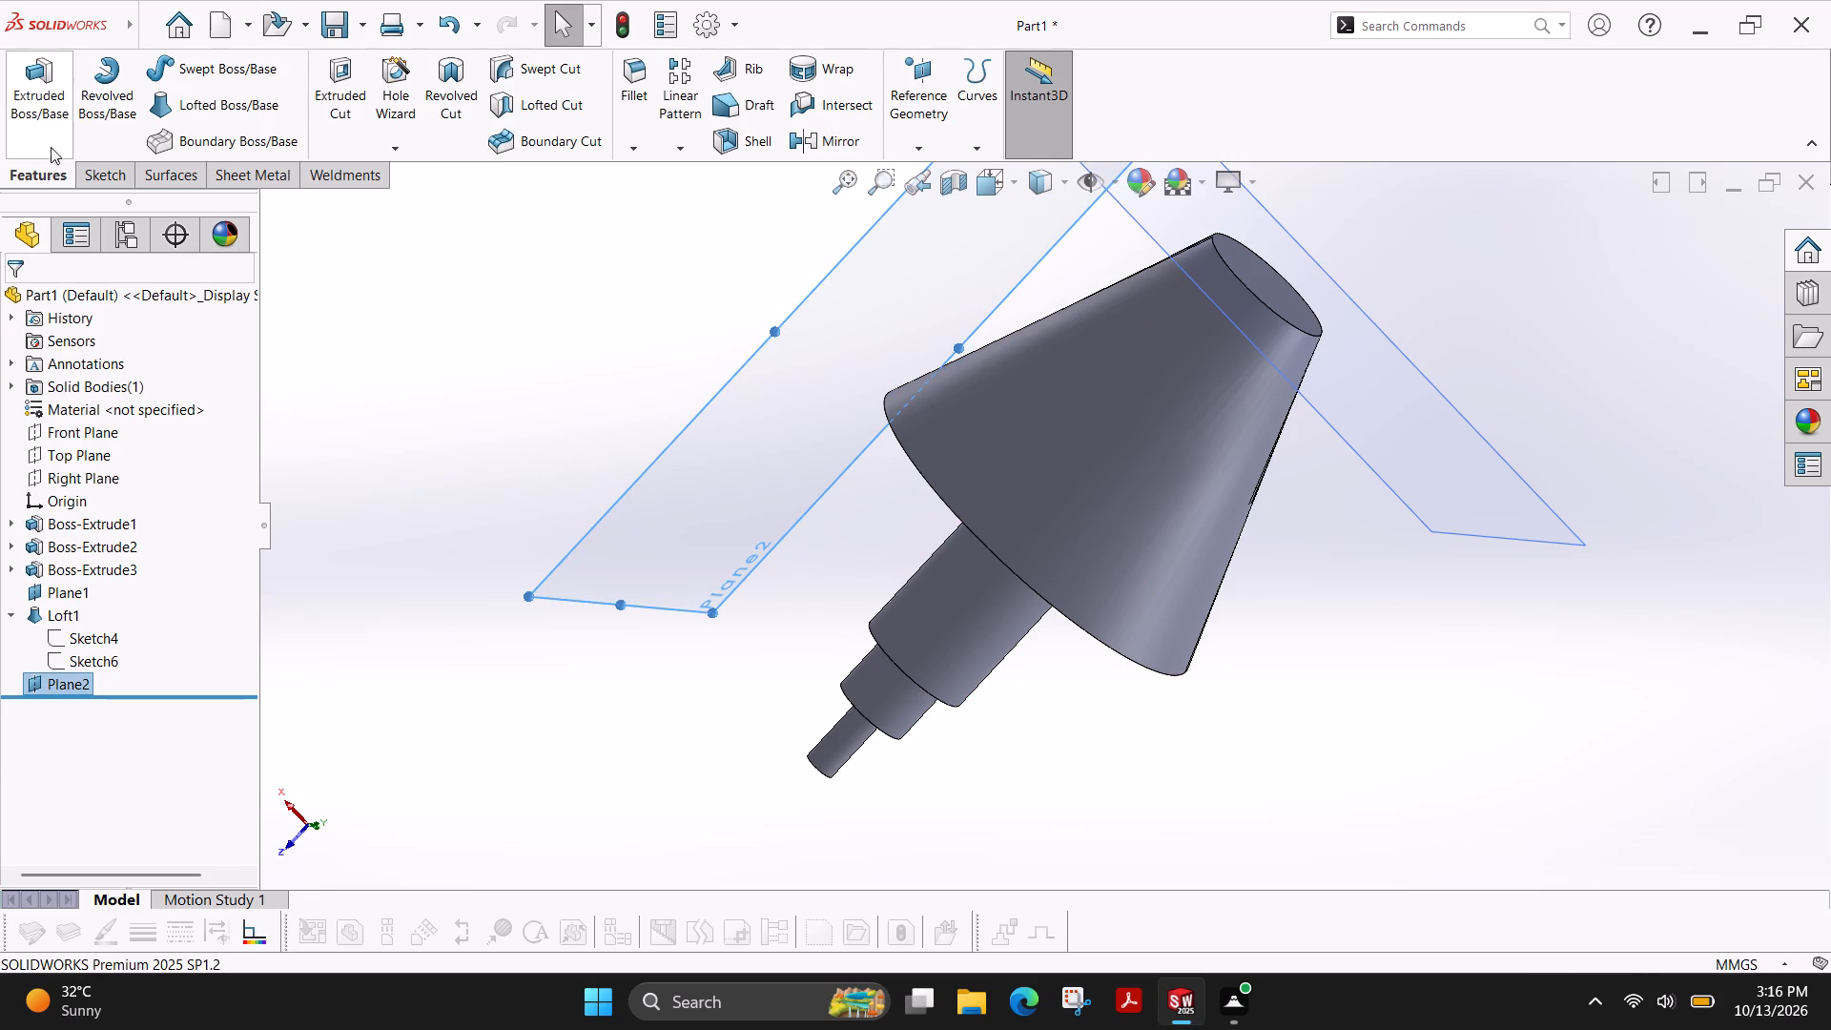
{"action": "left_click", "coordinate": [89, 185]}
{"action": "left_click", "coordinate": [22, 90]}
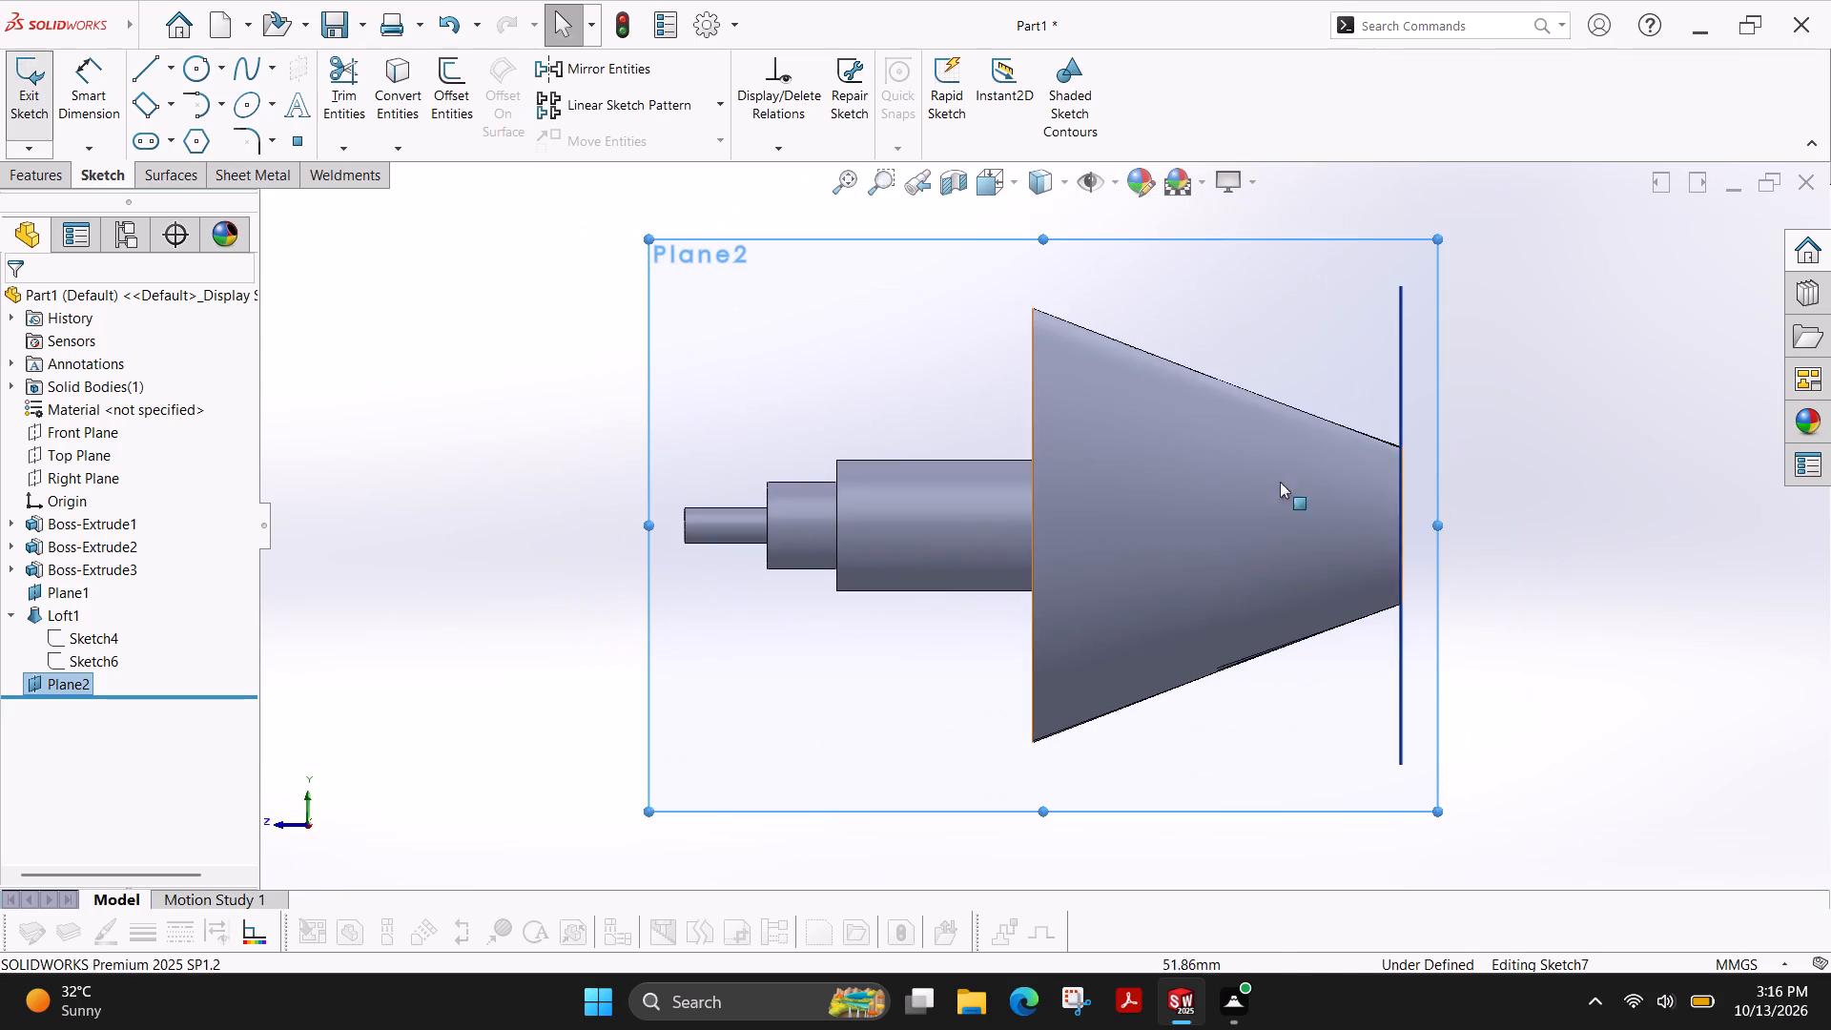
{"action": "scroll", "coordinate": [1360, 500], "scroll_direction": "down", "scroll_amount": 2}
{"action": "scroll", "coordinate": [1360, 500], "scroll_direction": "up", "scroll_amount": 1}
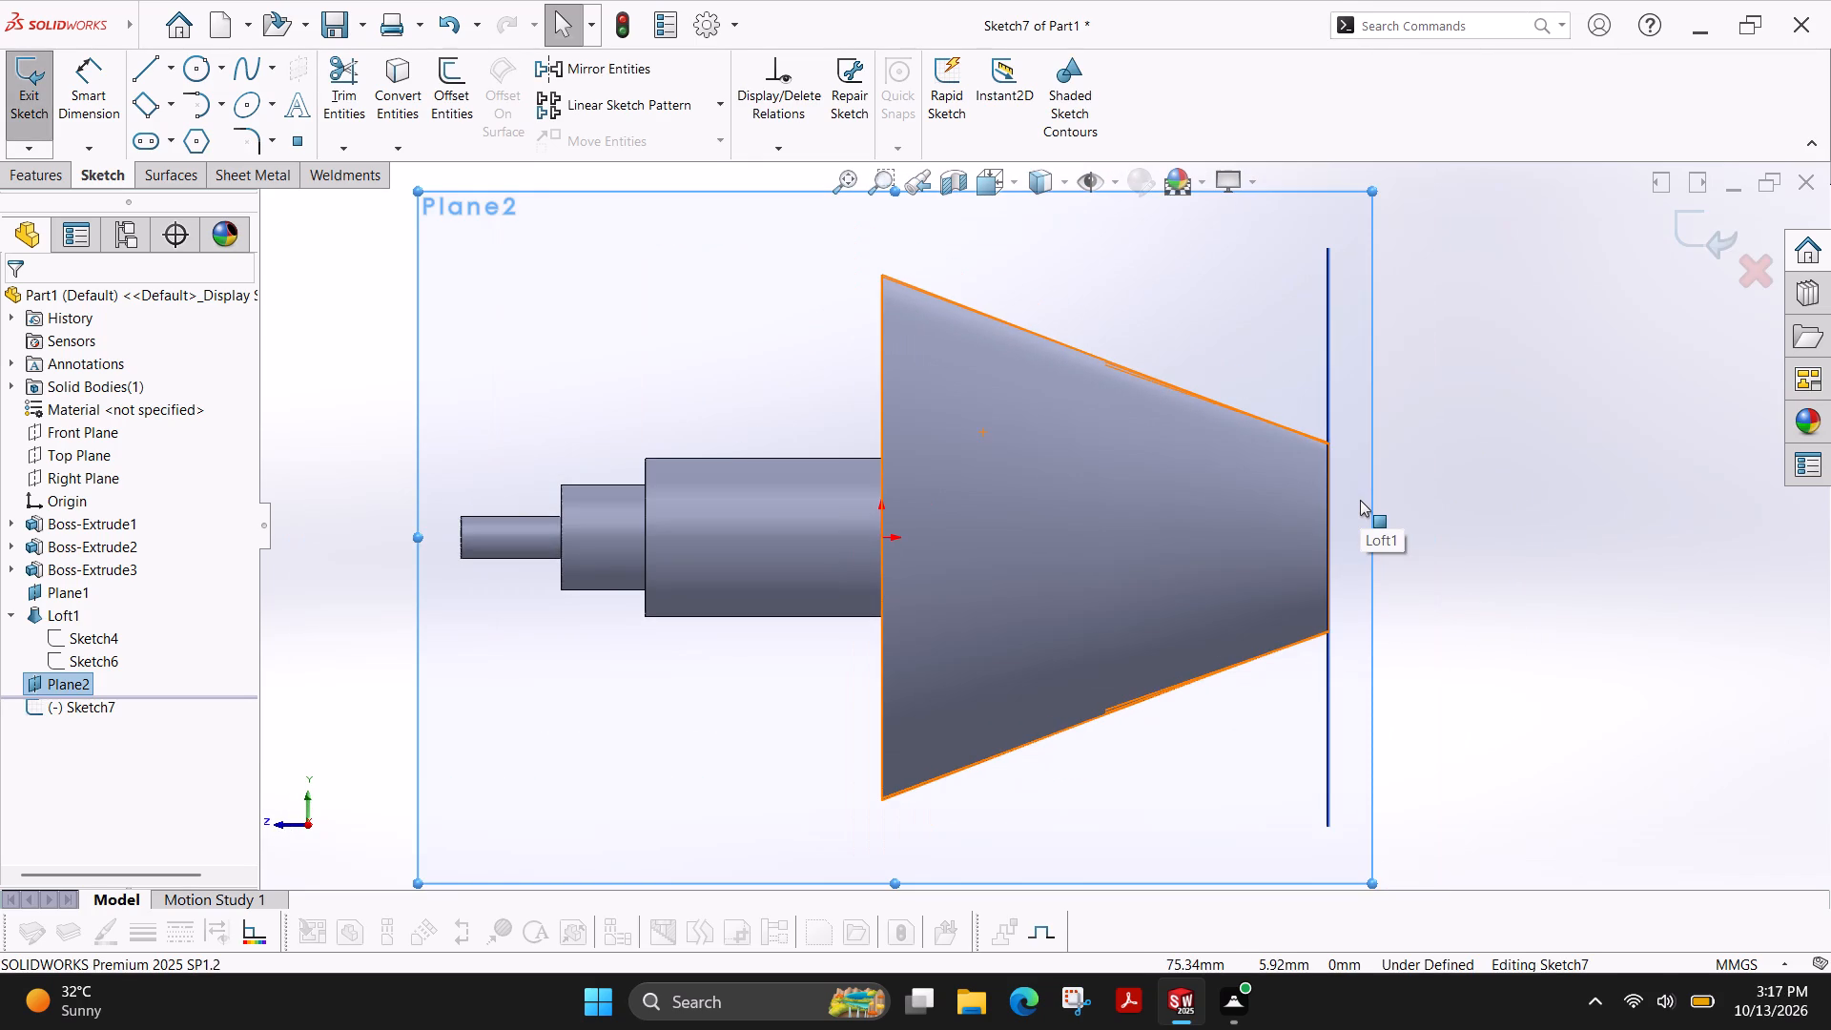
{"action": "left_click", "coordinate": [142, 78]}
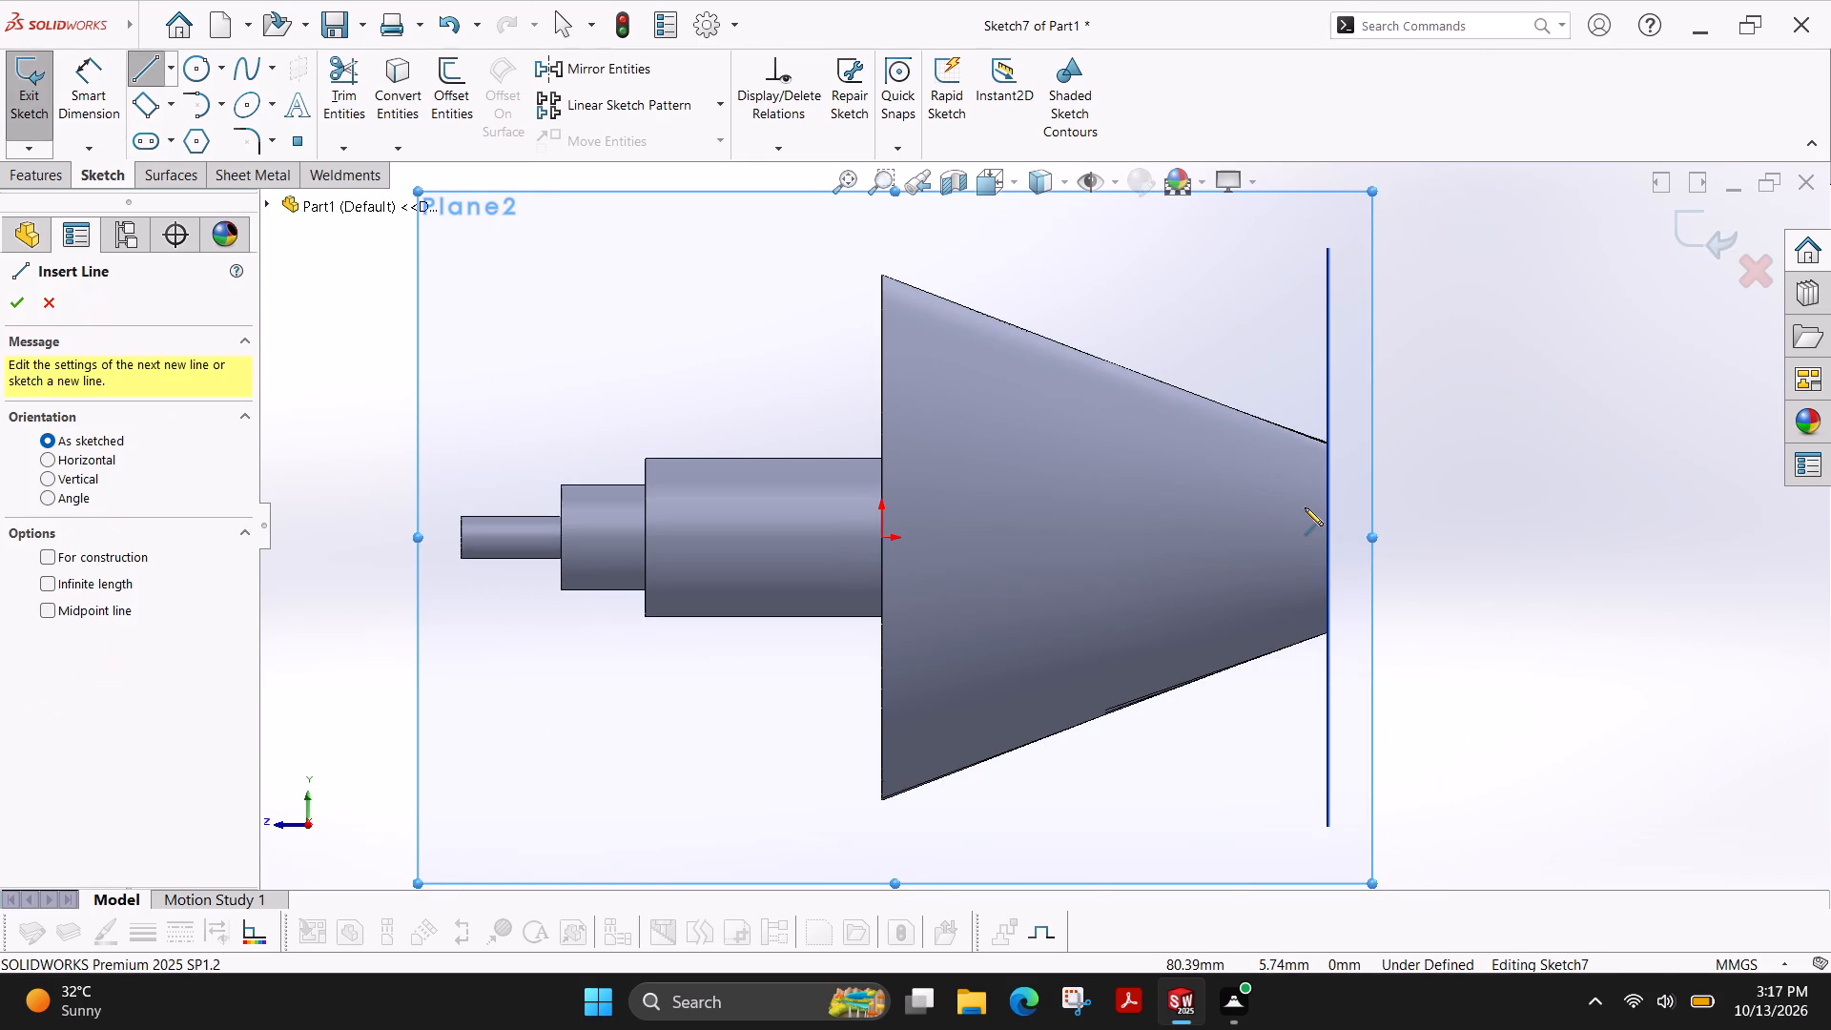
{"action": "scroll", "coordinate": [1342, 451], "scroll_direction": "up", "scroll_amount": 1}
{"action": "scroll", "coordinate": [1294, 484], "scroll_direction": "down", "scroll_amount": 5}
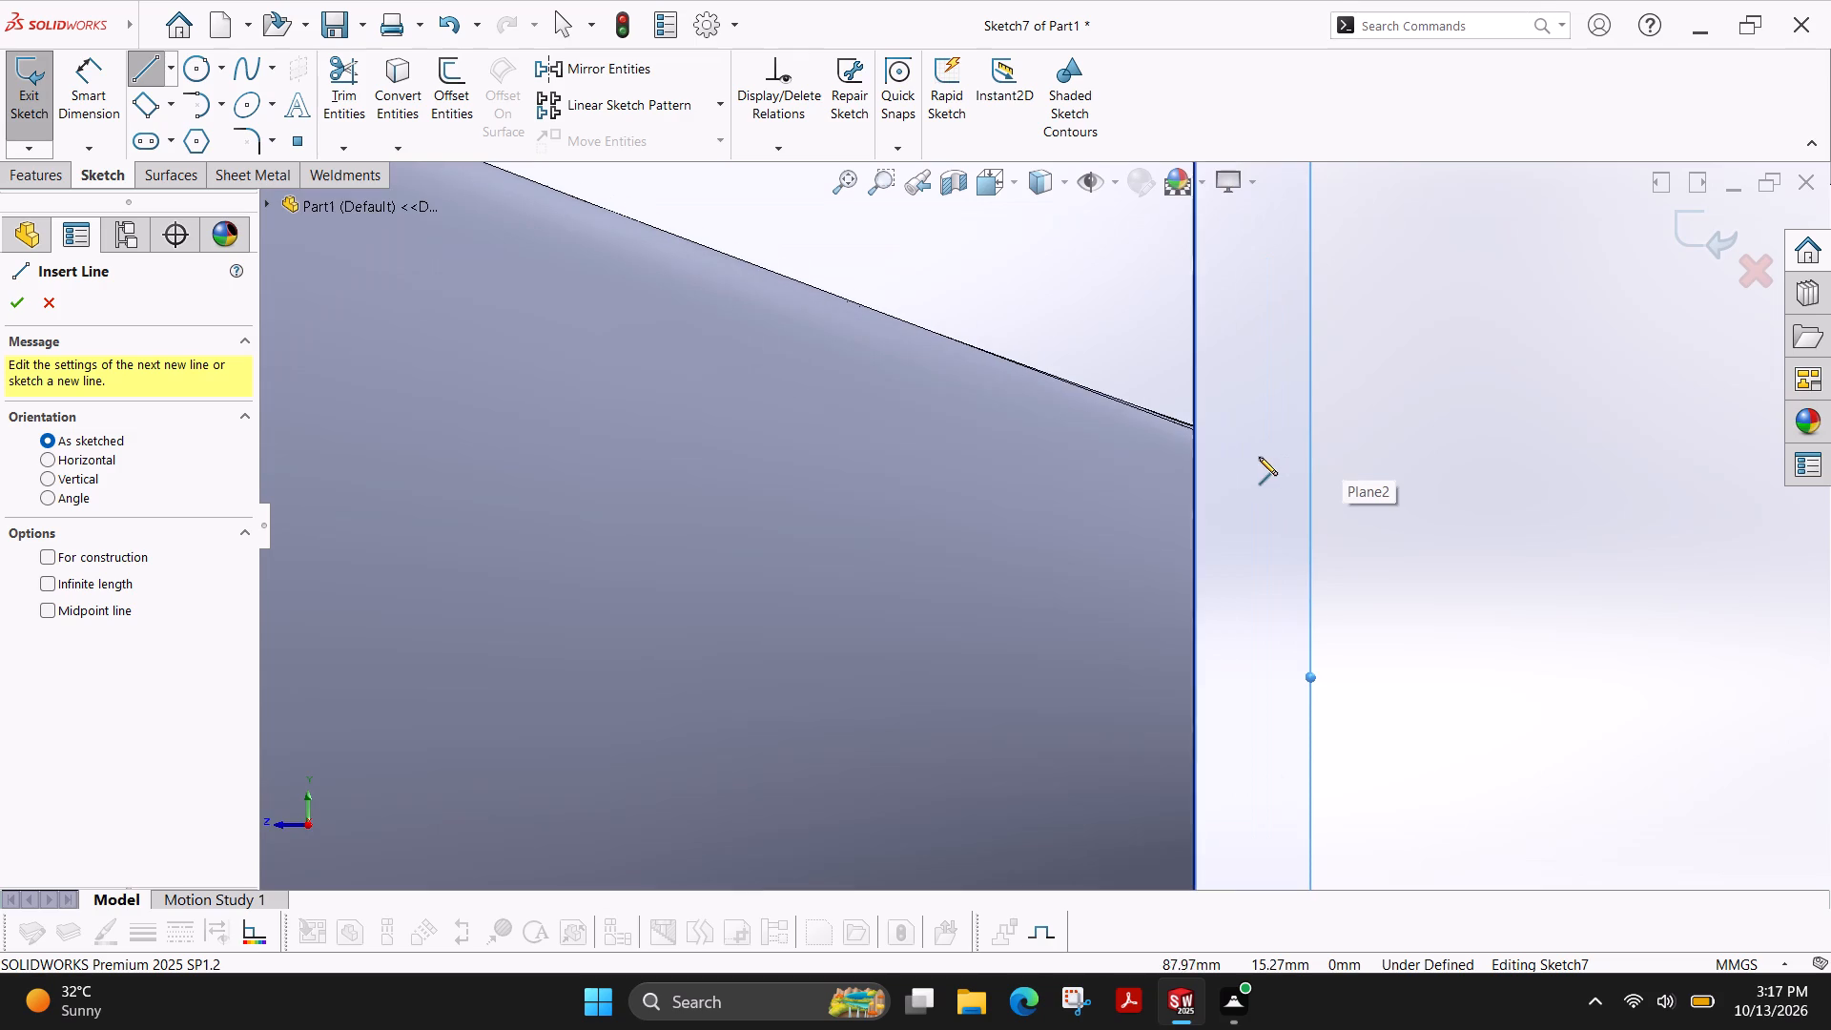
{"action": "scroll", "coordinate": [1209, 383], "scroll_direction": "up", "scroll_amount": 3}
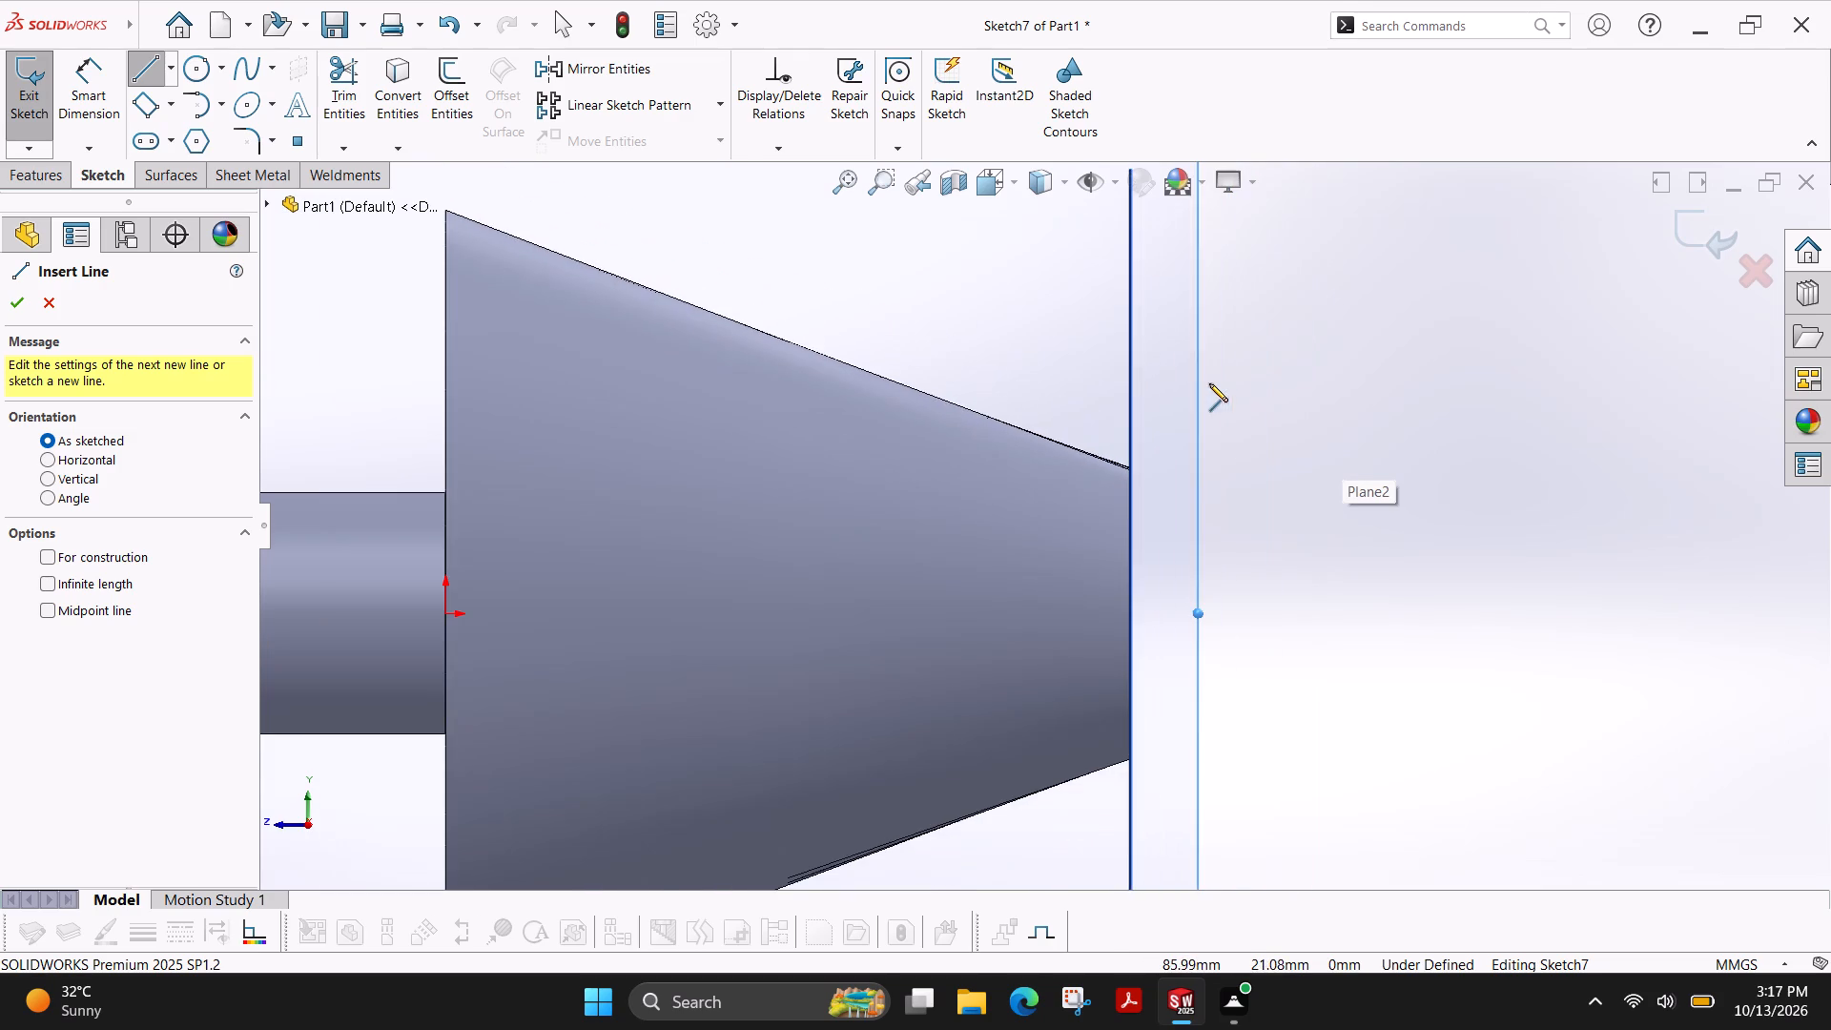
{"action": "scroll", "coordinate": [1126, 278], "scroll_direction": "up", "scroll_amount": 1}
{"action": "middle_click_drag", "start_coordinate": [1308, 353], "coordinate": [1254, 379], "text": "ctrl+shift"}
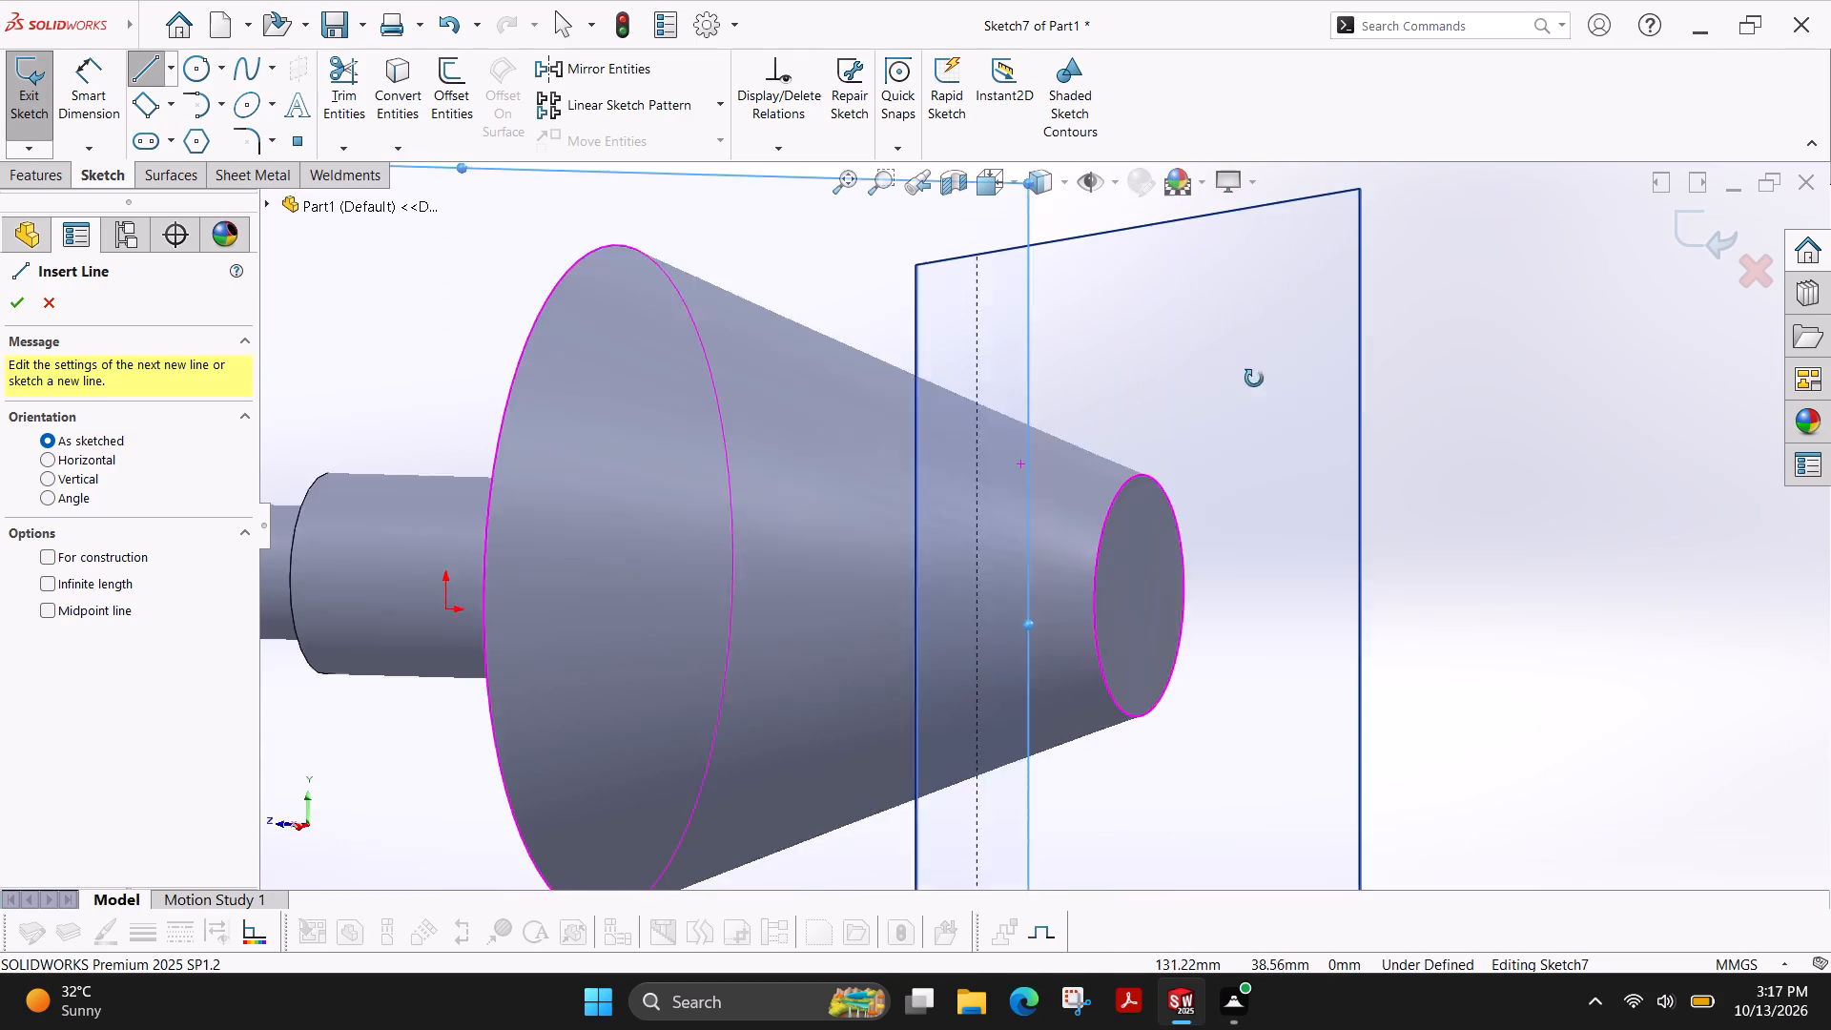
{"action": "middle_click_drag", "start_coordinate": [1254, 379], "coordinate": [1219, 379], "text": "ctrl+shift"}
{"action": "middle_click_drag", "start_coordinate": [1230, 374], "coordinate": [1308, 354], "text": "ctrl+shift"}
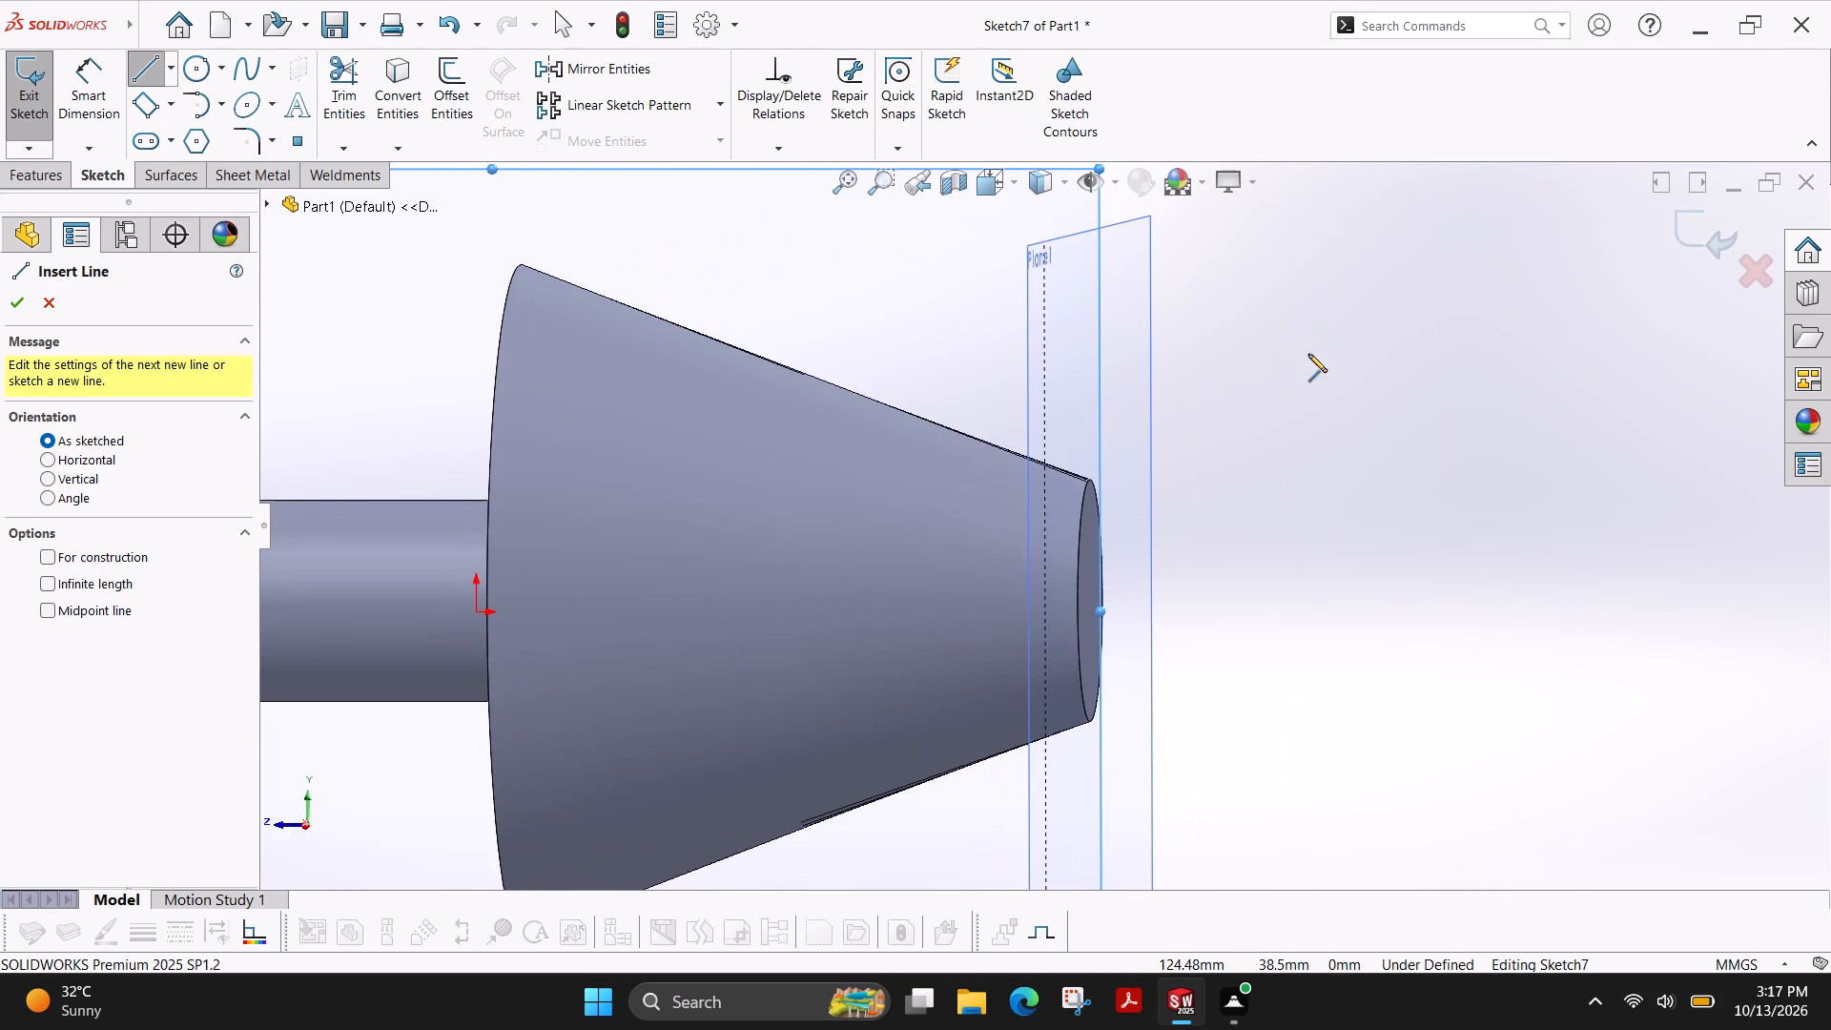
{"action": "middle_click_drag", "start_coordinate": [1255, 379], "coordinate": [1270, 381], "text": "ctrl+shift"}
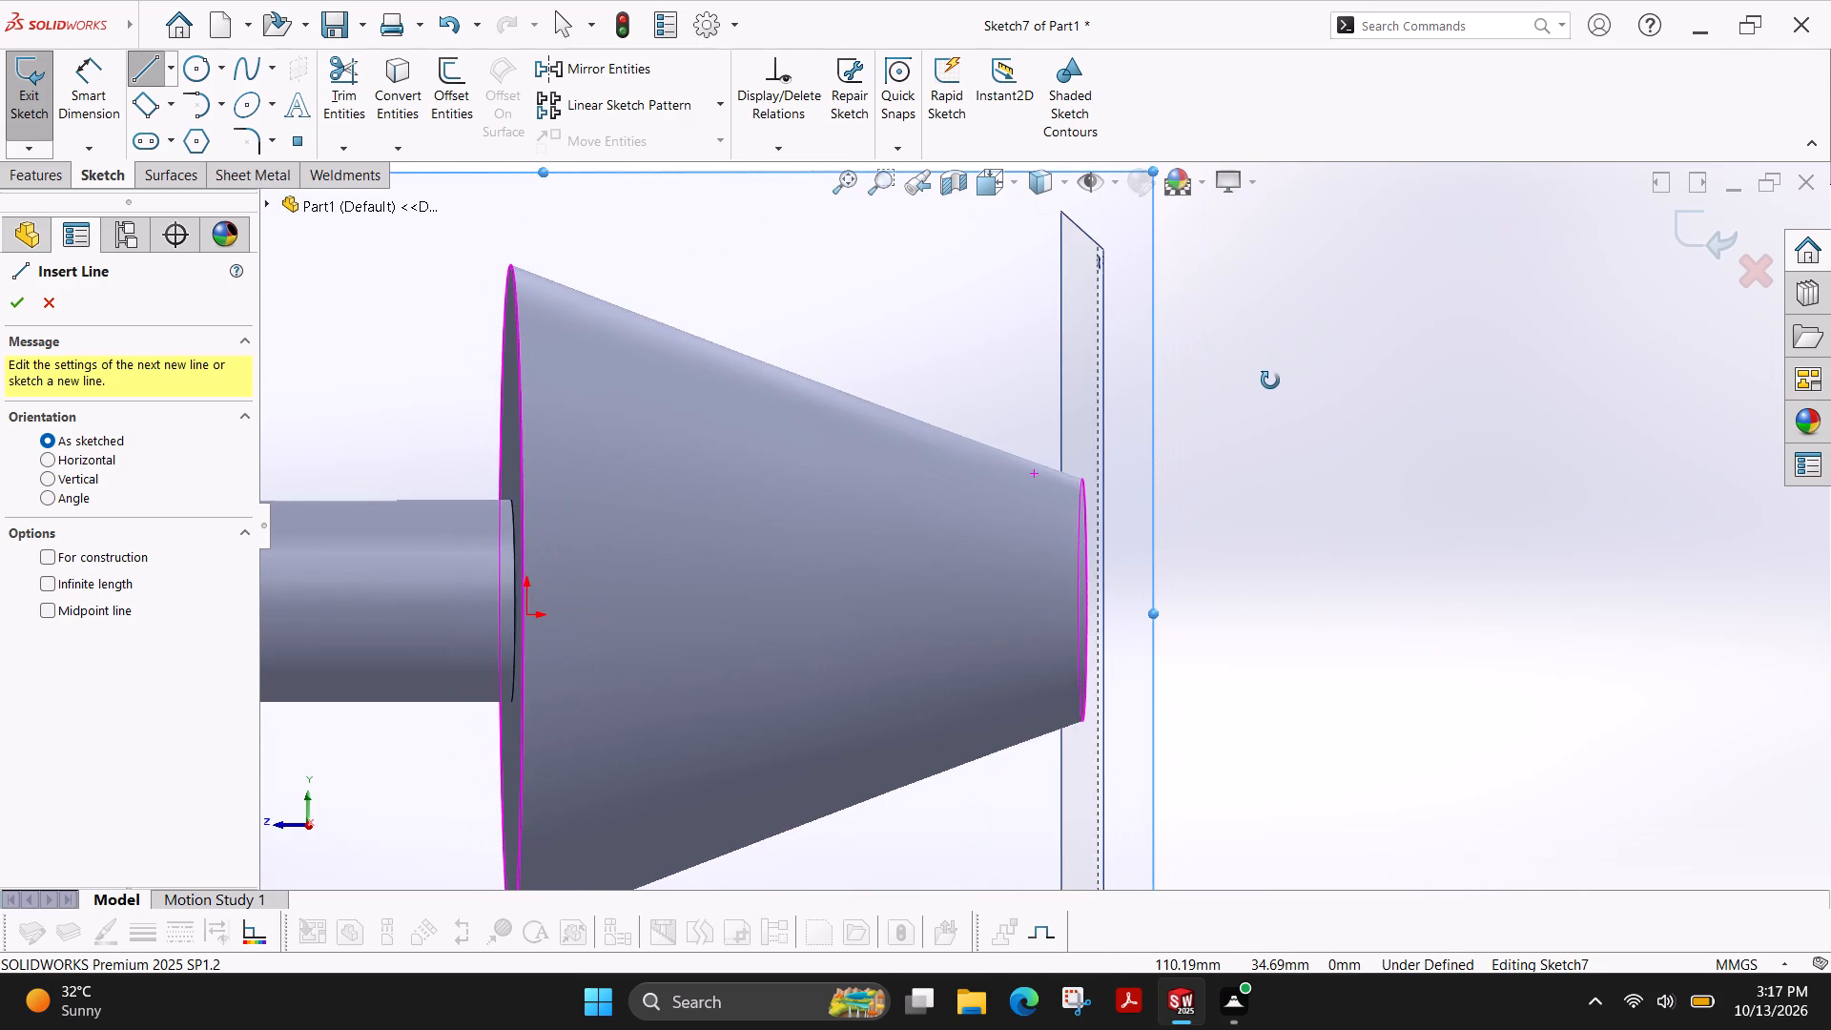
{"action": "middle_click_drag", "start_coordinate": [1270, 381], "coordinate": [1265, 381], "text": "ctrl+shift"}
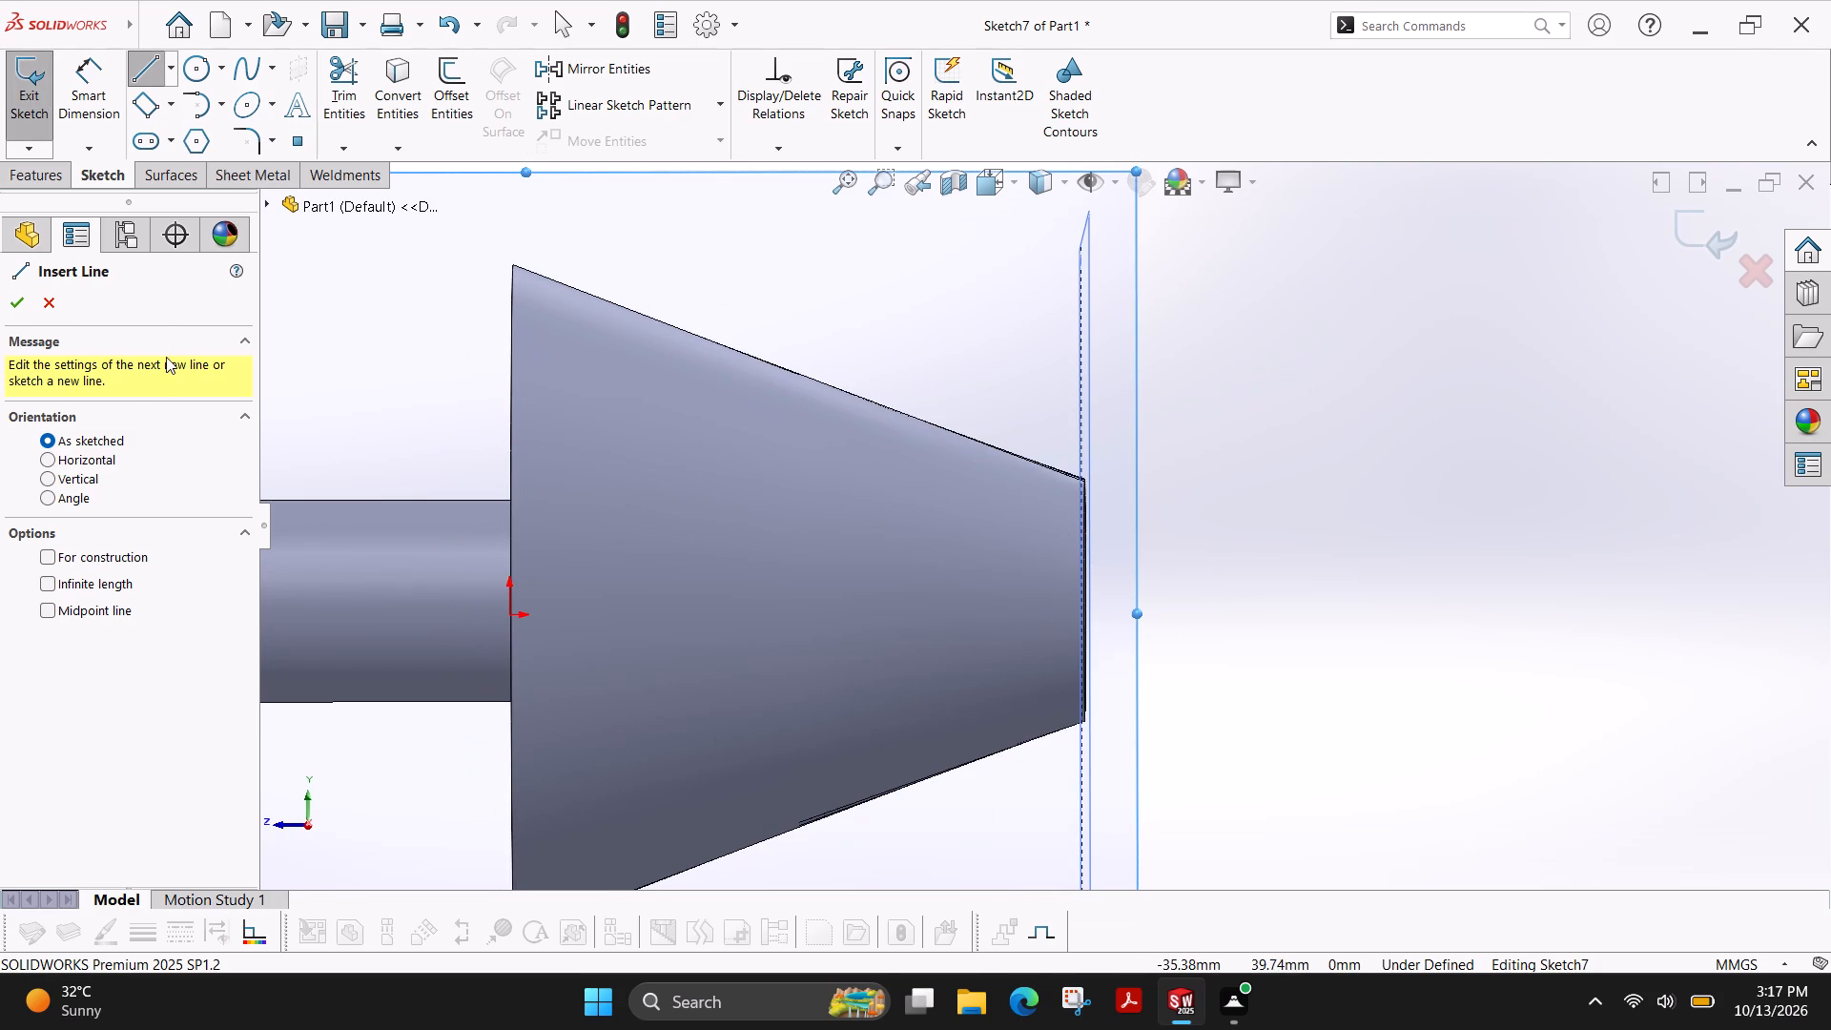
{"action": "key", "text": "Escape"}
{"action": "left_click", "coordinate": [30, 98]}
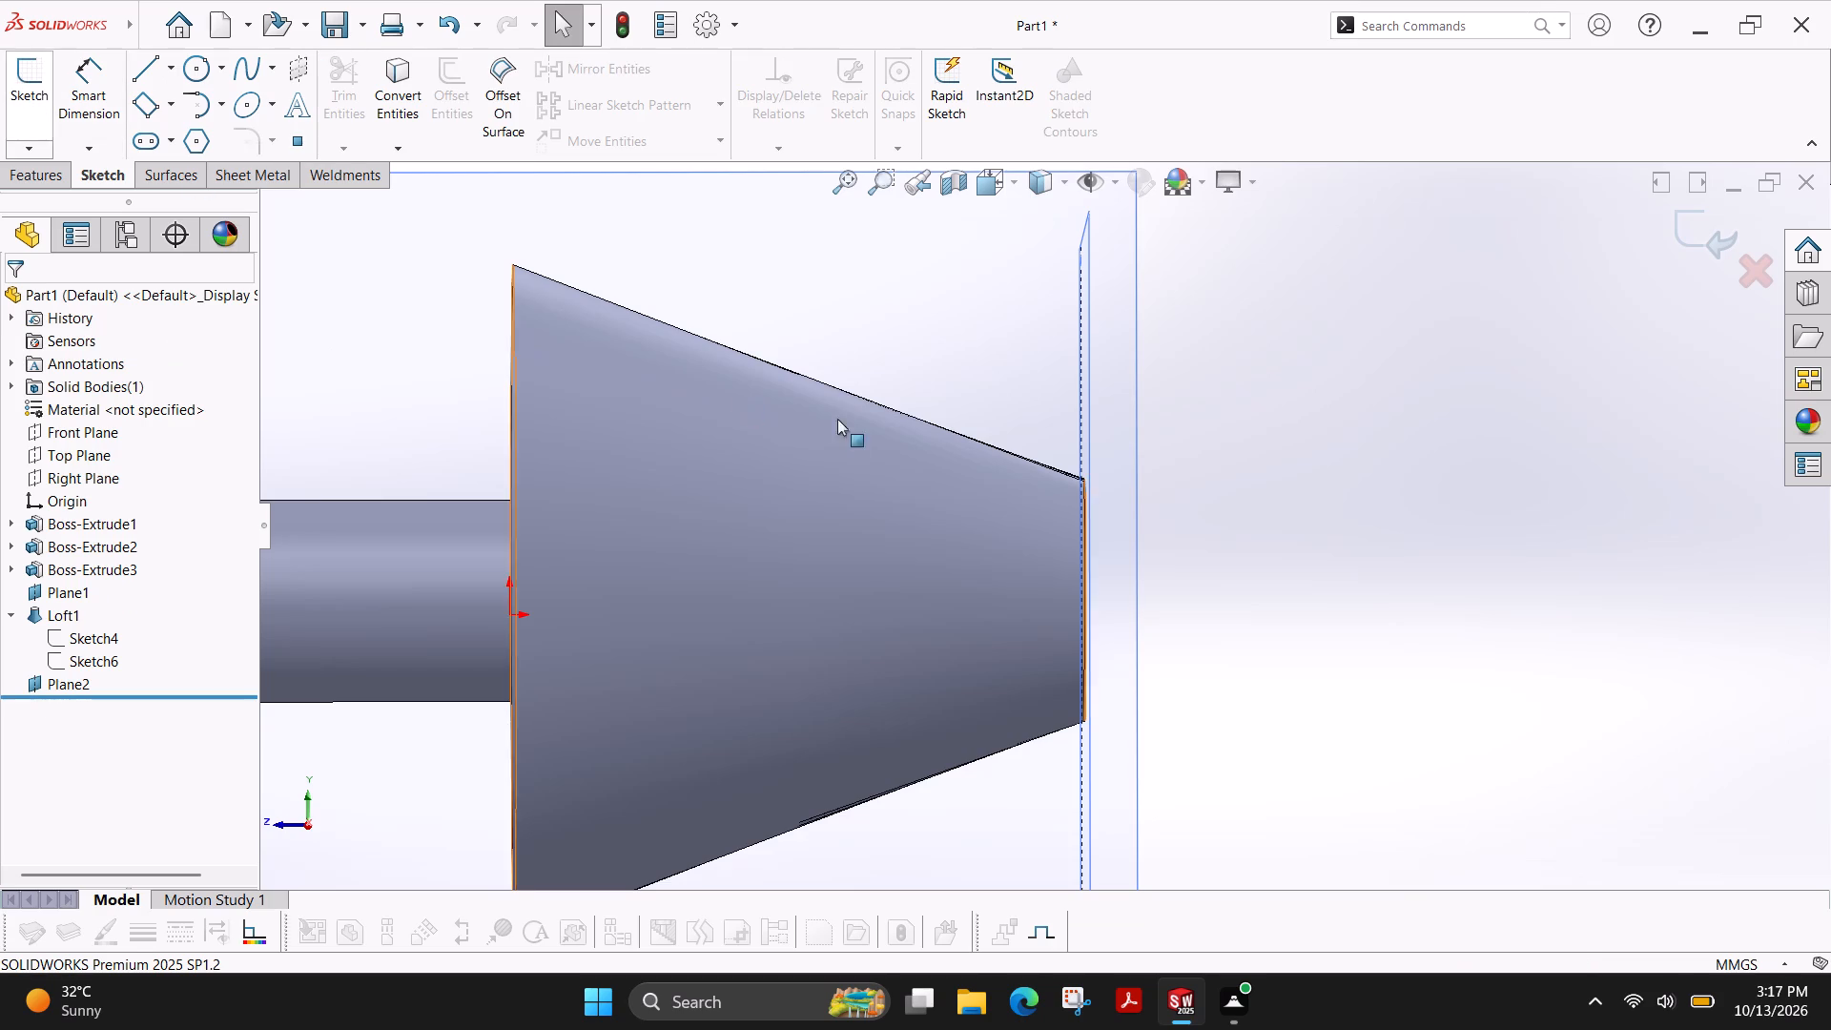
Start a new sketch on Plane2, the plane offset from the Right Plane.
{"action": "scroll", "coordinate": [943, 287], "scroll_direction": "down", "scroll_amount": 1}
{"action": "scroll", "coordinate": [943, 287], "scroll_direction": "up", "scroll_amount": 3}
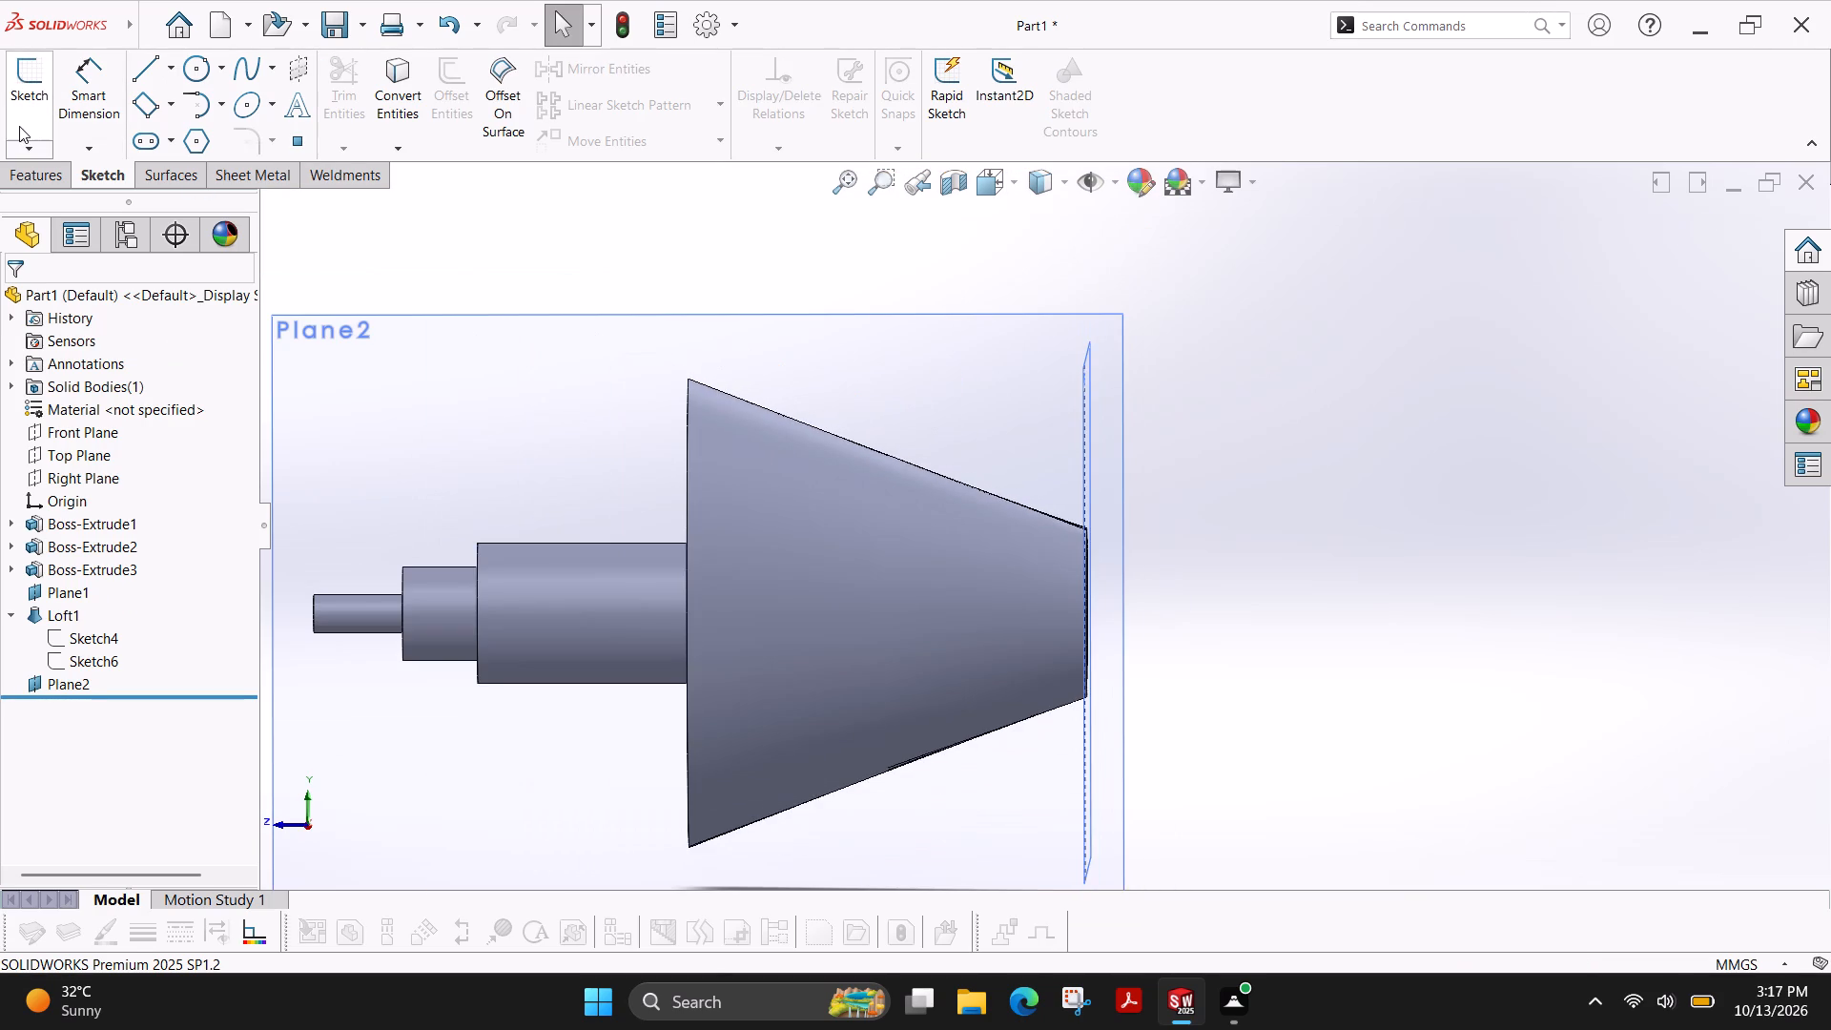
{"action": "left_click", "coordinate": [26, 85]}
{"action": "left_click", "coordinate": [861, 380]}
{"action": "key", "text": "Escape"}
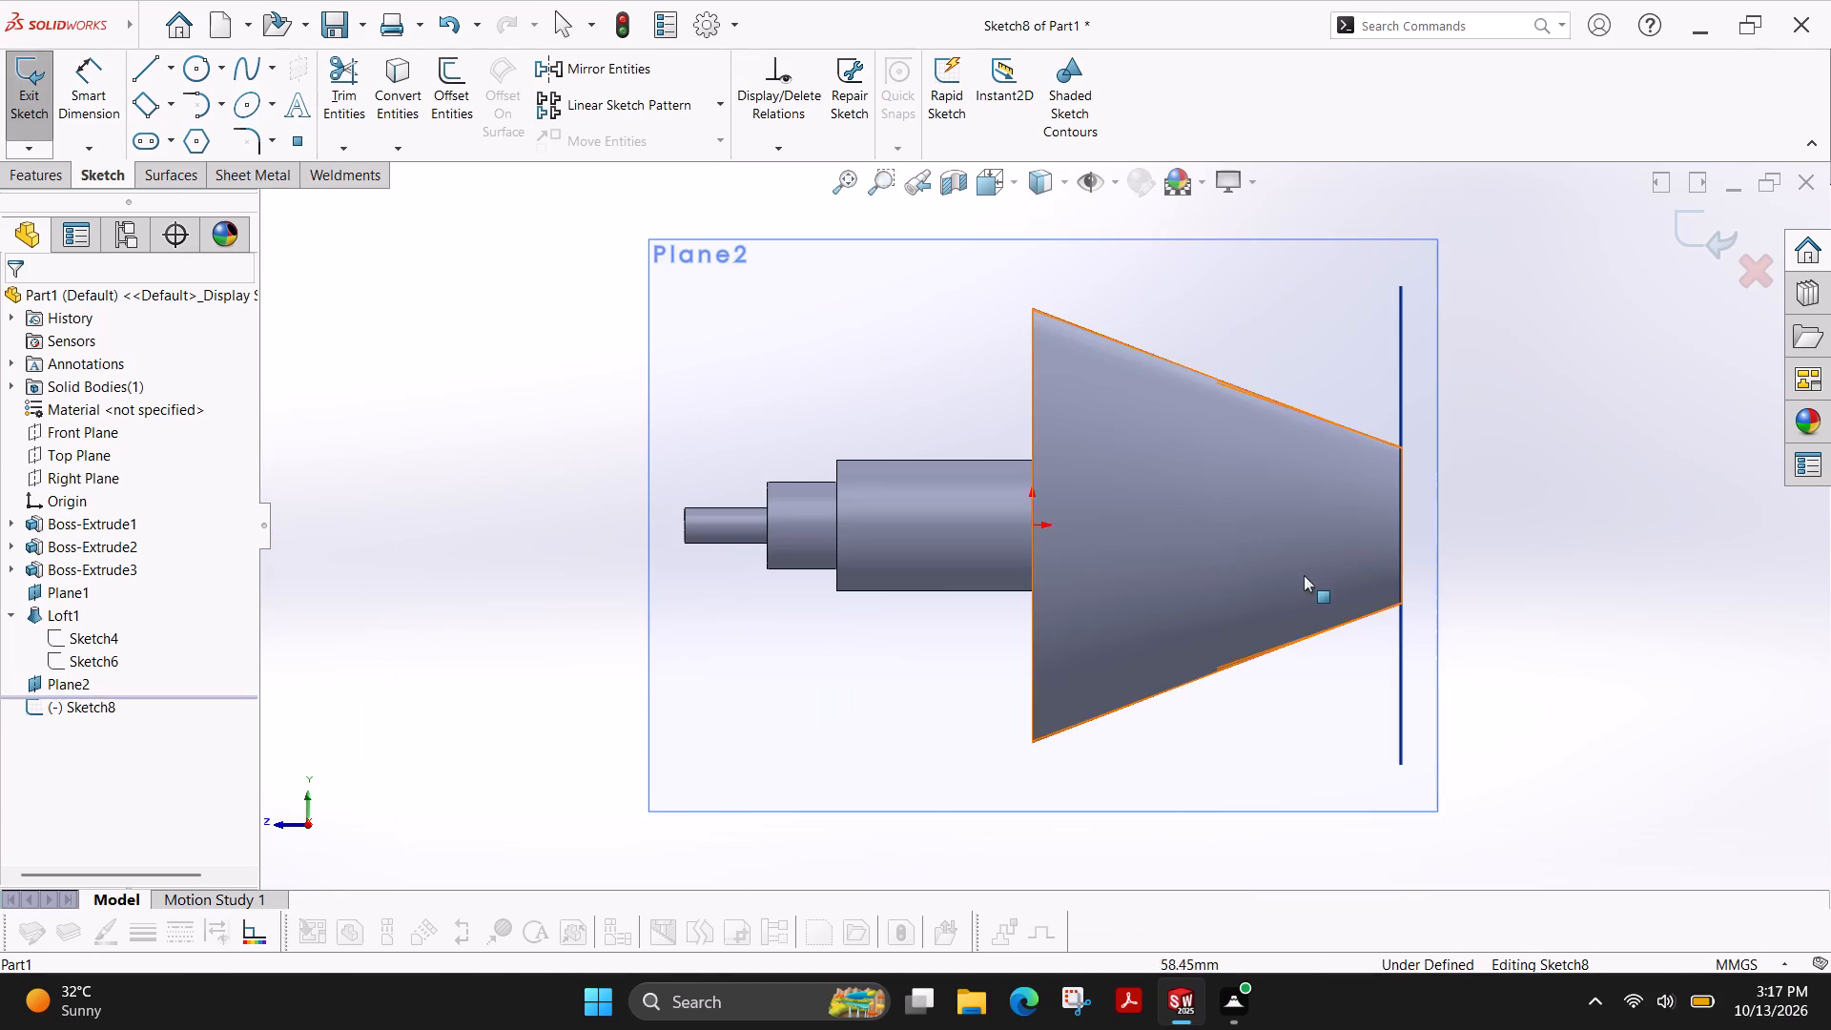
Sketch a vertical line about 65 mm long across the tapered section, slightly inward from its small end.
{"action": "scroll", "coordinate": [1419, 463], "scroll_direction": "down", "scroll_amount": 3}
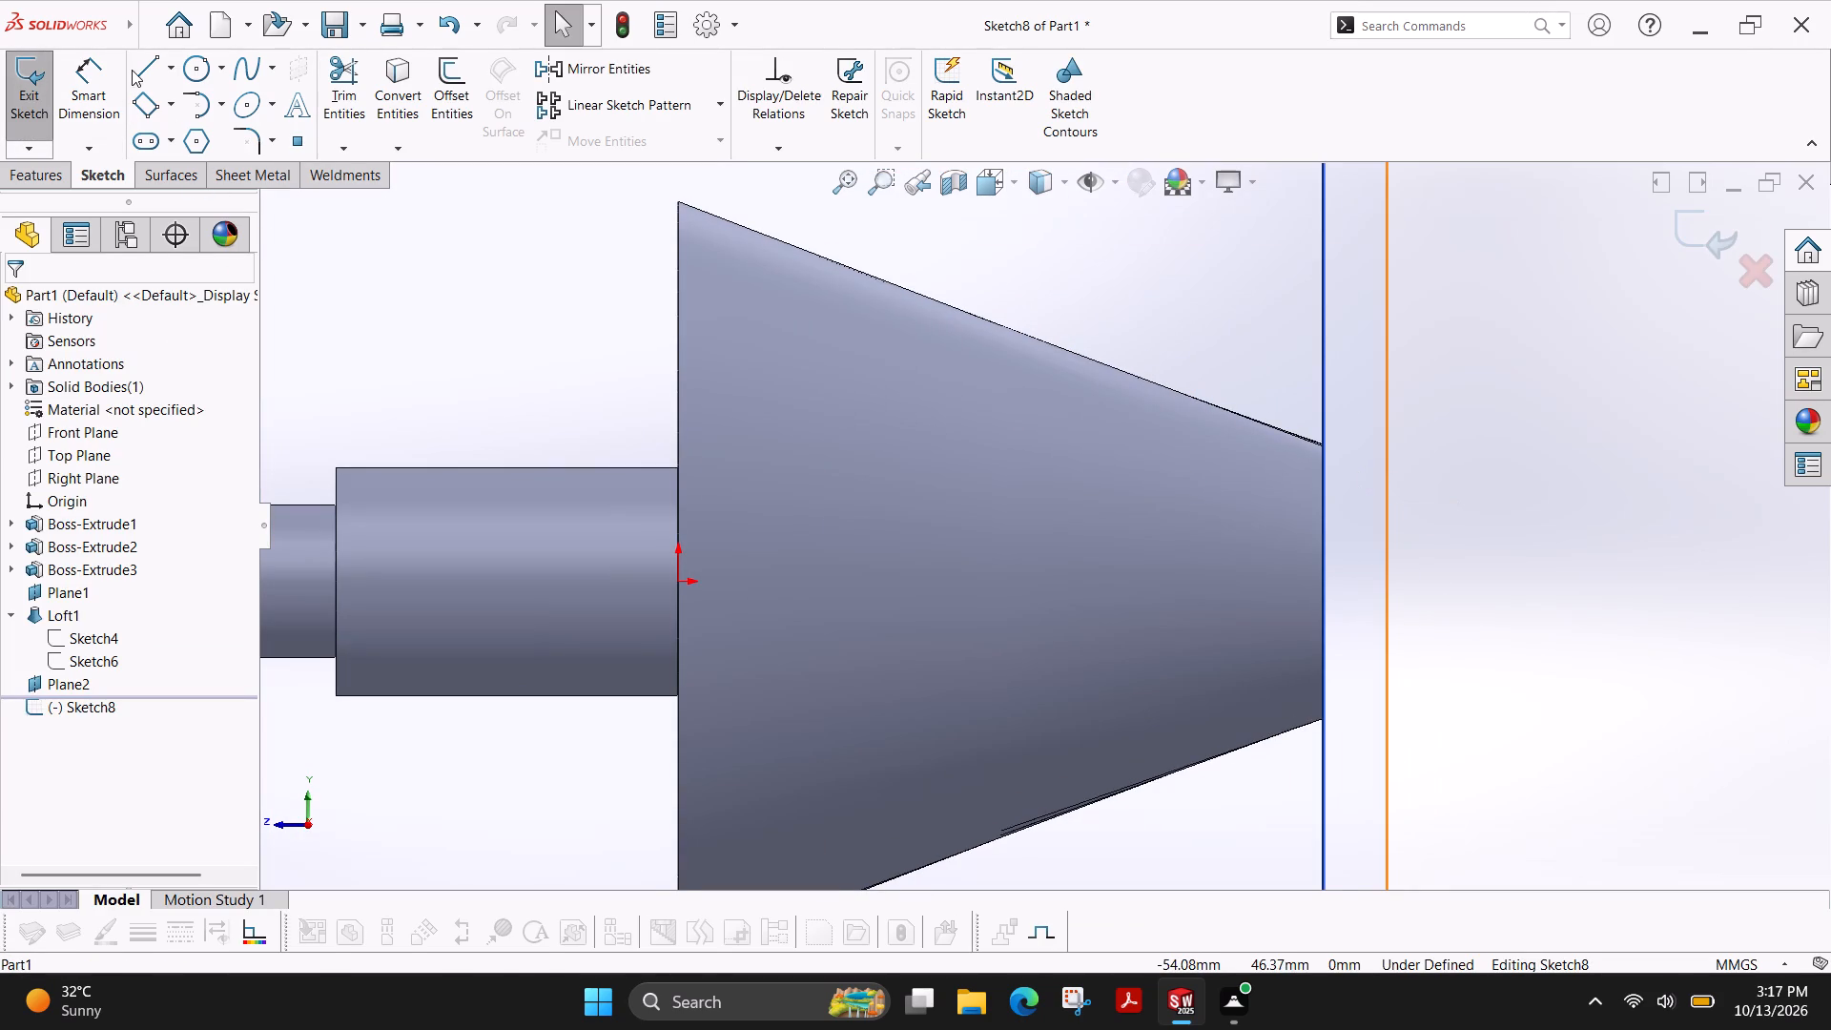
{"action": "left_click", "coordinate": [140, 71]}
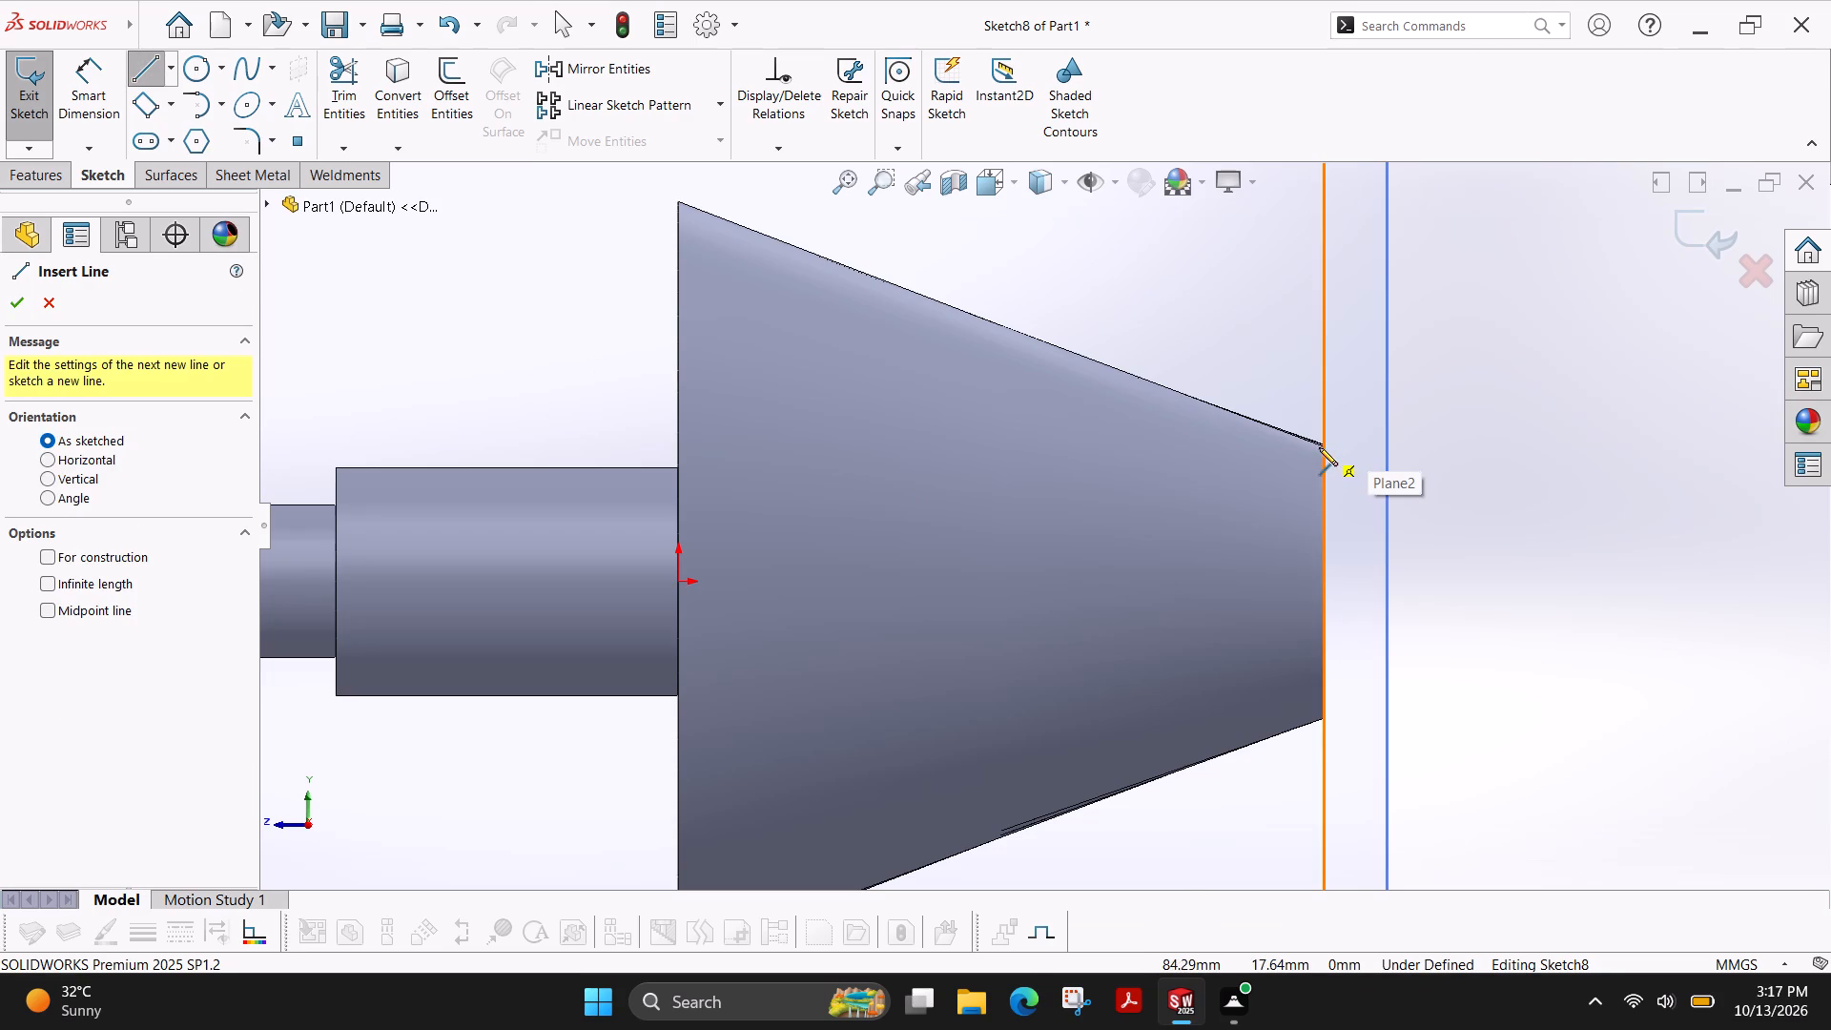
{"action": "scroll", "coordinate": [1321, 450], "scroll_direction": "down", "scroll_amount": 6}
{"action": "scroll", "coordinate": [1188, 482], "scroll_direction": "down", "scroll_amount": 9}
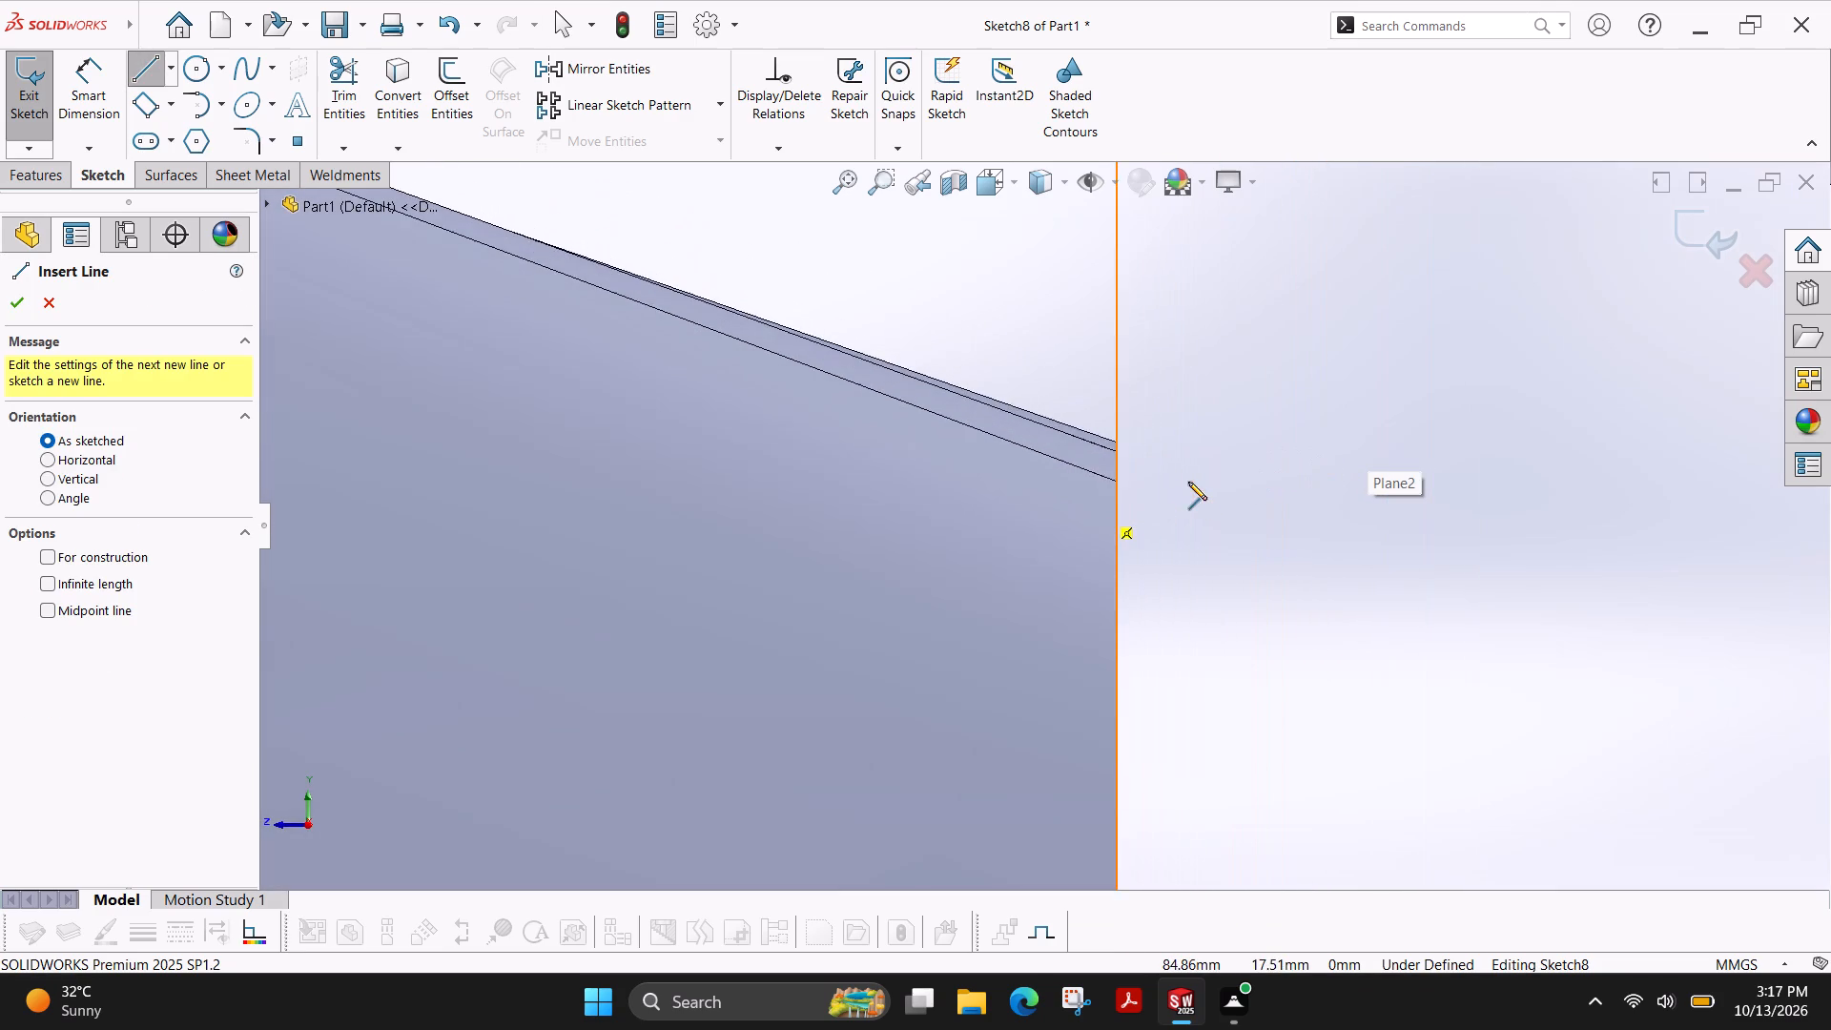
{"action": "scroll", "coordinate": [1027, 464], "scroll_direction": "up", "scroll_amount": 10}
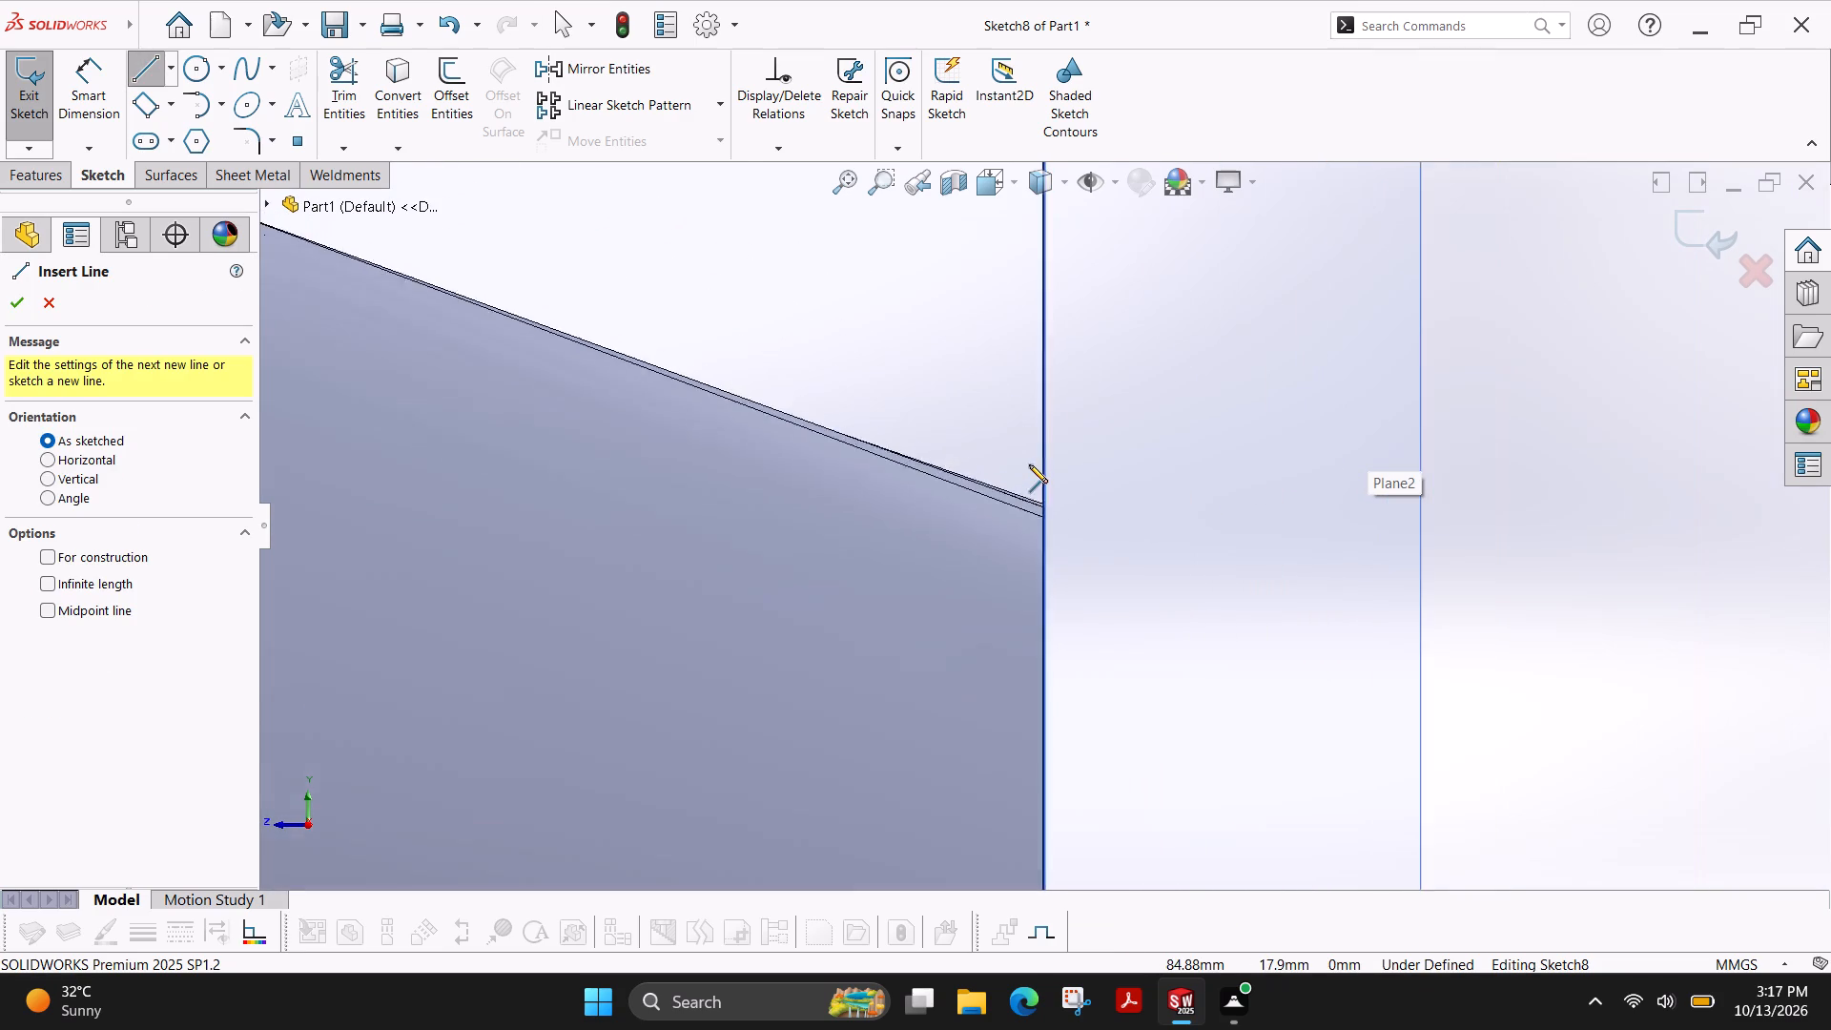
{"action": "scroll", "coordinate": [1029, 464], "scroll_direction": "up", "scroll_amount": 10}
{"action": "scroll", "coordinate": [1029, 464], "scroll_direction": "down", "scroll_amount": 2}
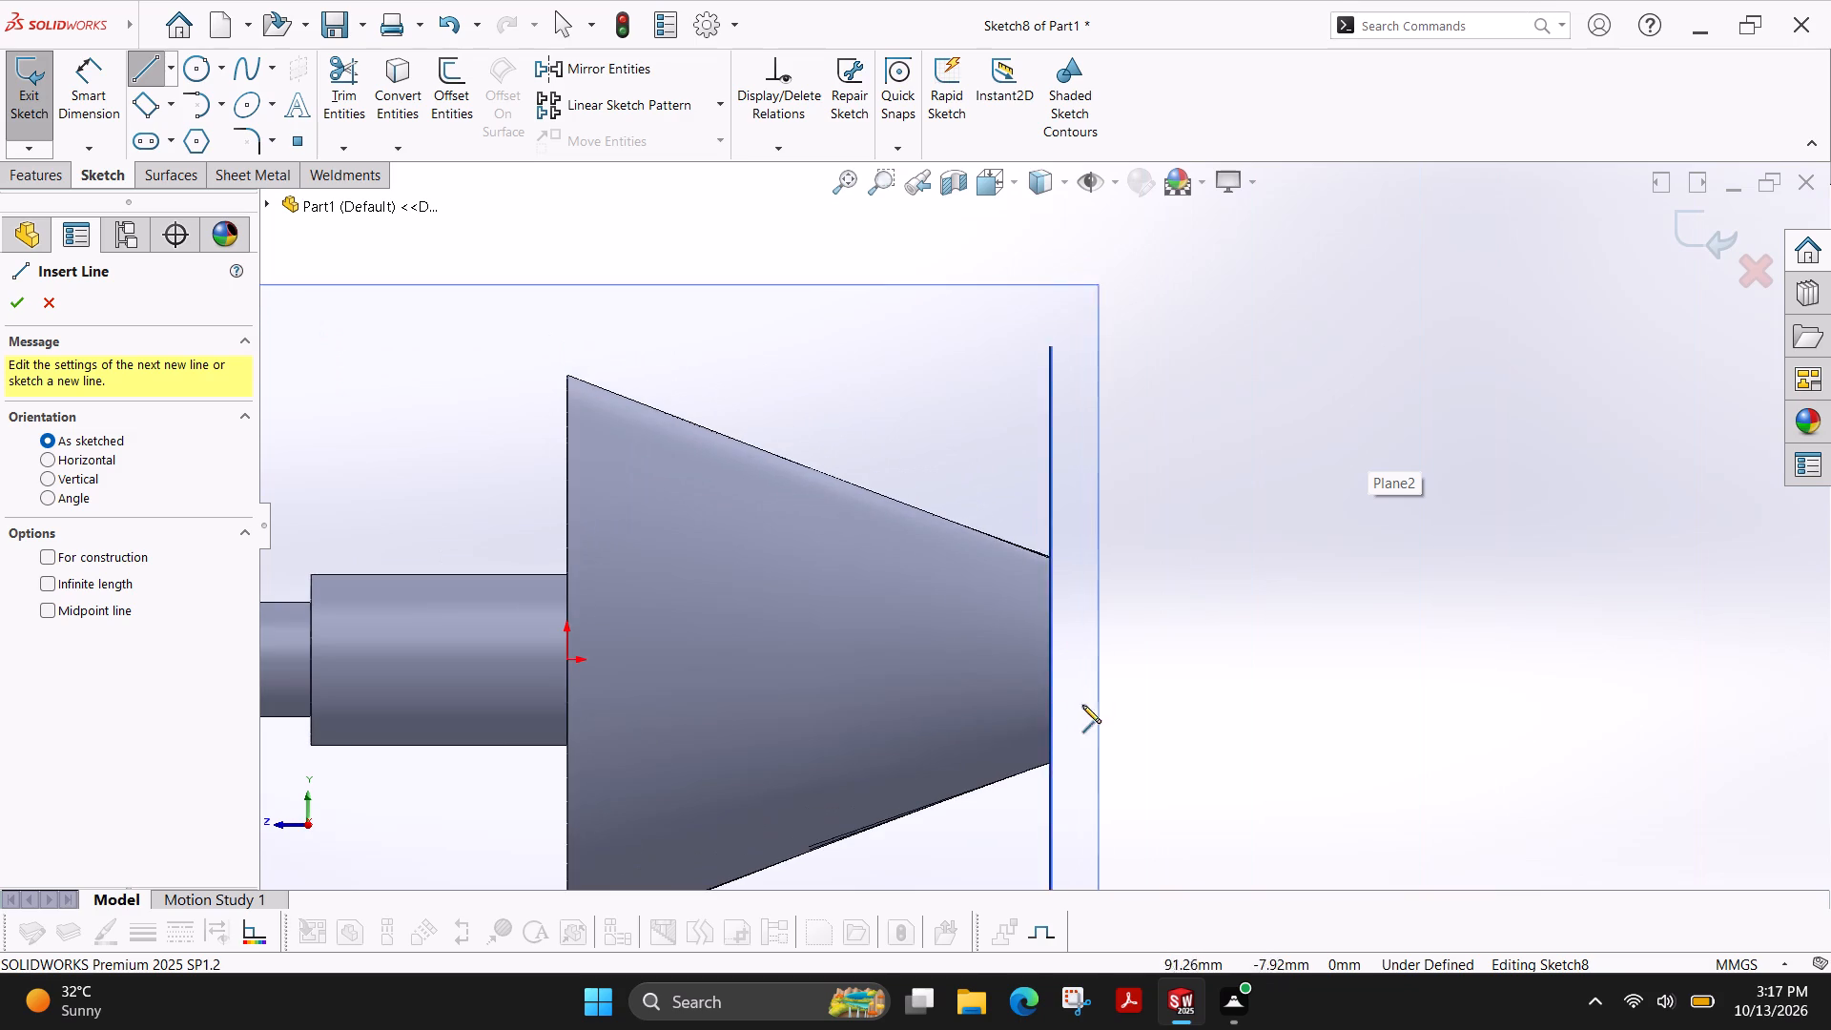
{"action": "scroll", "coordinate": [1008, 752], "scroll_direction": "up", "scroll_amount": 4}
{"action": "scroll", "coordinate": [1008, 752], "scroll_direction": "down", "scroll_amount": 3}
{"action": "scroll", "coordinate": [1033, 471], "scroll_direction": "up", "scroll_amount": 1}
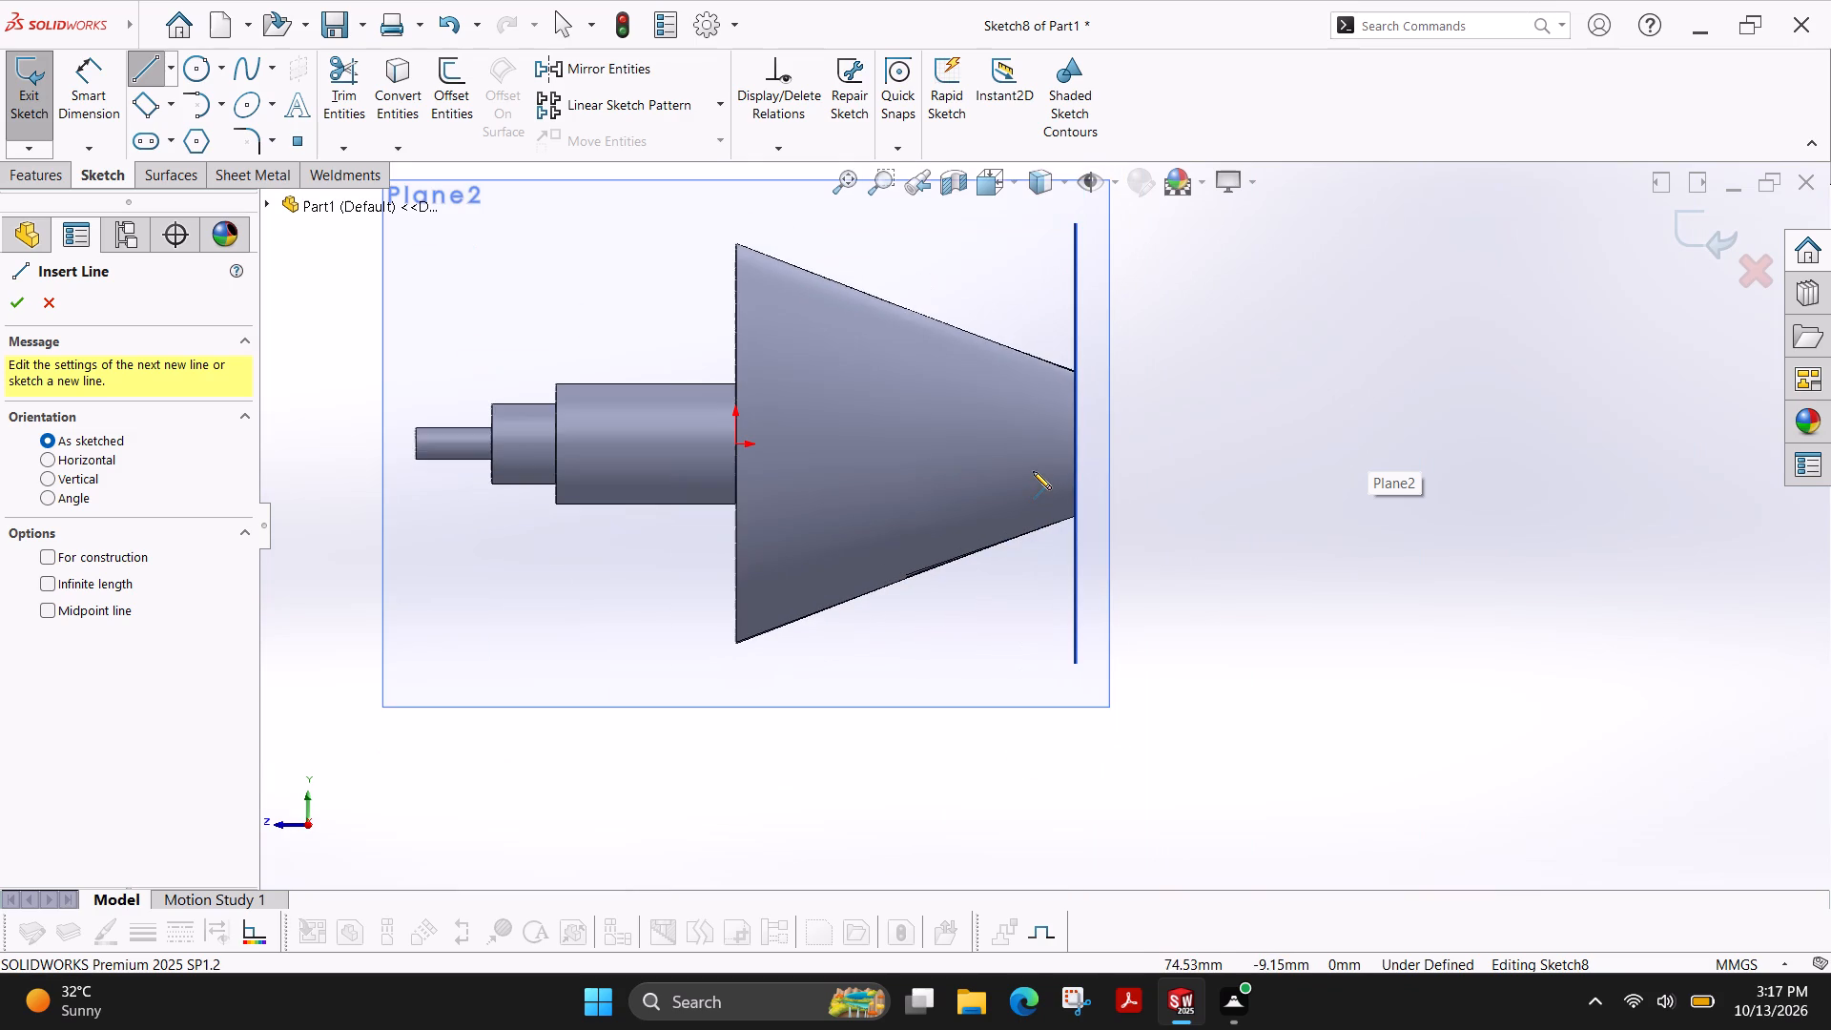
{"action": "left_click", "coordinate": [1029, 318]}
{"action": "left_click", "coordinate": [1032, 576]}
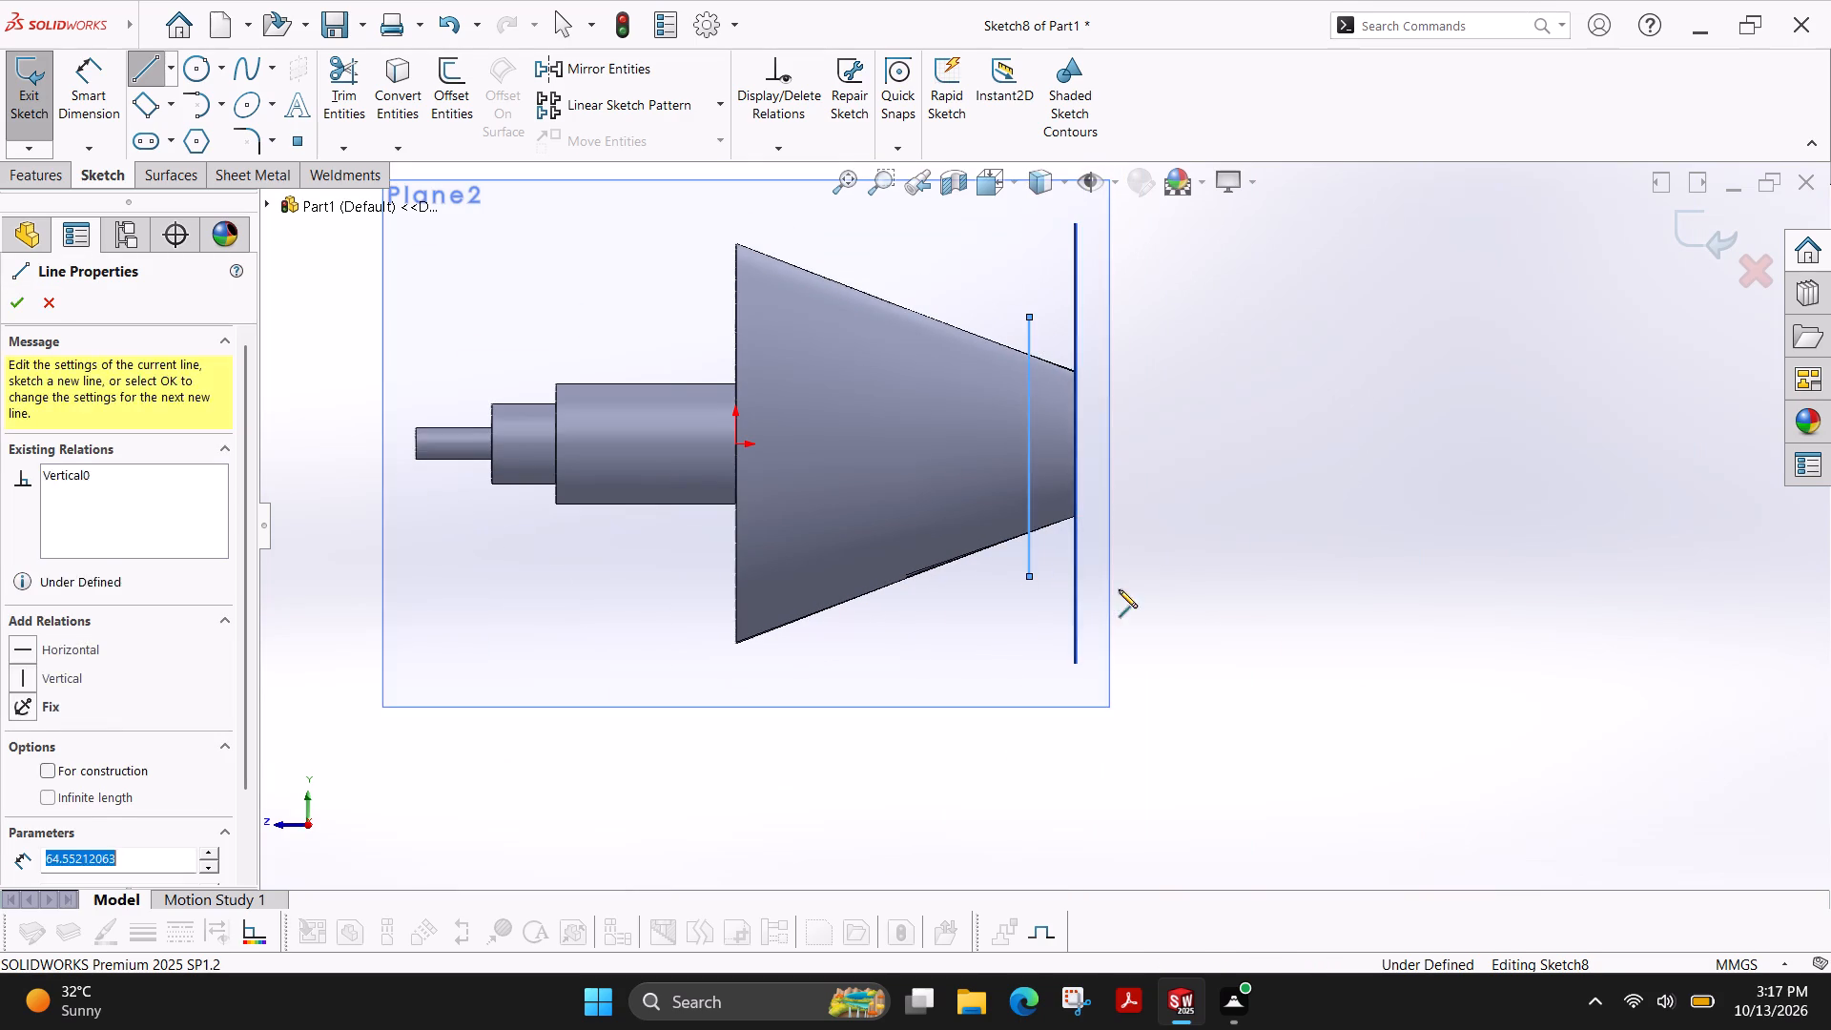
{"action": "key", "text": "Escape"}
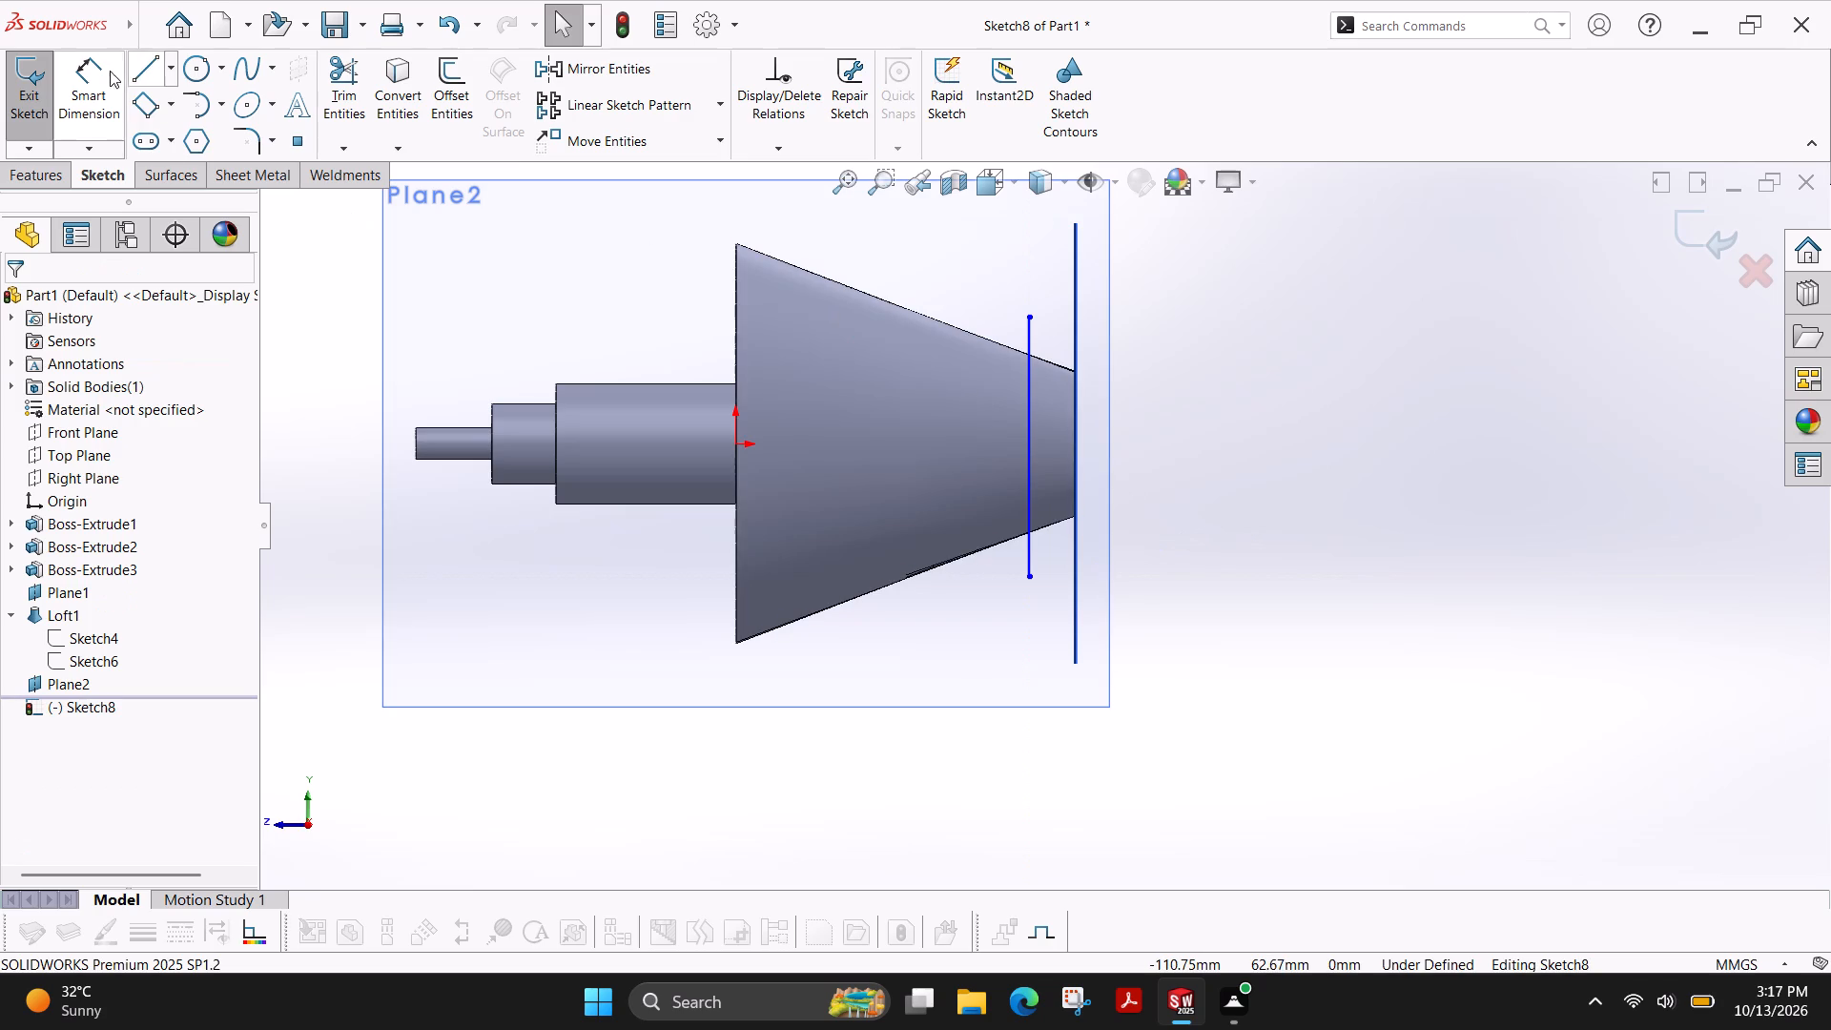
Dimension the vertical line 10 mm from the reference plane at the loft's small end.
{"action": "left_click", "coordinate": [95, 80]}
{"action": "left_click", "coordinate": [1077, 381]}
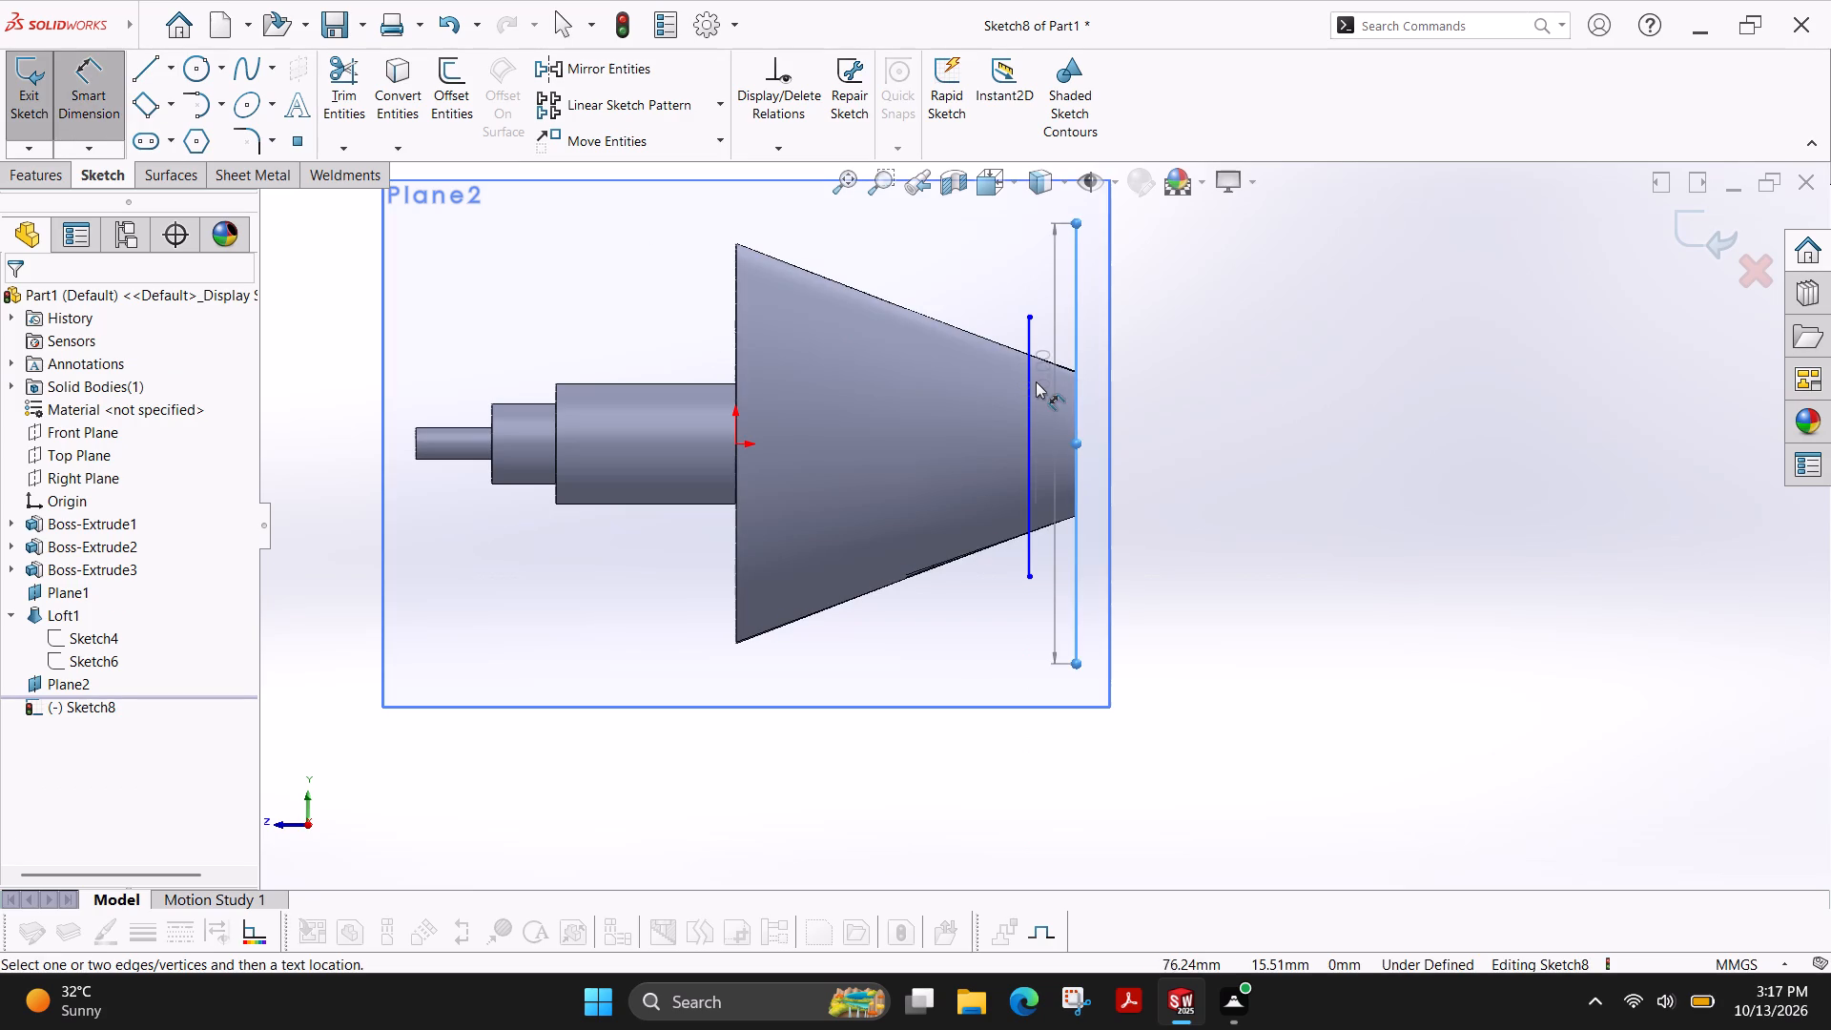
{"action": "left_click", "coordinate": [1026, 385]}
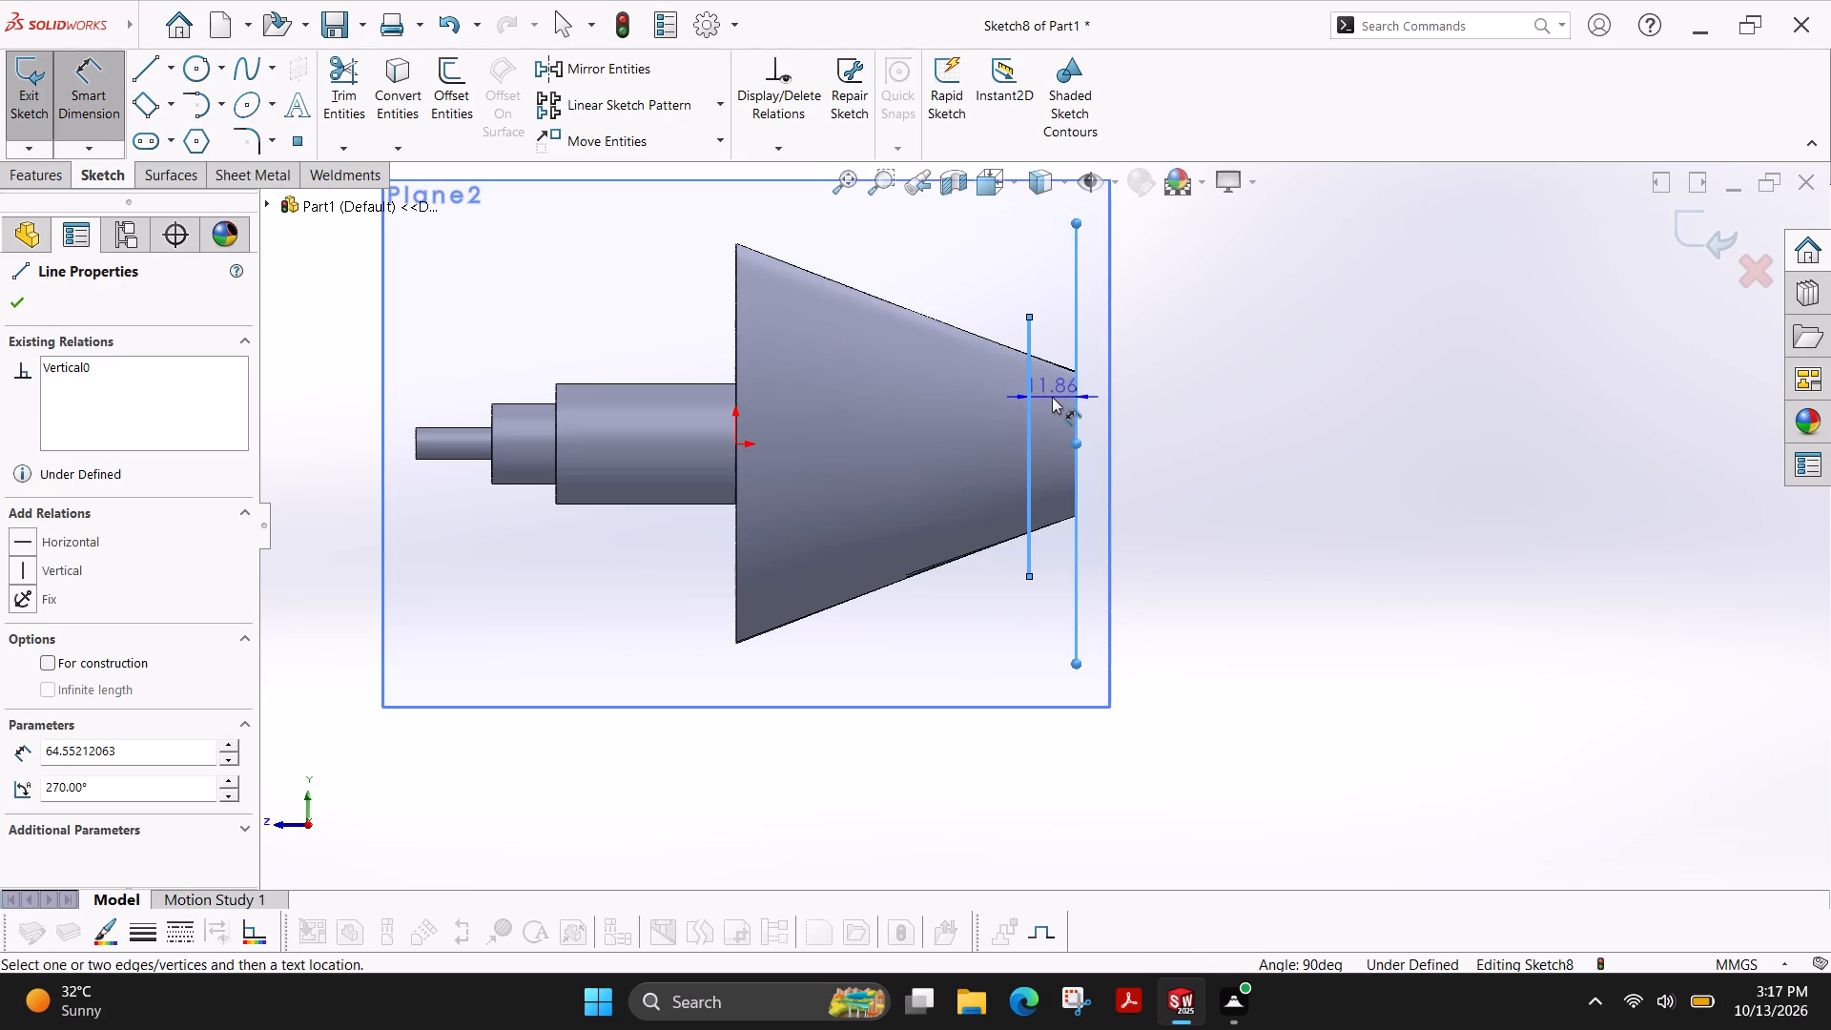
{"action": "left_click", "coordinate": [1052, 397]}
{"action": "type", "text": "10"}
{"action": "key", "text": "Return"}
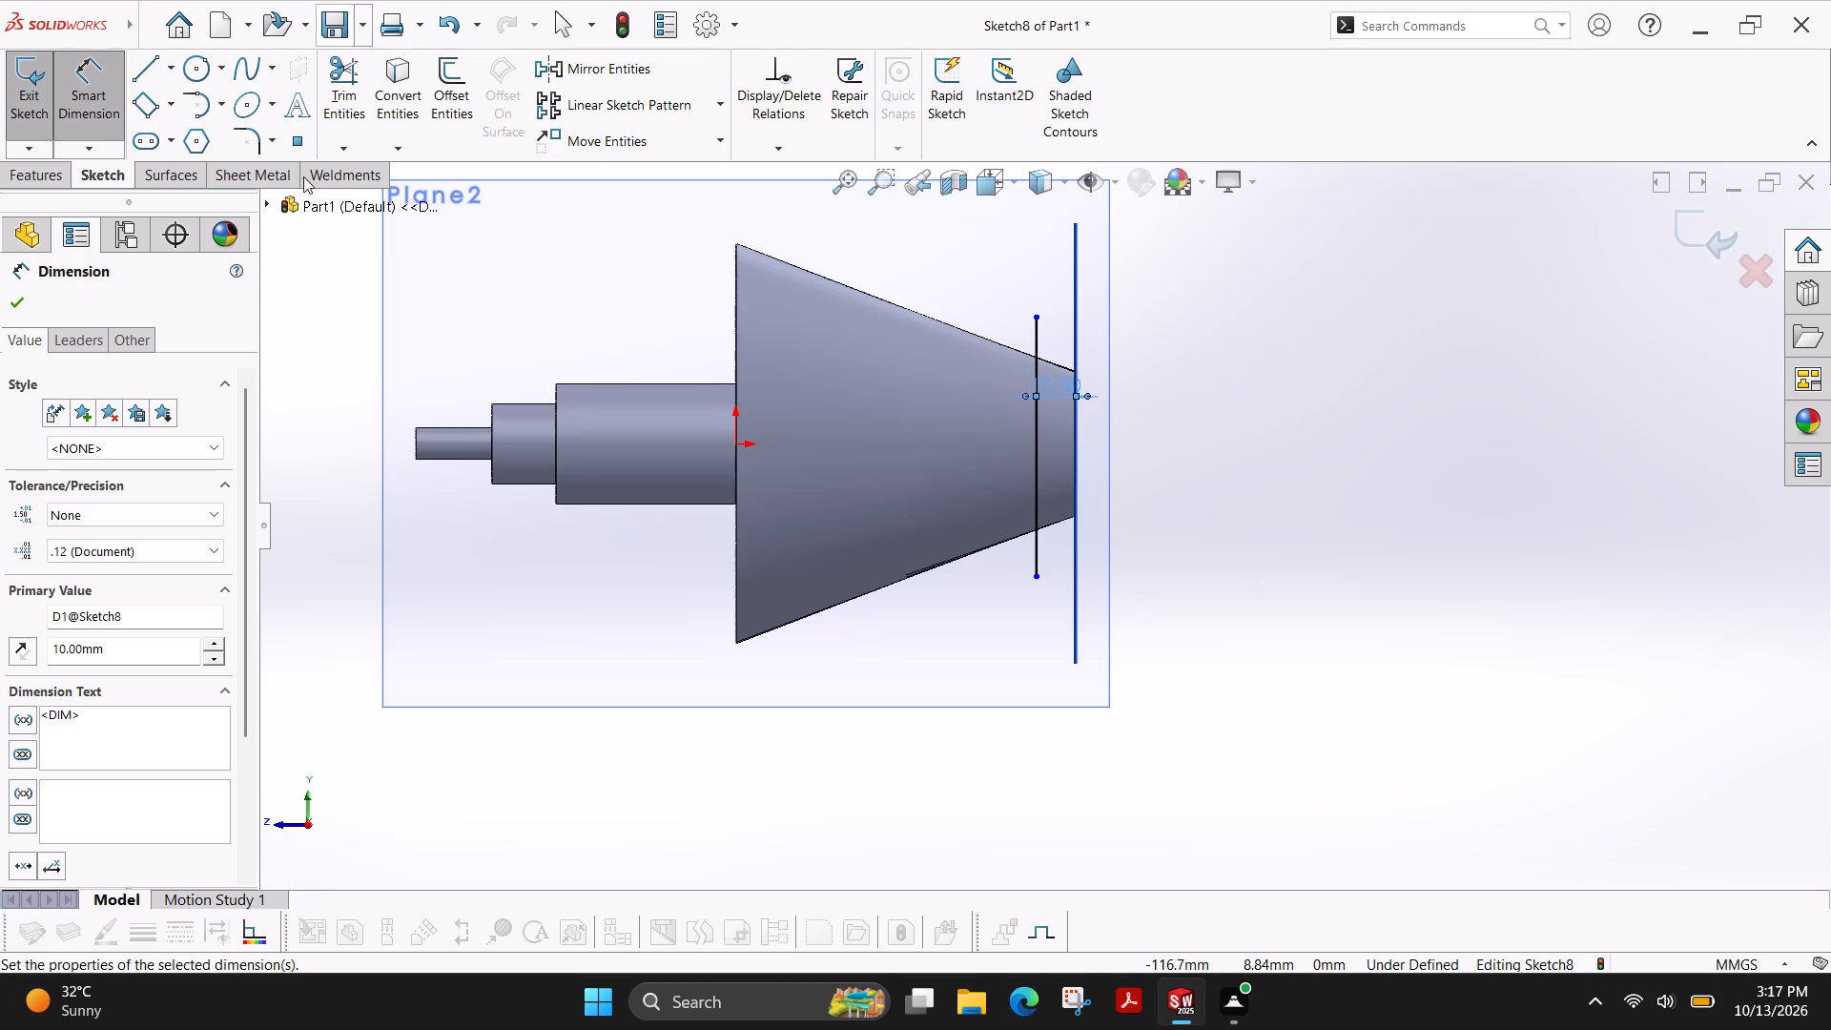
{"action": "left_click", "coordinate": [21, 299]}
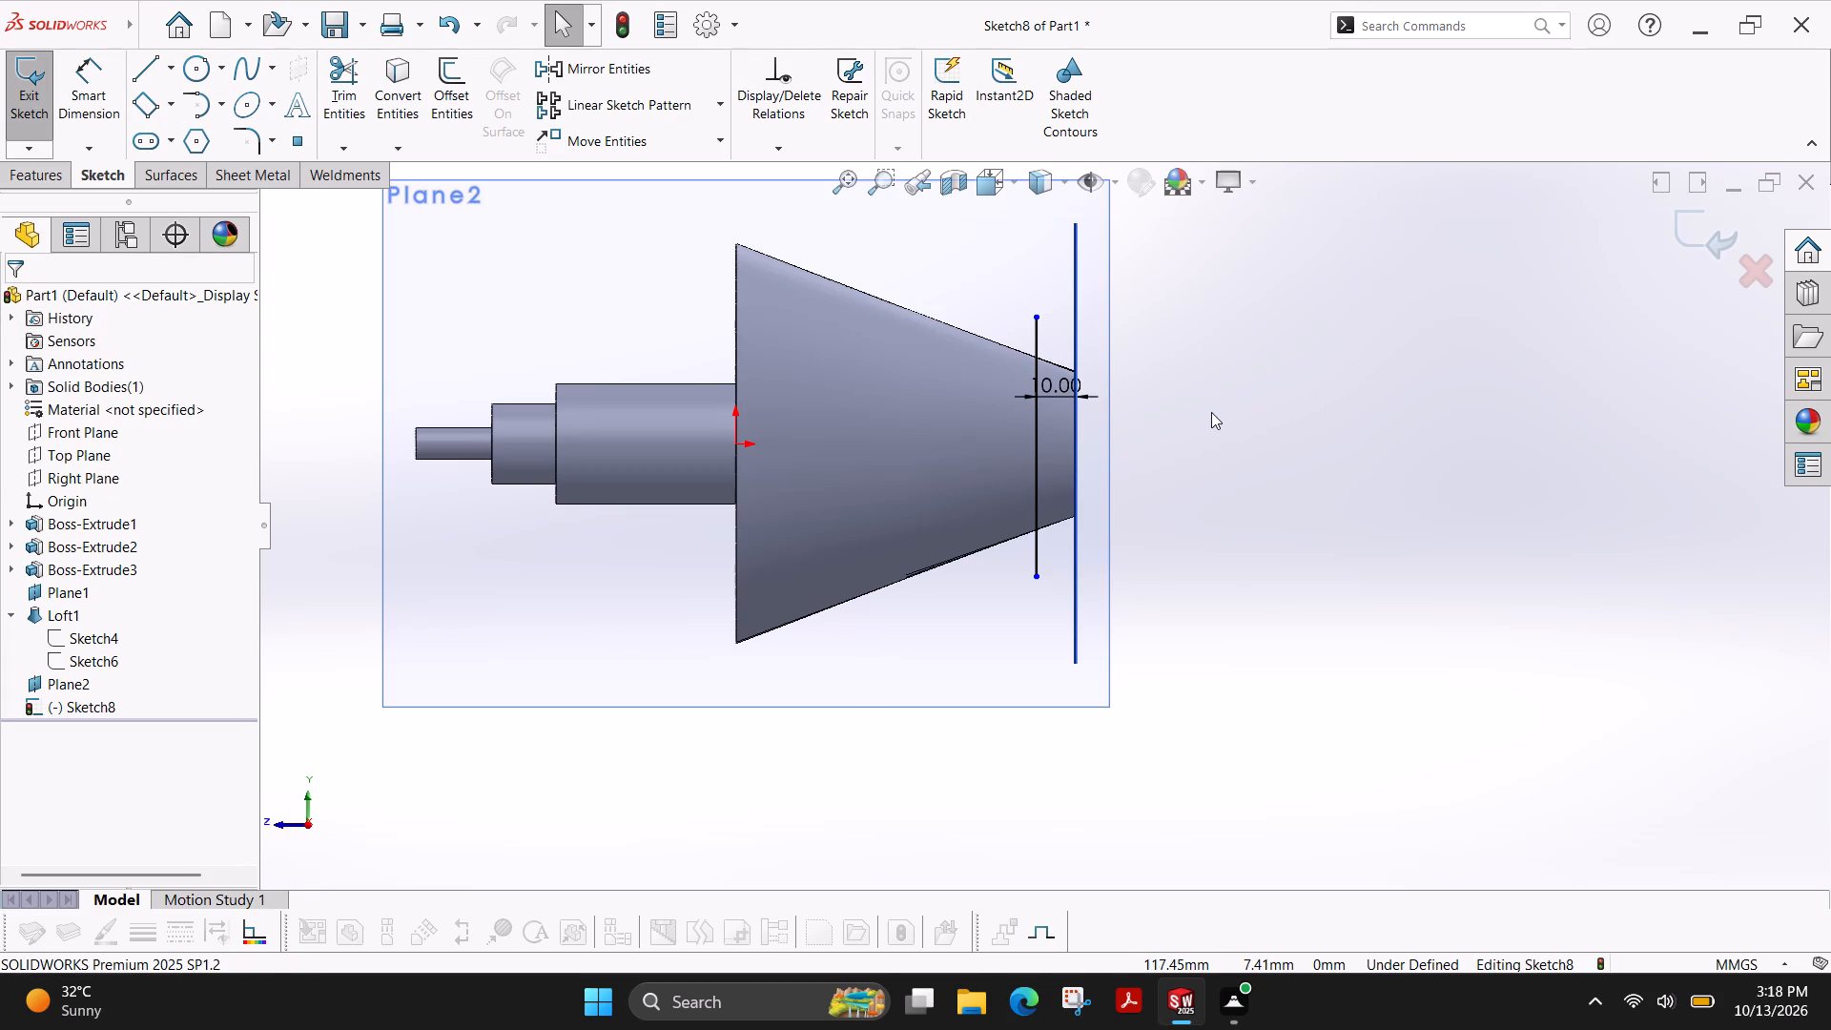
Inspect the line against the tapered section and search the commands for "proje".
{"action": "middle_click_drag", "start_coordinate": [1248, 364], "coordinate": [1149, 322], "text": "ctrl+shift"}
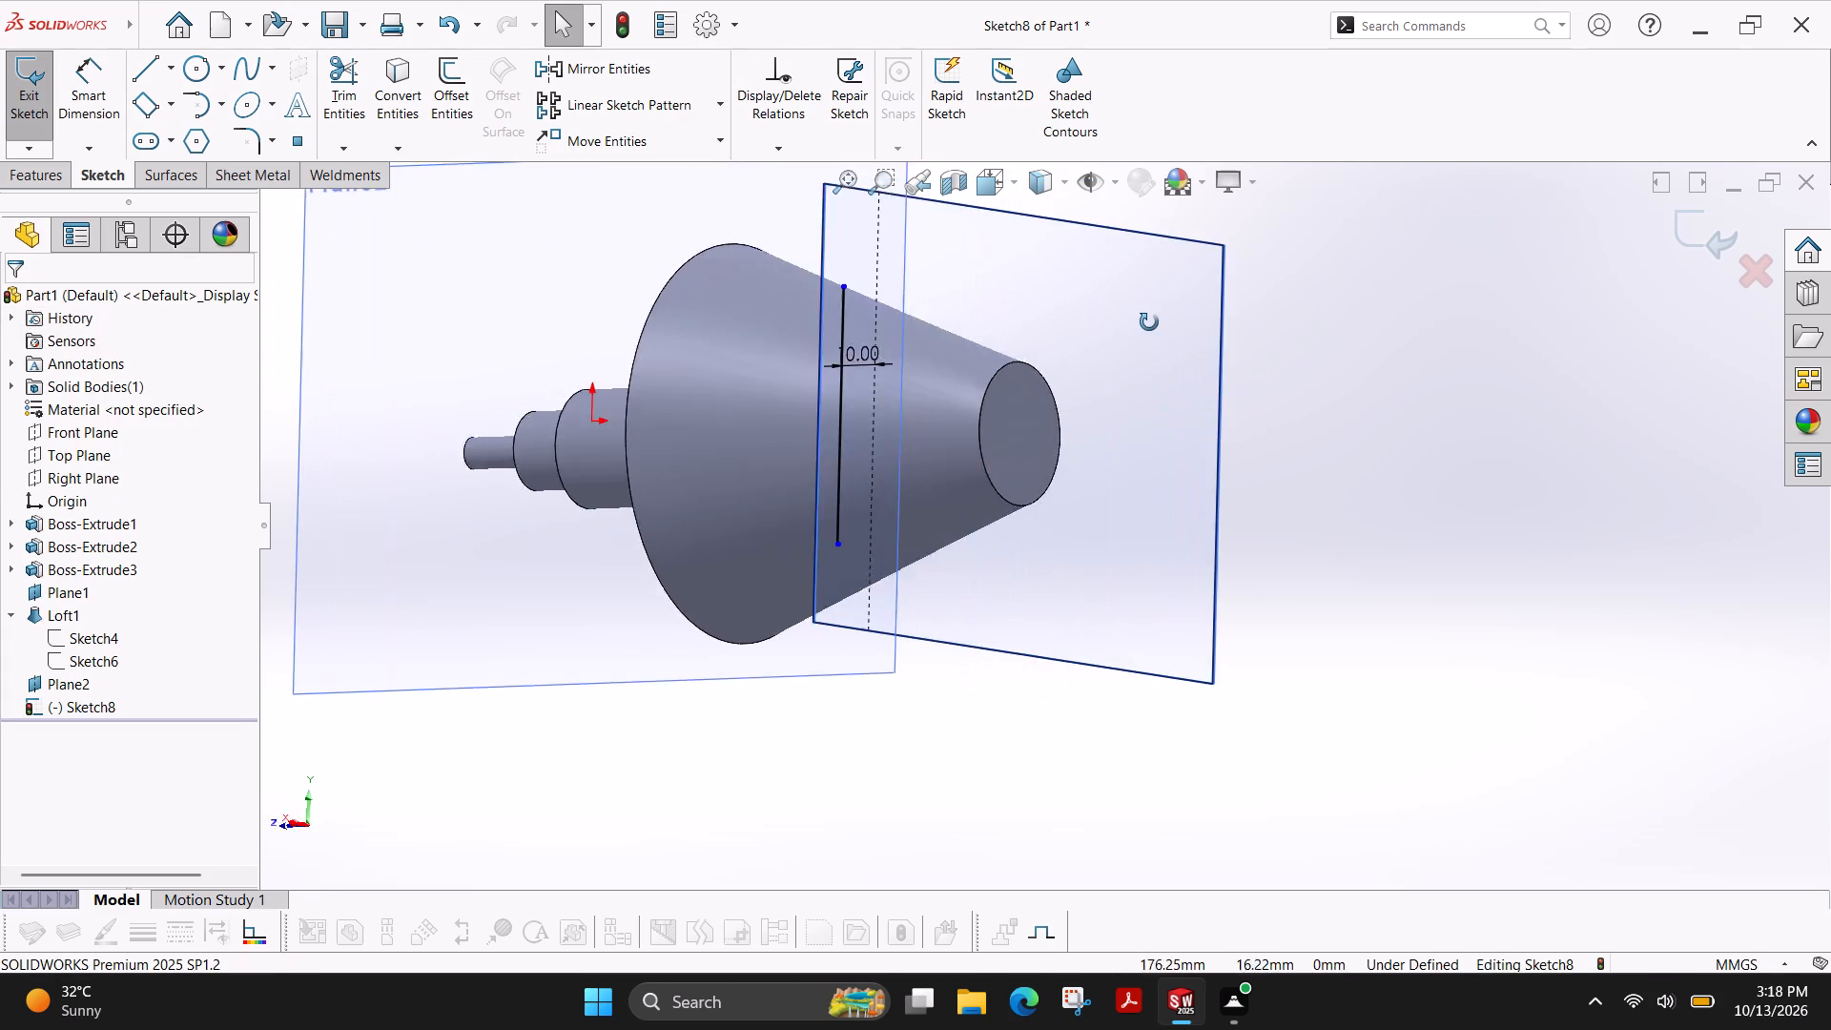
{"action": "middle_click_drag", "start_coordinate": [1149, 322], "coordinate": [1211, 360], "text": "ctrl+shift"}
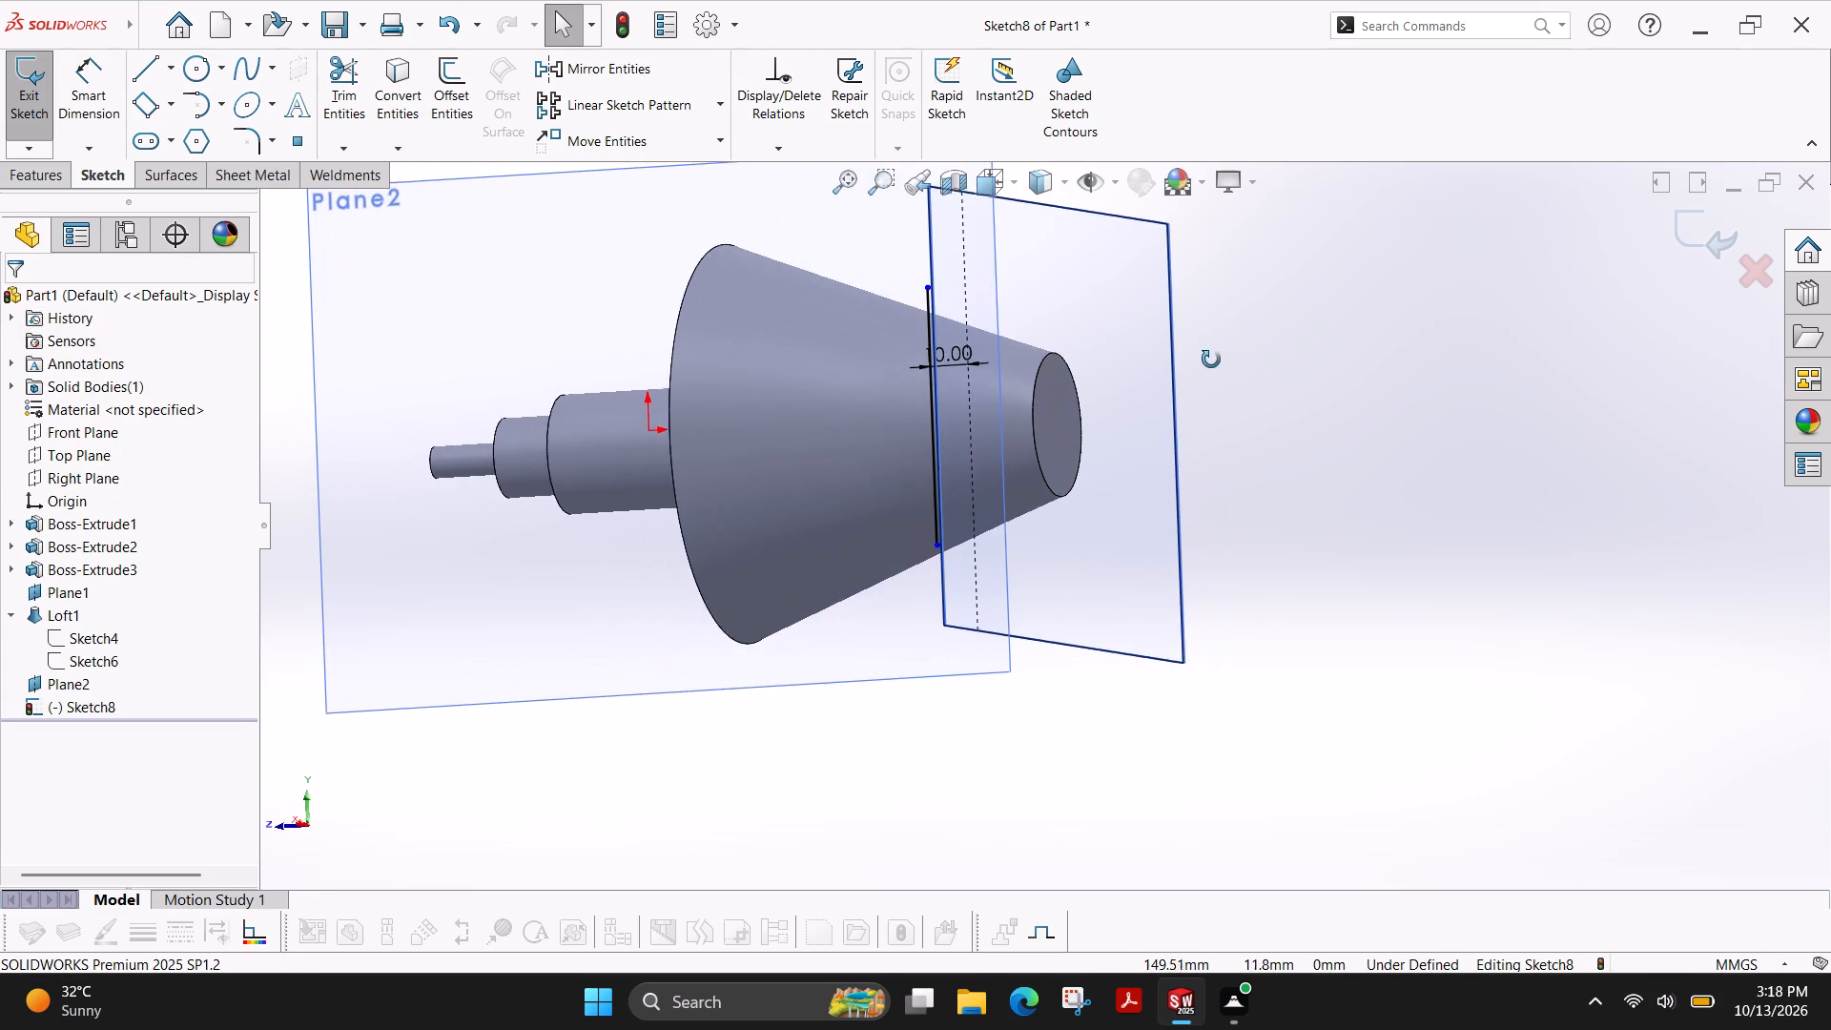
{"action": "middle_click_drag", "start_coordinate": [1211, 360], "coordinate": [1246, 381], "text": "ctrl+shift"}
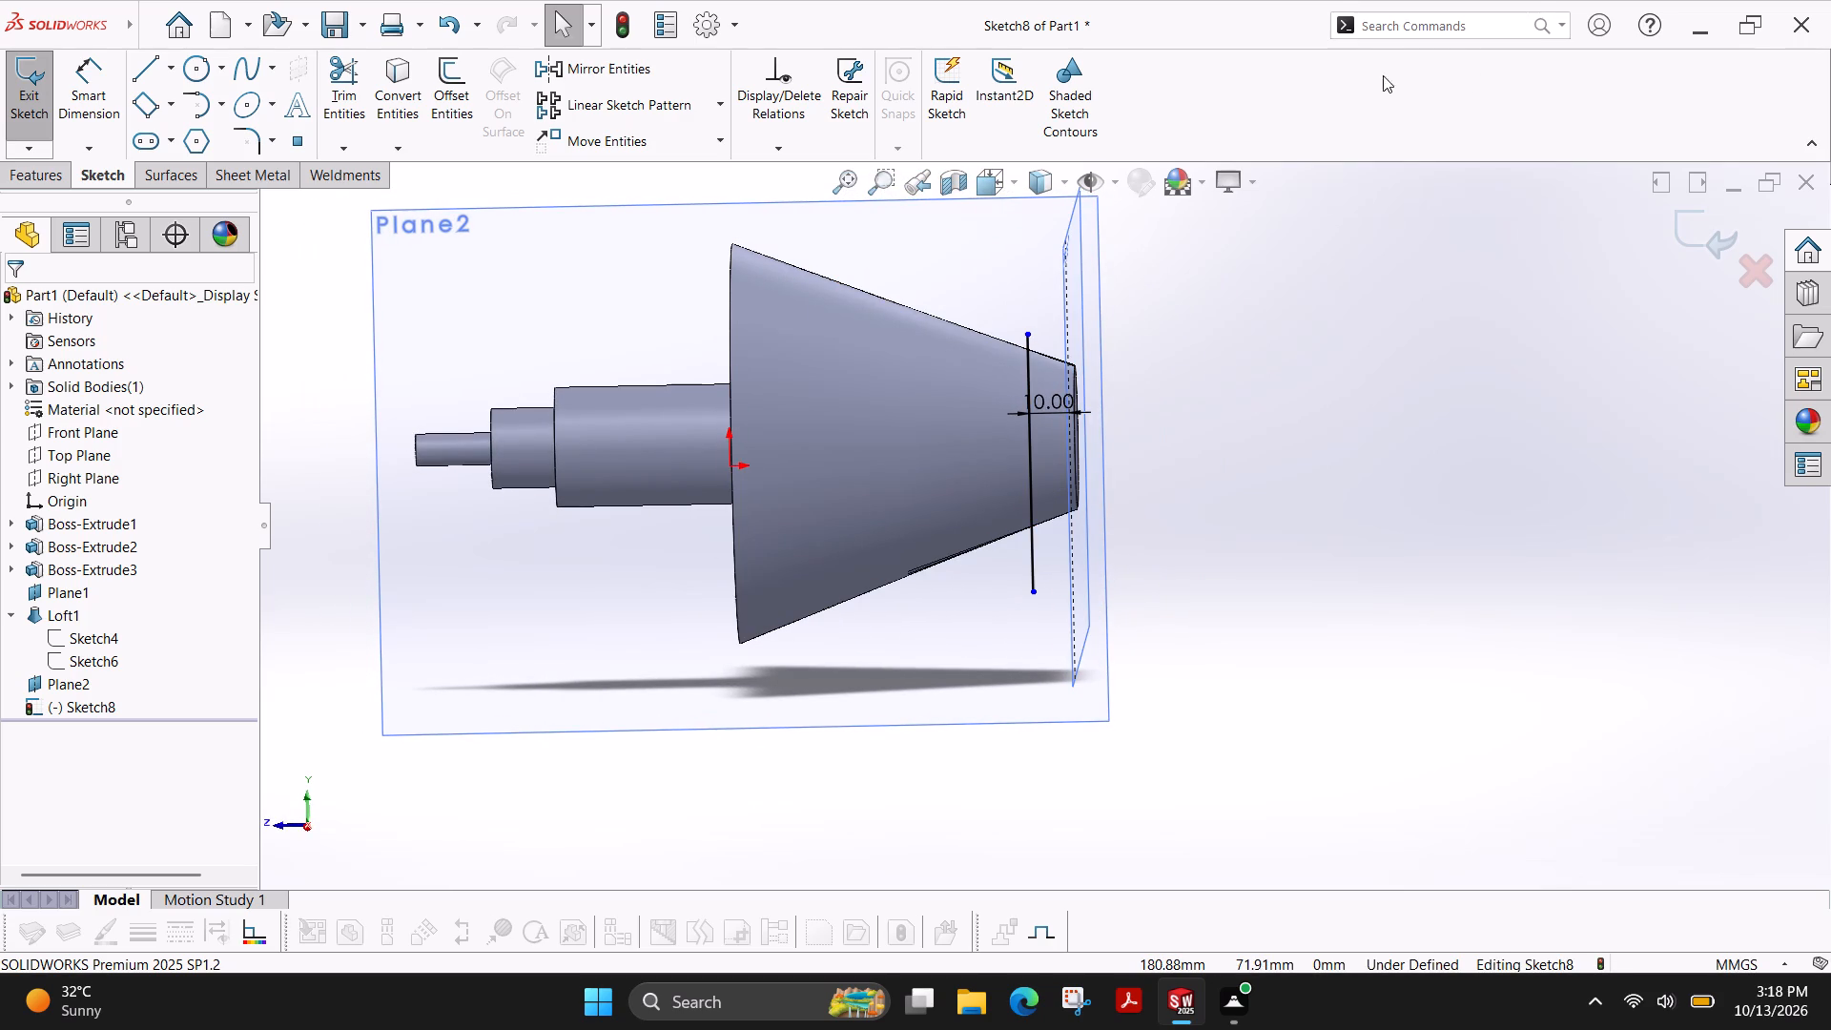
{"action": "key", "text": "Escape"}
{"action": "left_click", "coordinate": [1417, 31]}
{"action": "type", "text": "pro"}
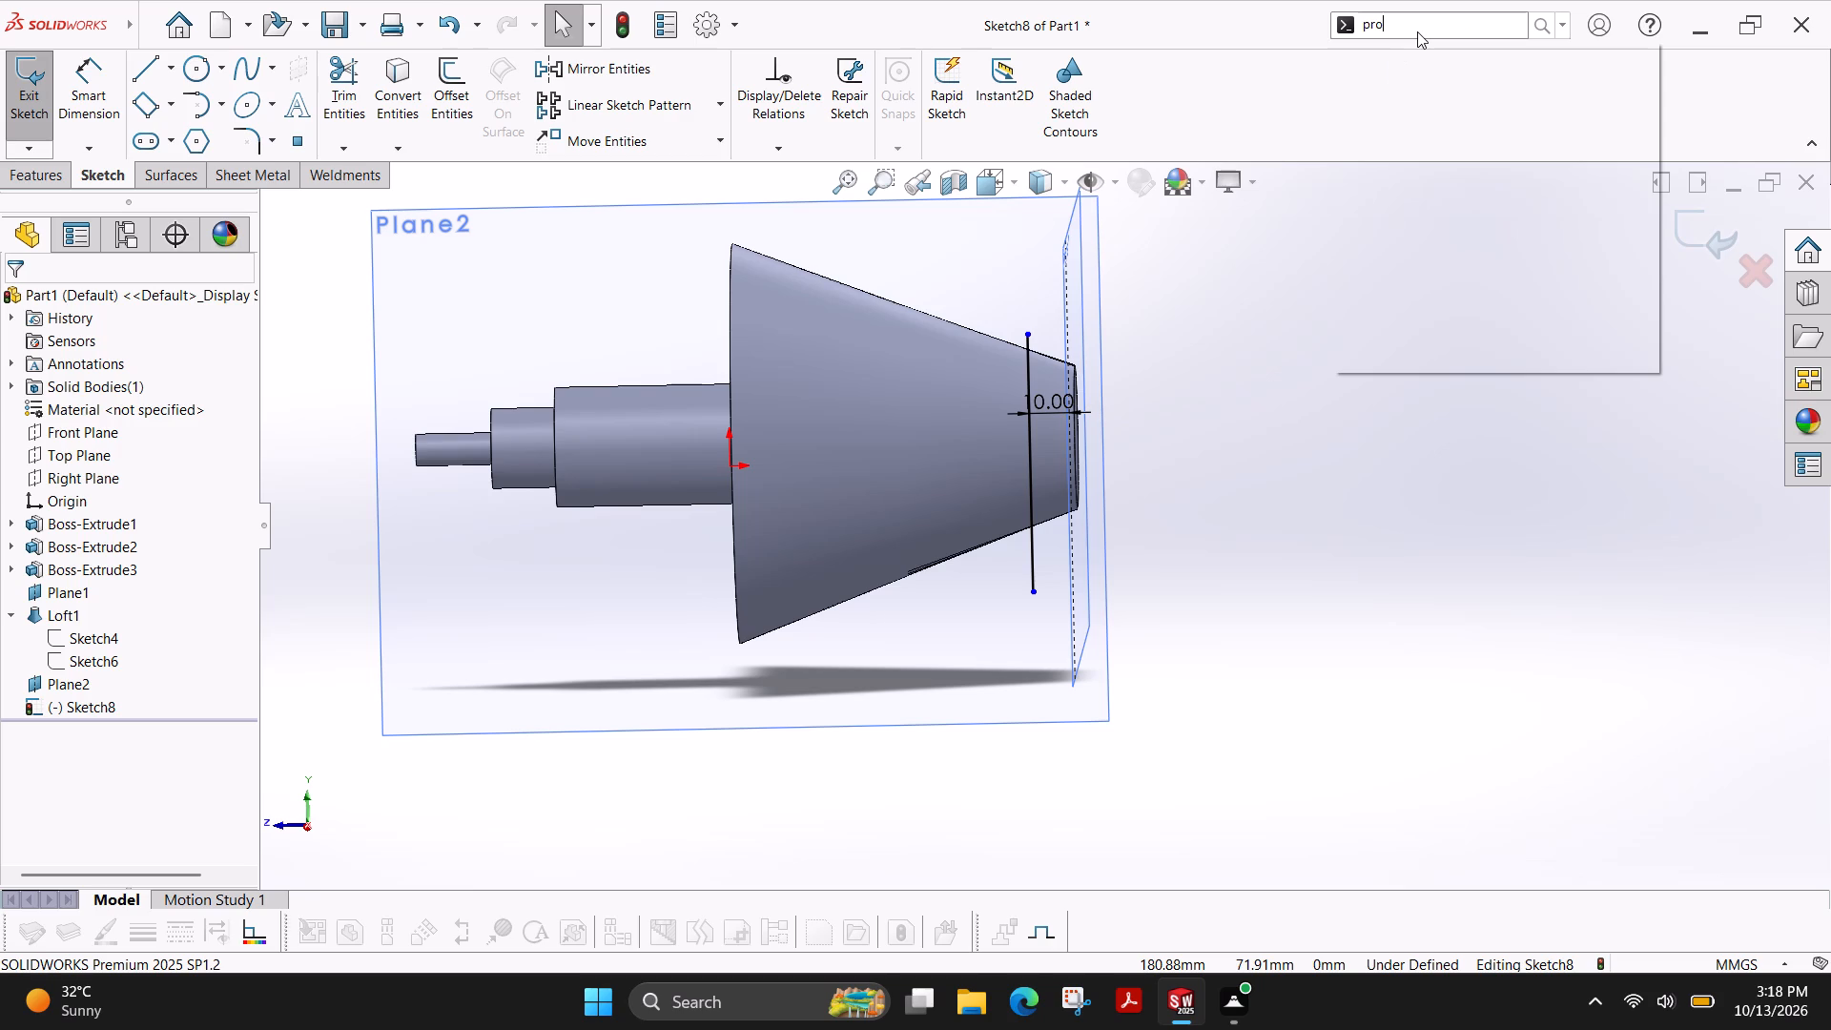
{"action": "type", "text": "je"}
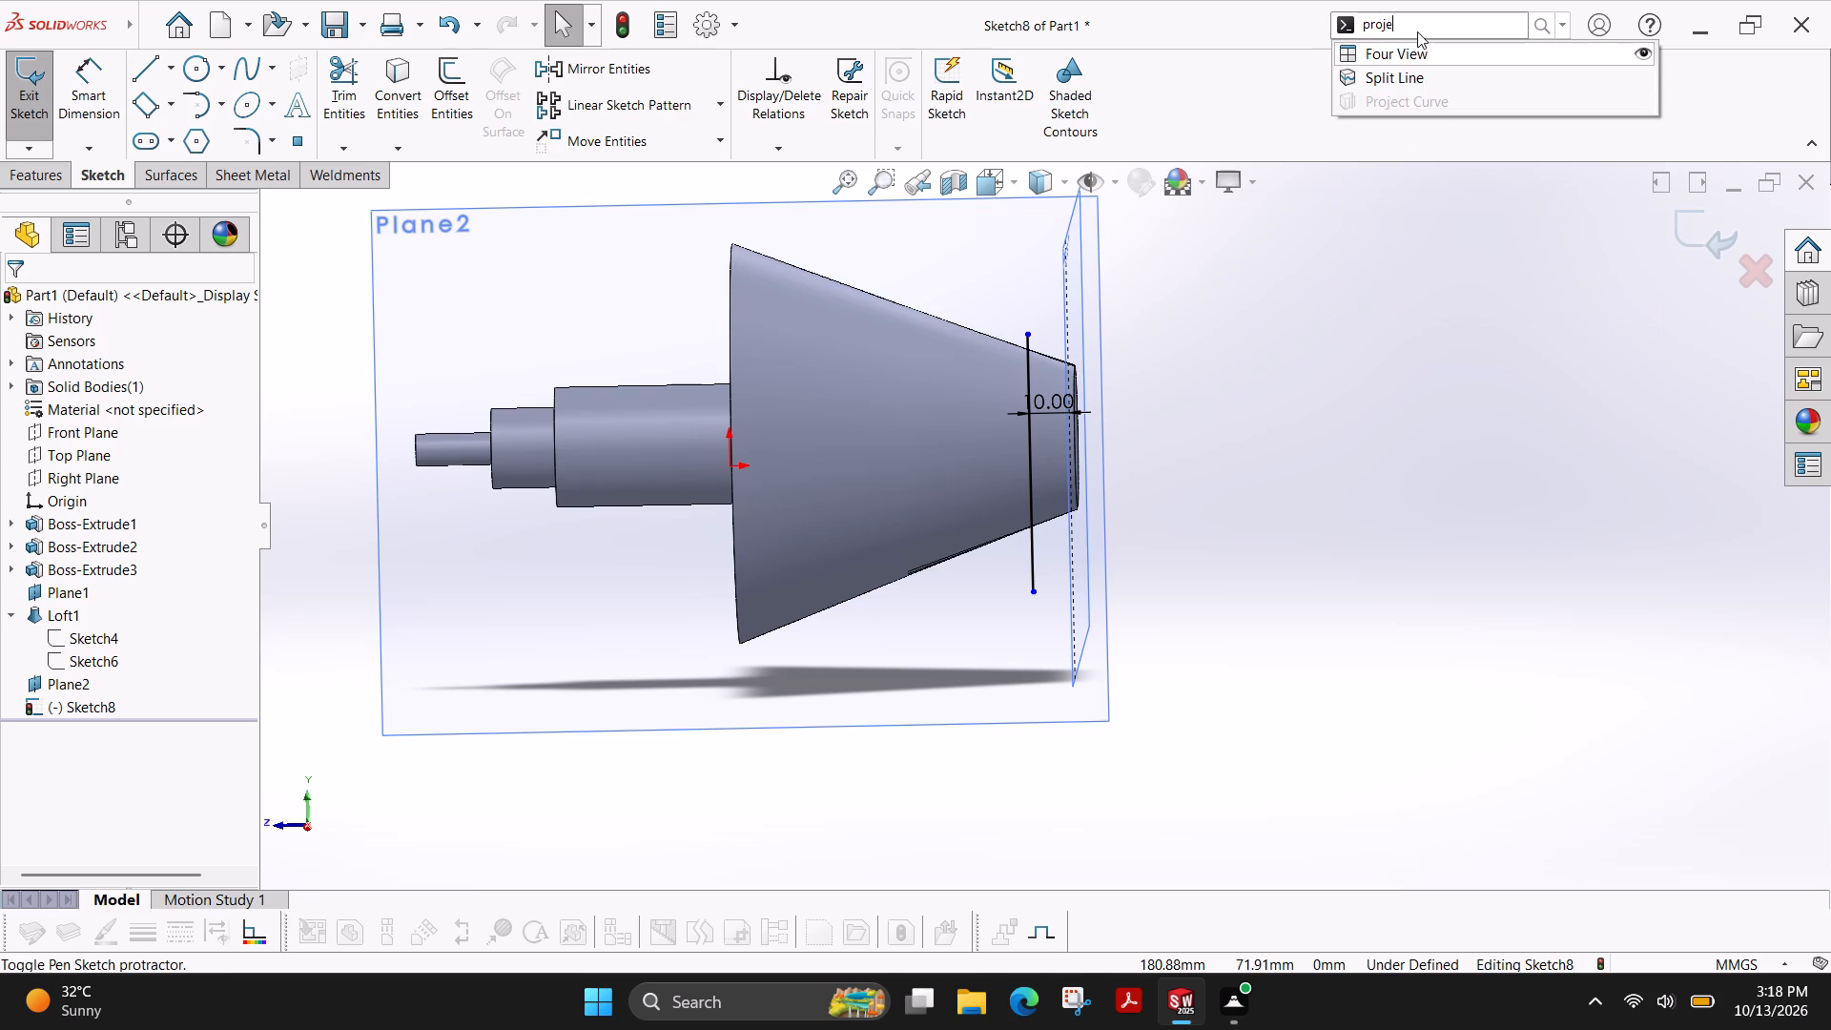
{"action": "key", "text": "Escape"}
{"action": "key", "text": "Escape"}
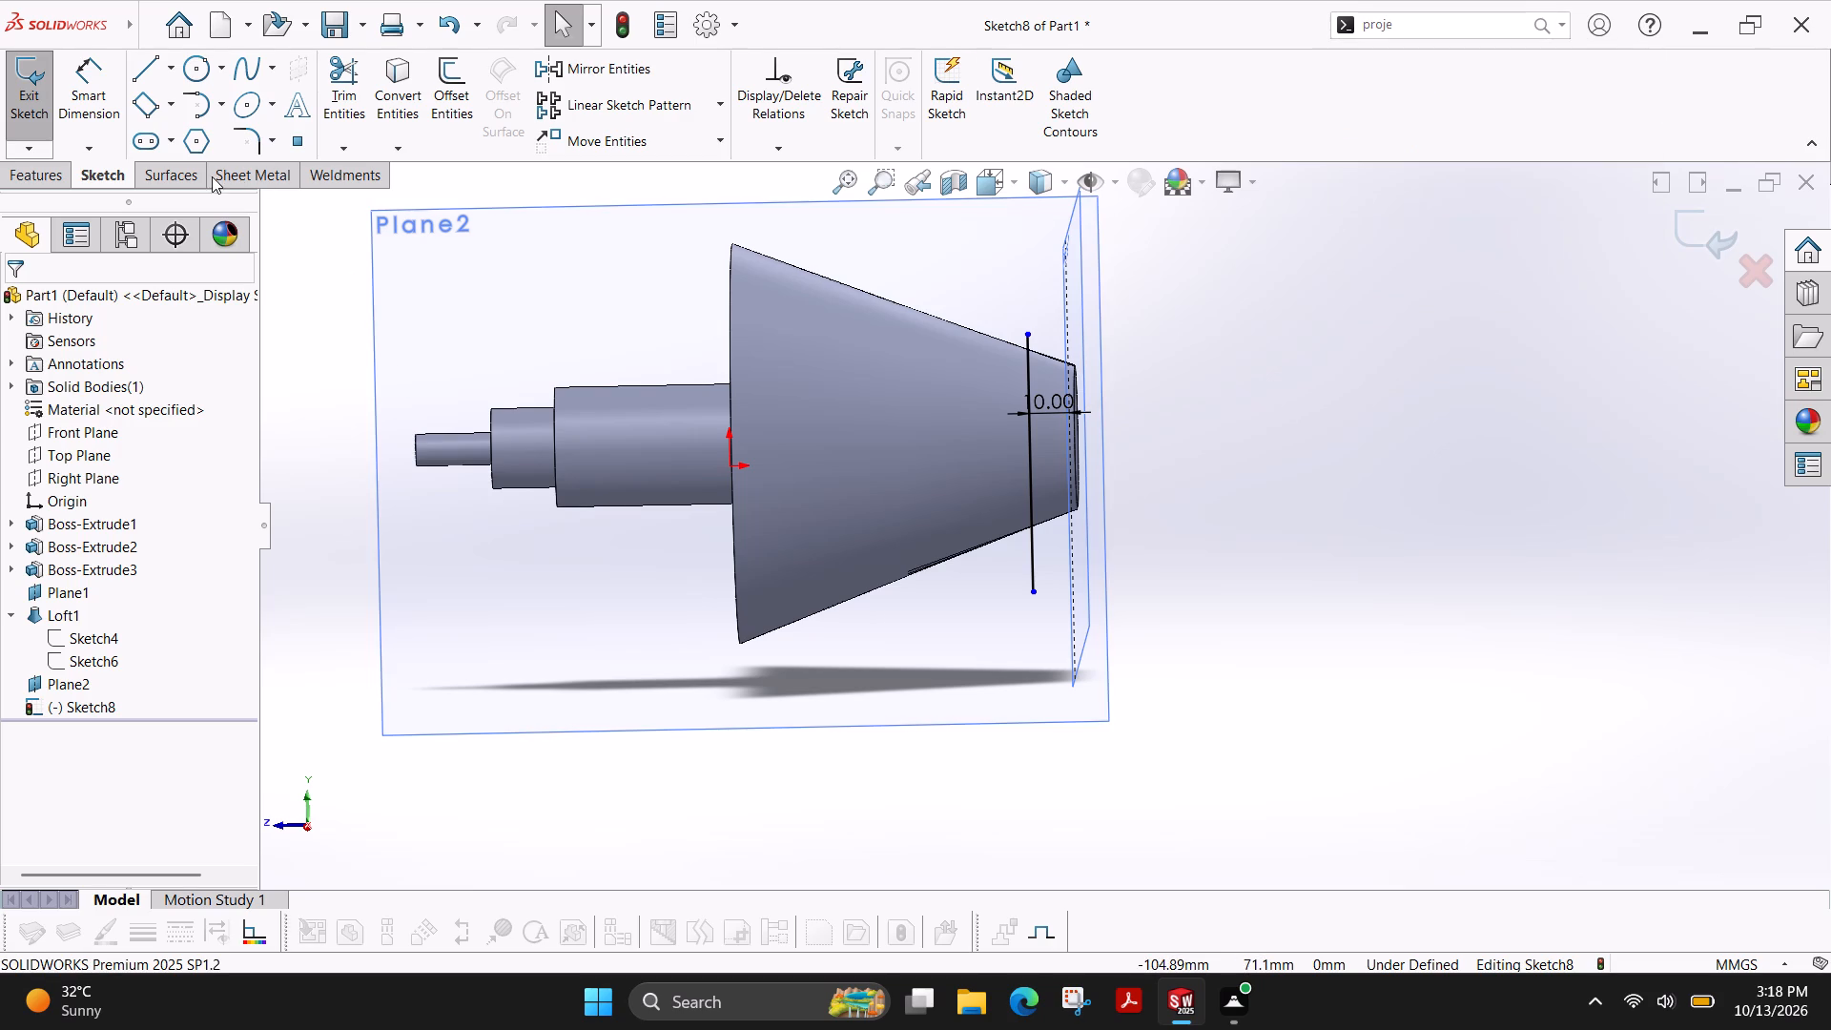
Look through the feature and sketch commands for a projection tool.
{"action": "left_click", "coordinate": [63, 172]}
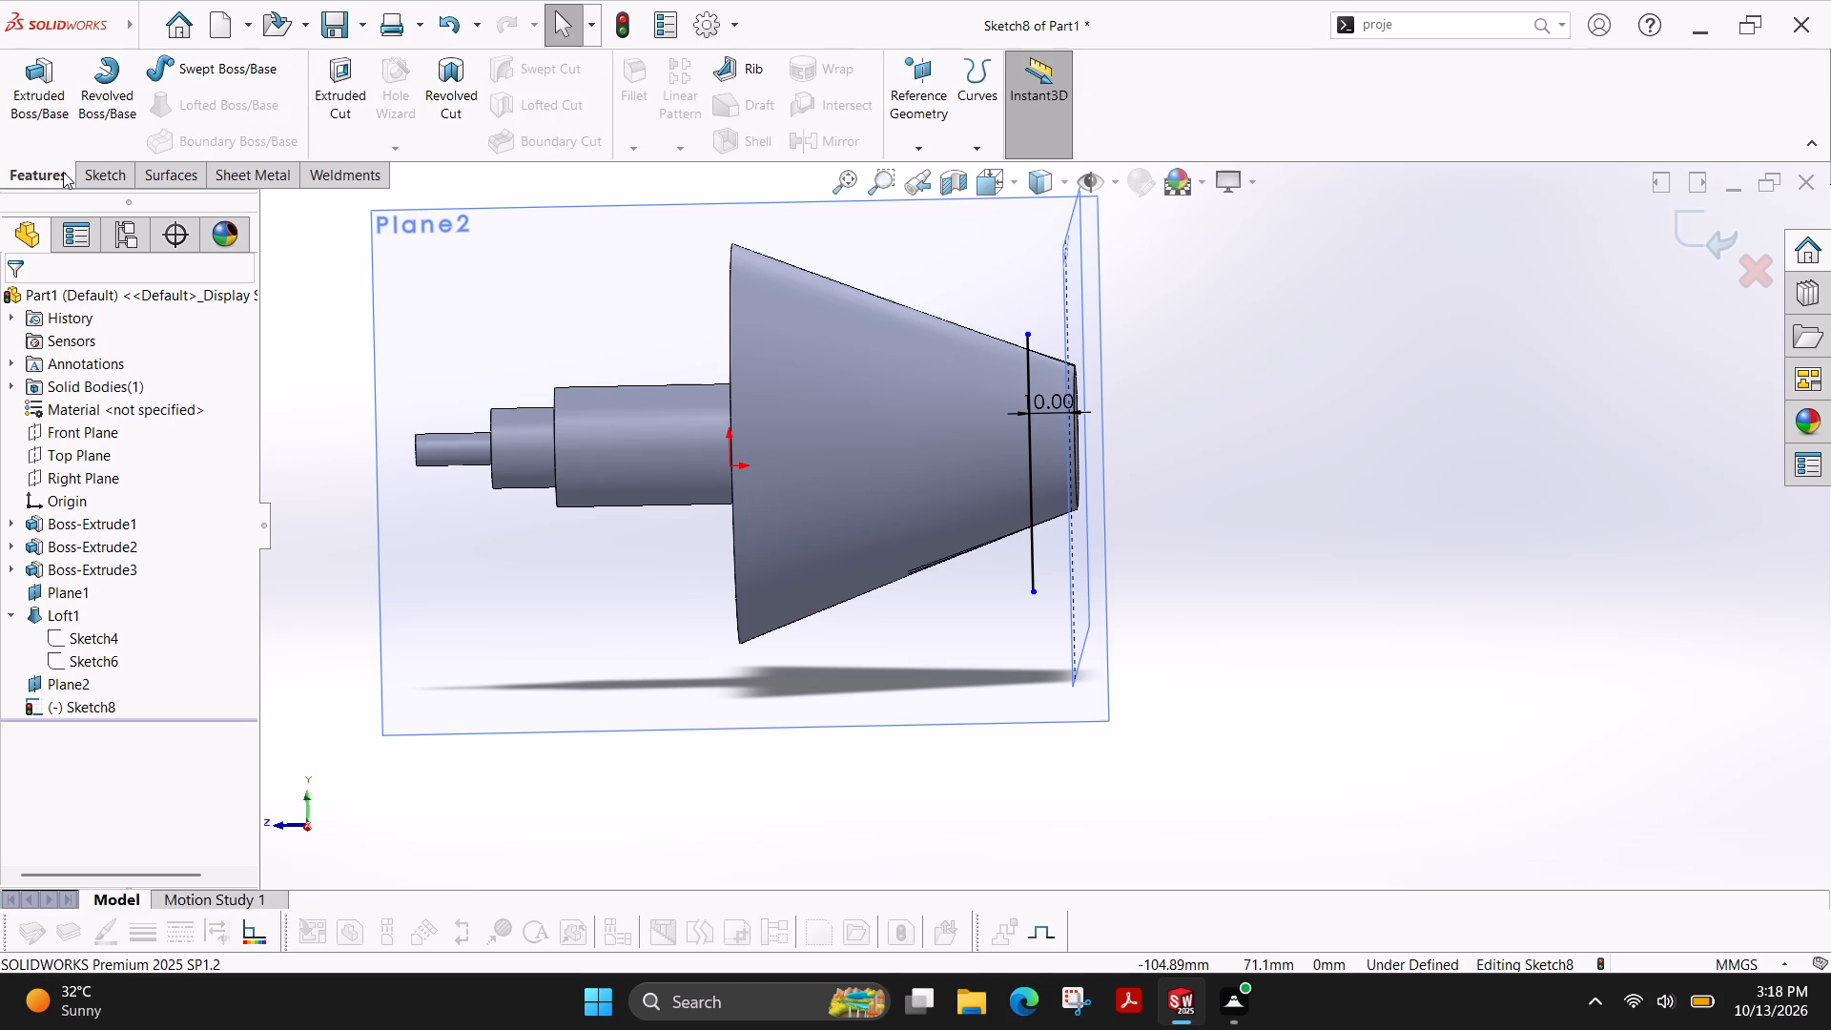
{"action": "left_click", "coordinate": [103, 170]}
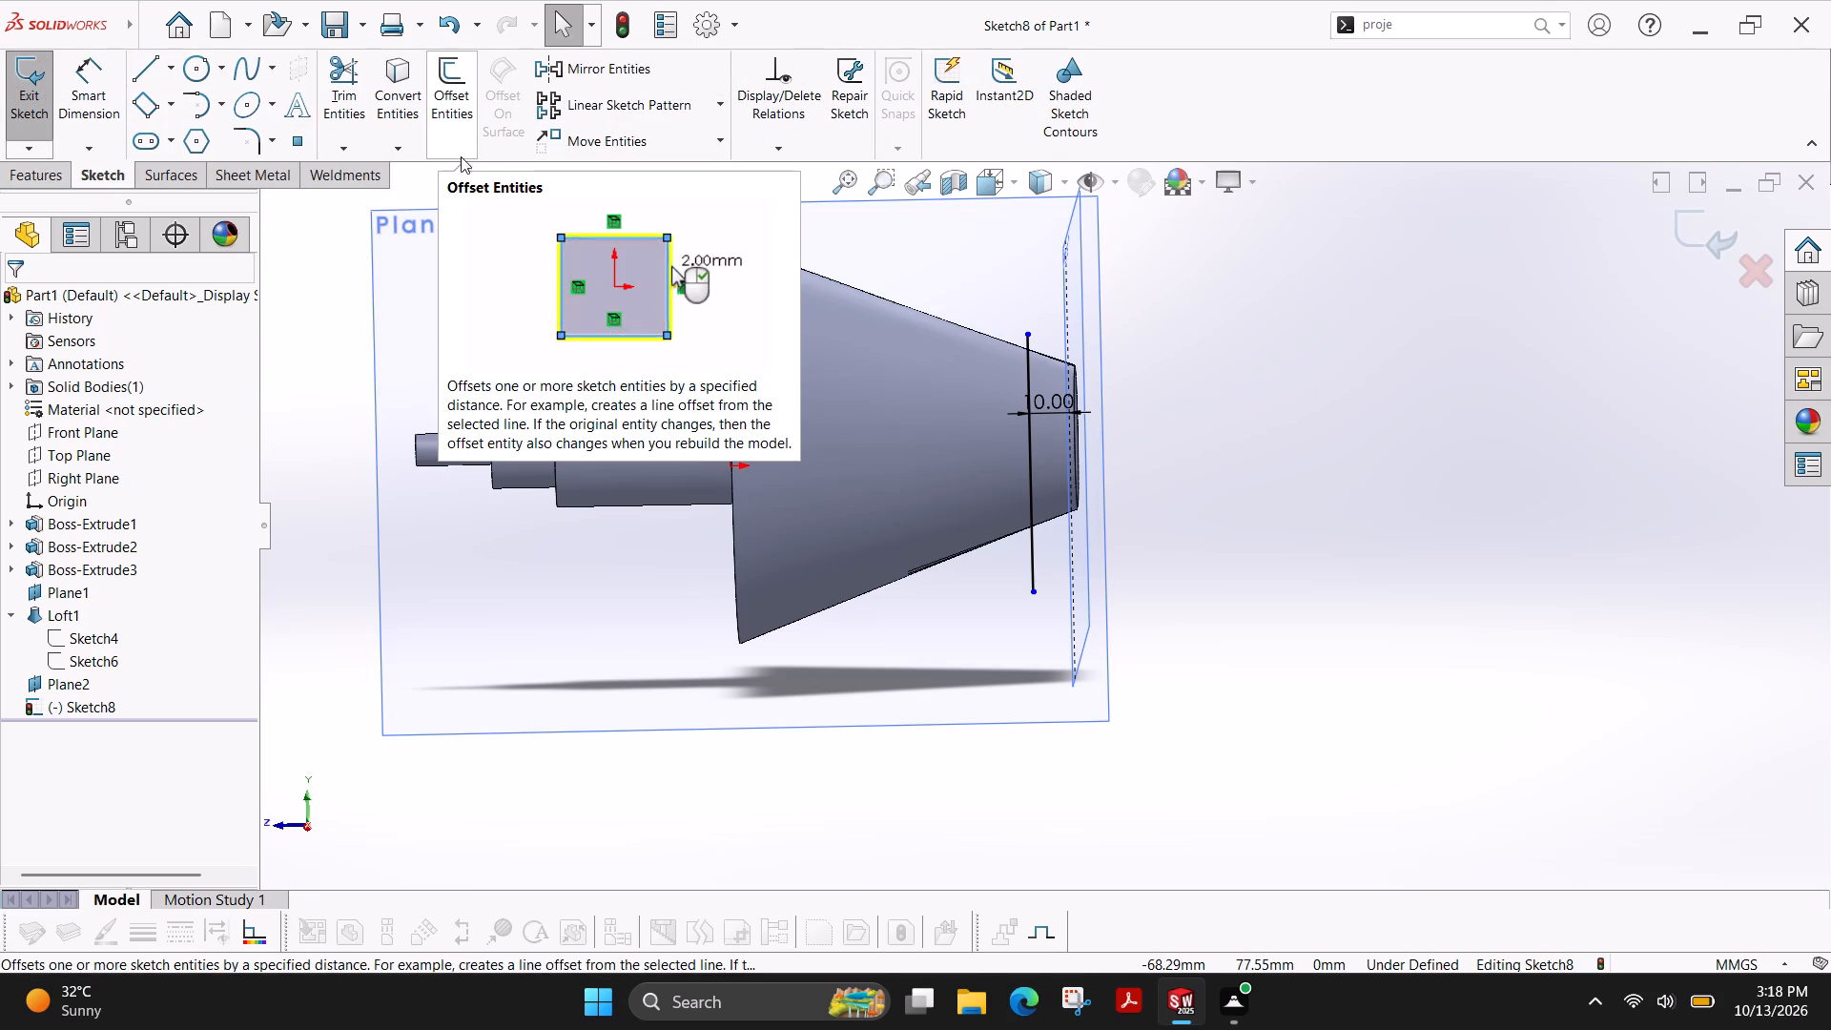
{"action": "left_click", "coordinate": [726, 140]}
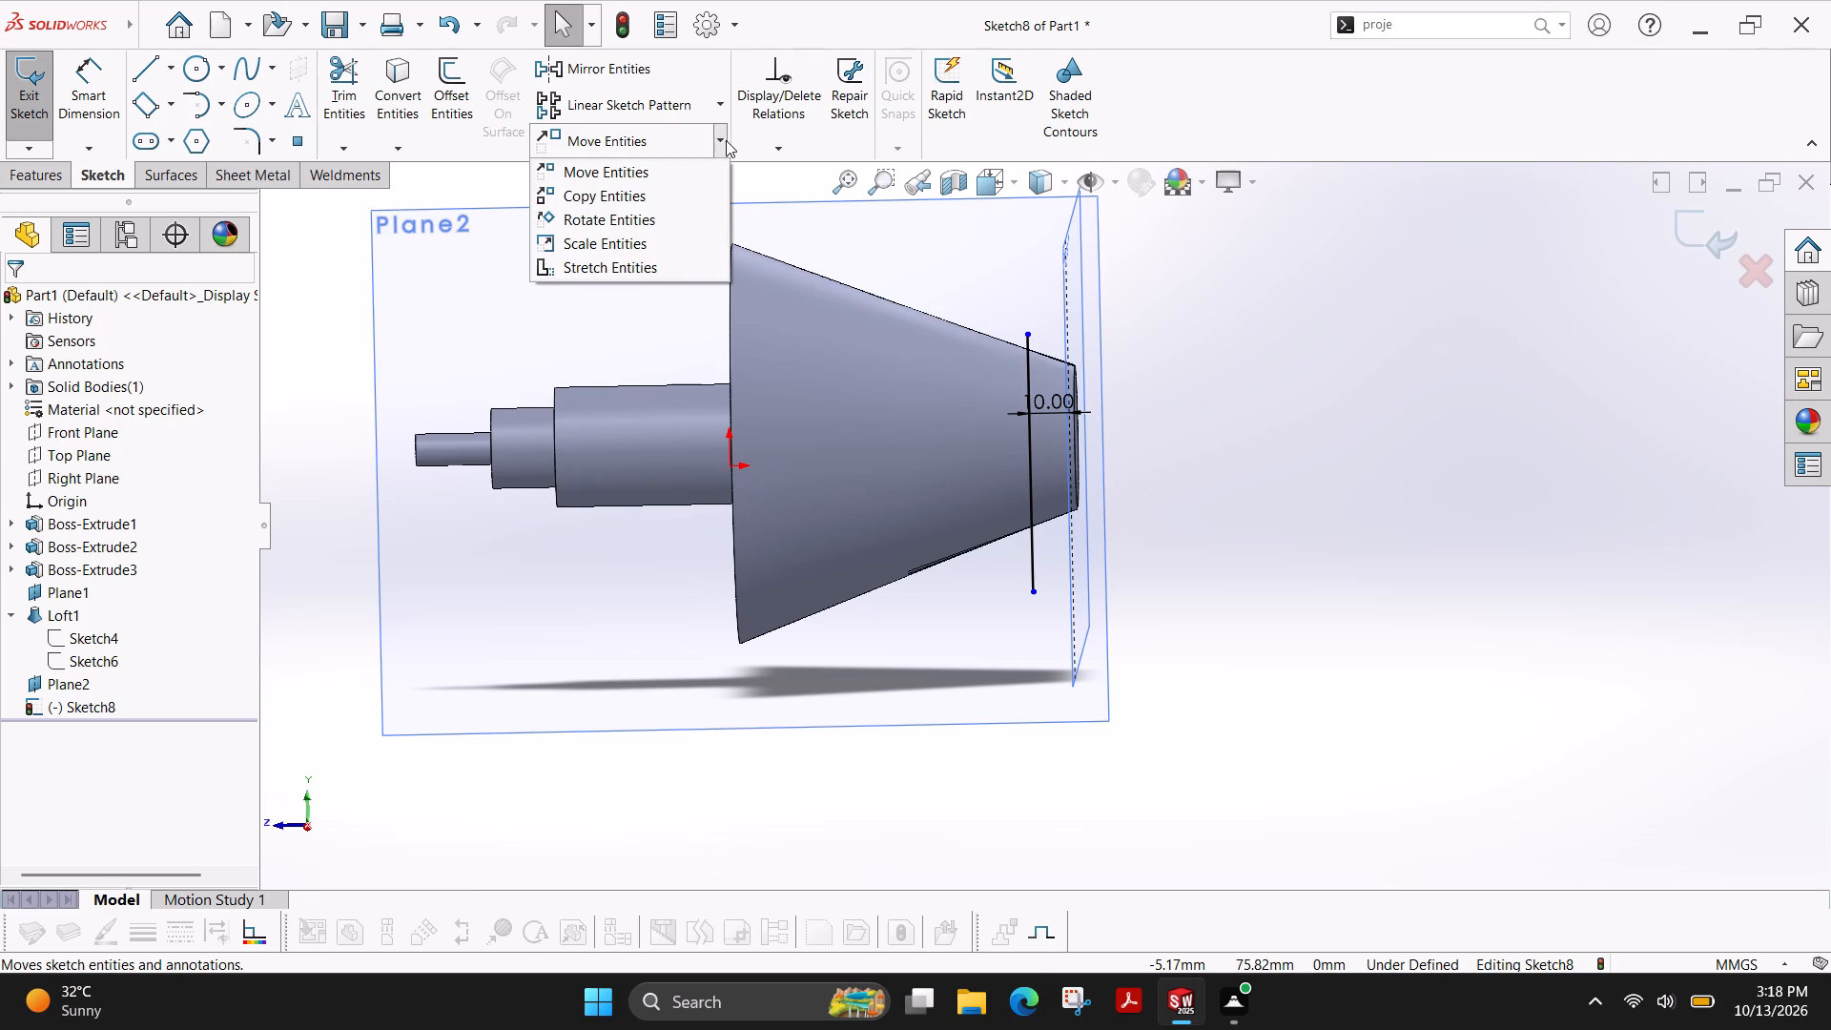
{"action": "left_click", "coordinate": [388, 155]}
{"action": "left_click", "coordinate": [404, 146]}
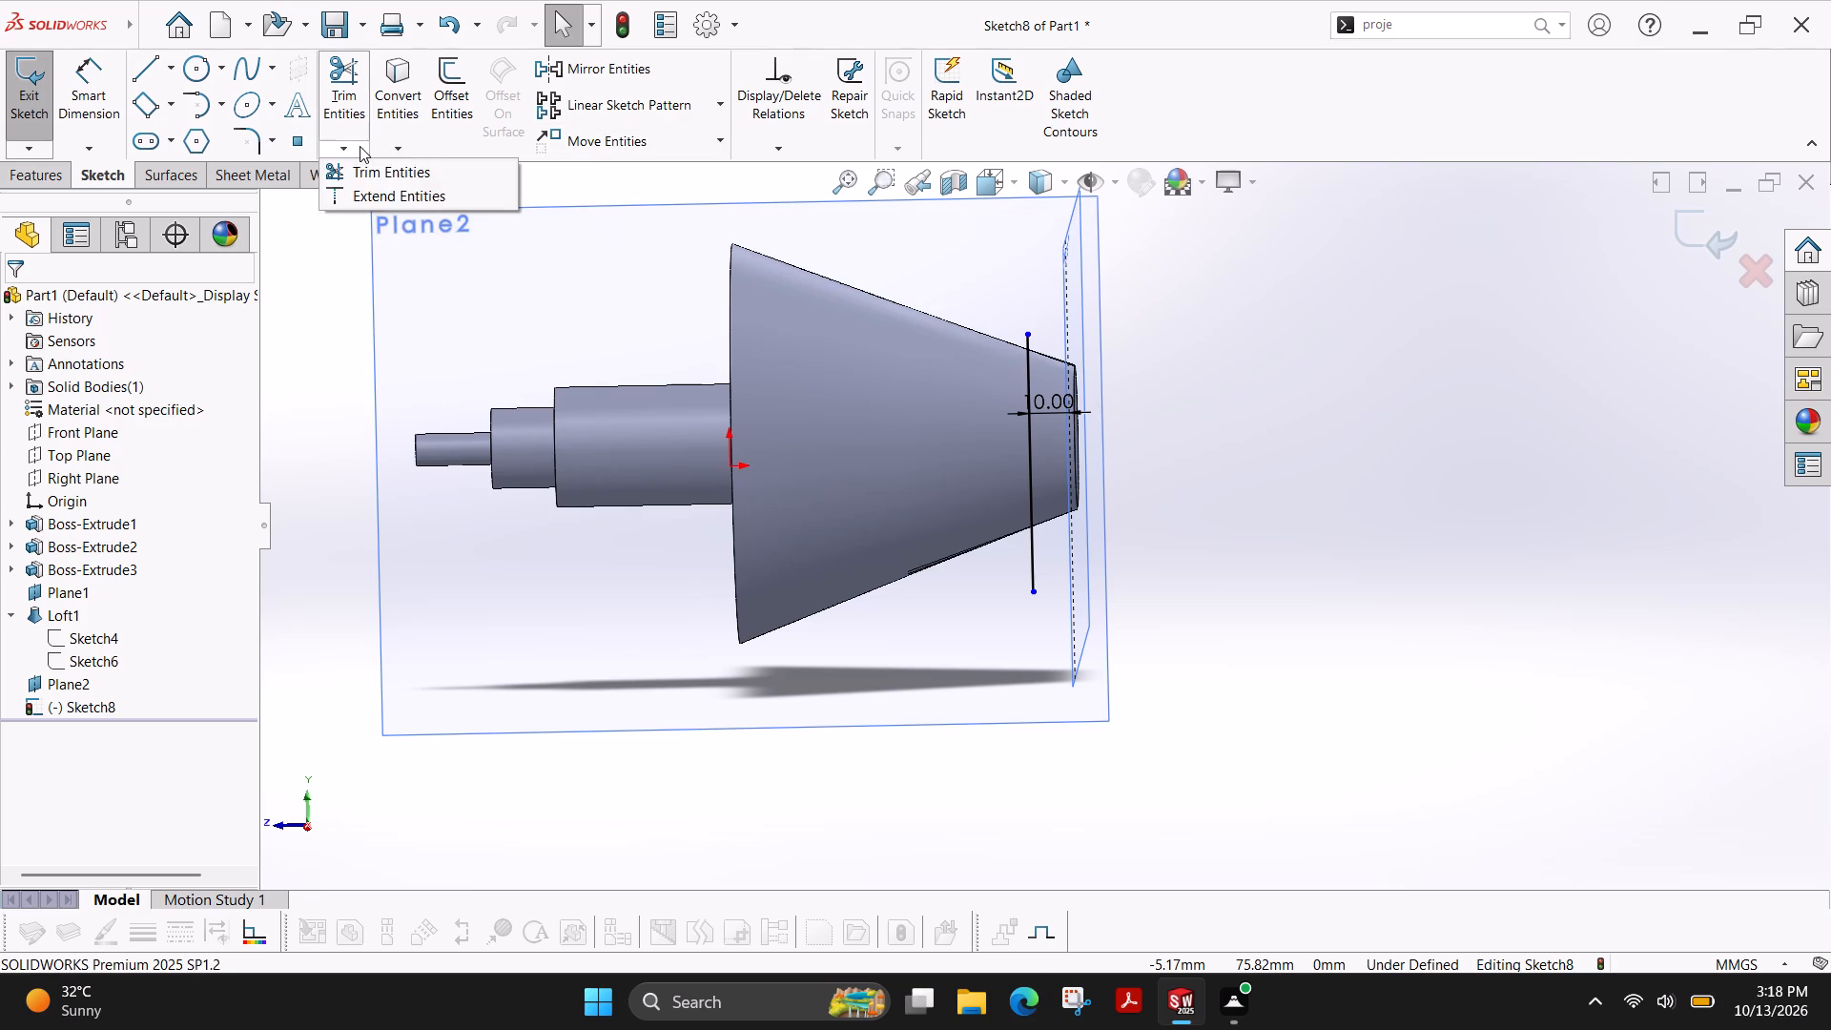
{"action": "left_click", "coordinate": [481, 170]}
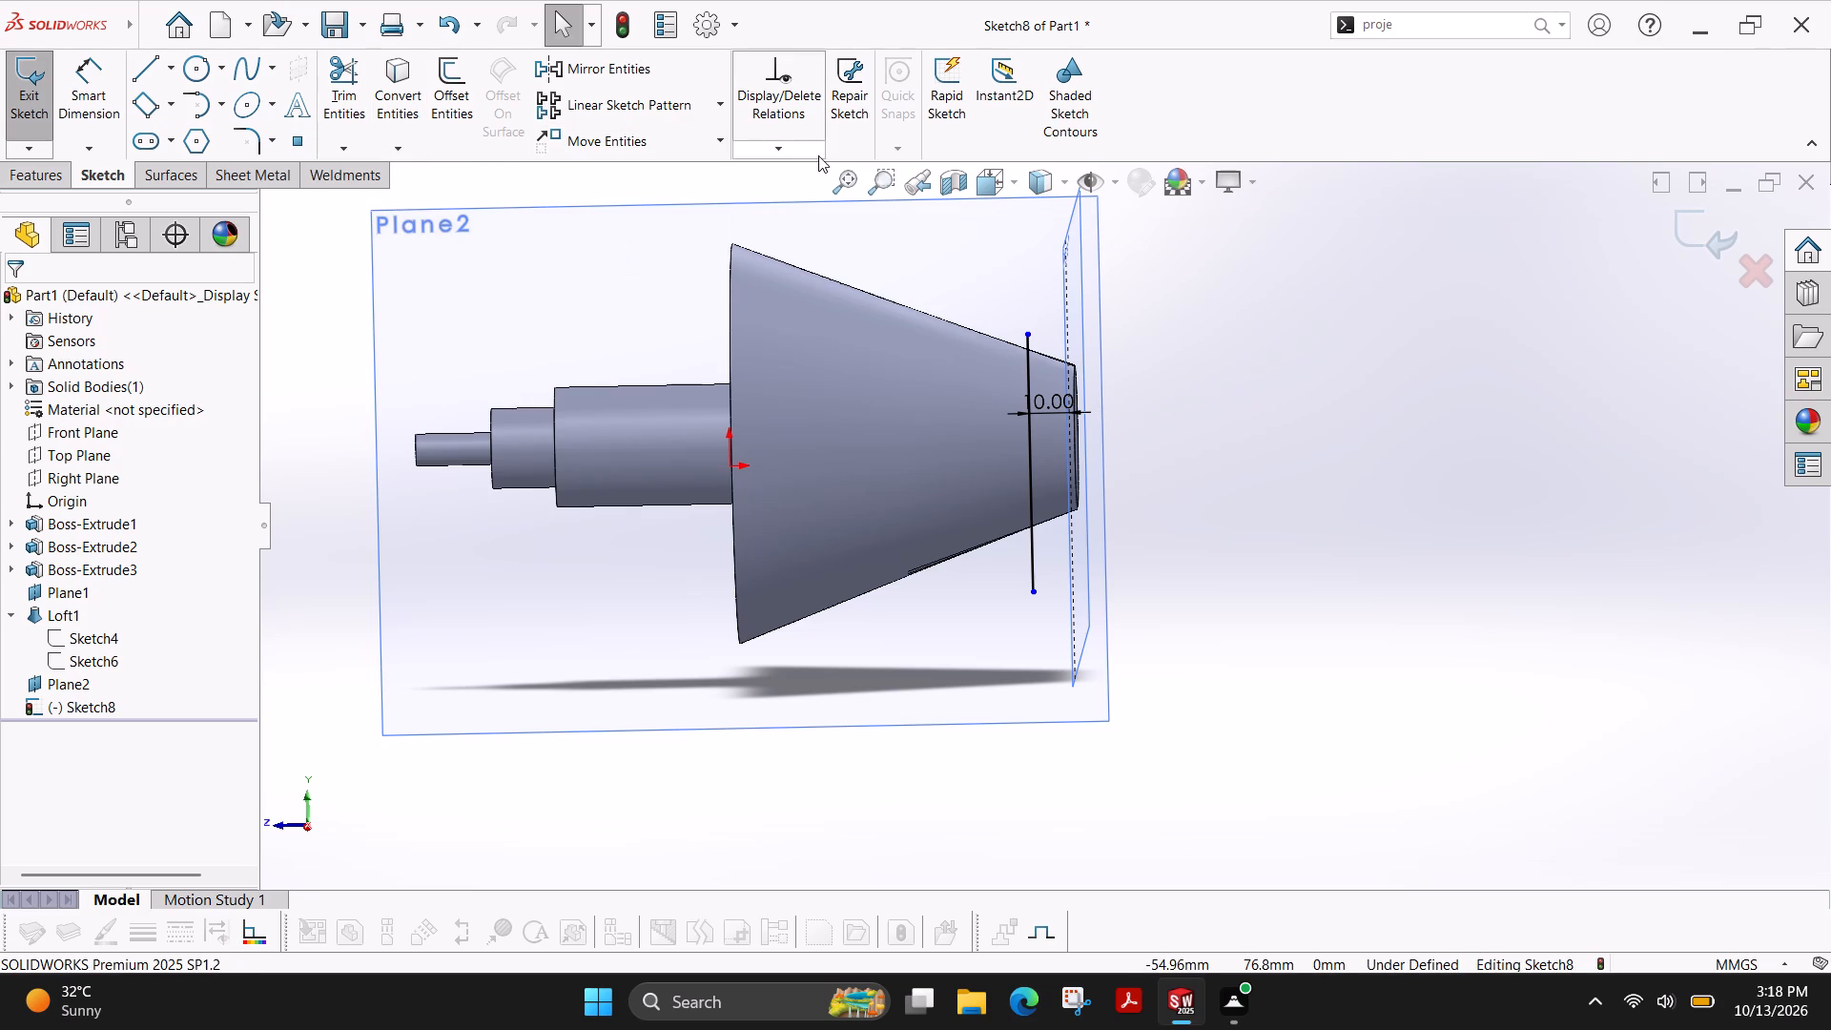
{"action": "left_click", "coordinate": [802, 160]}
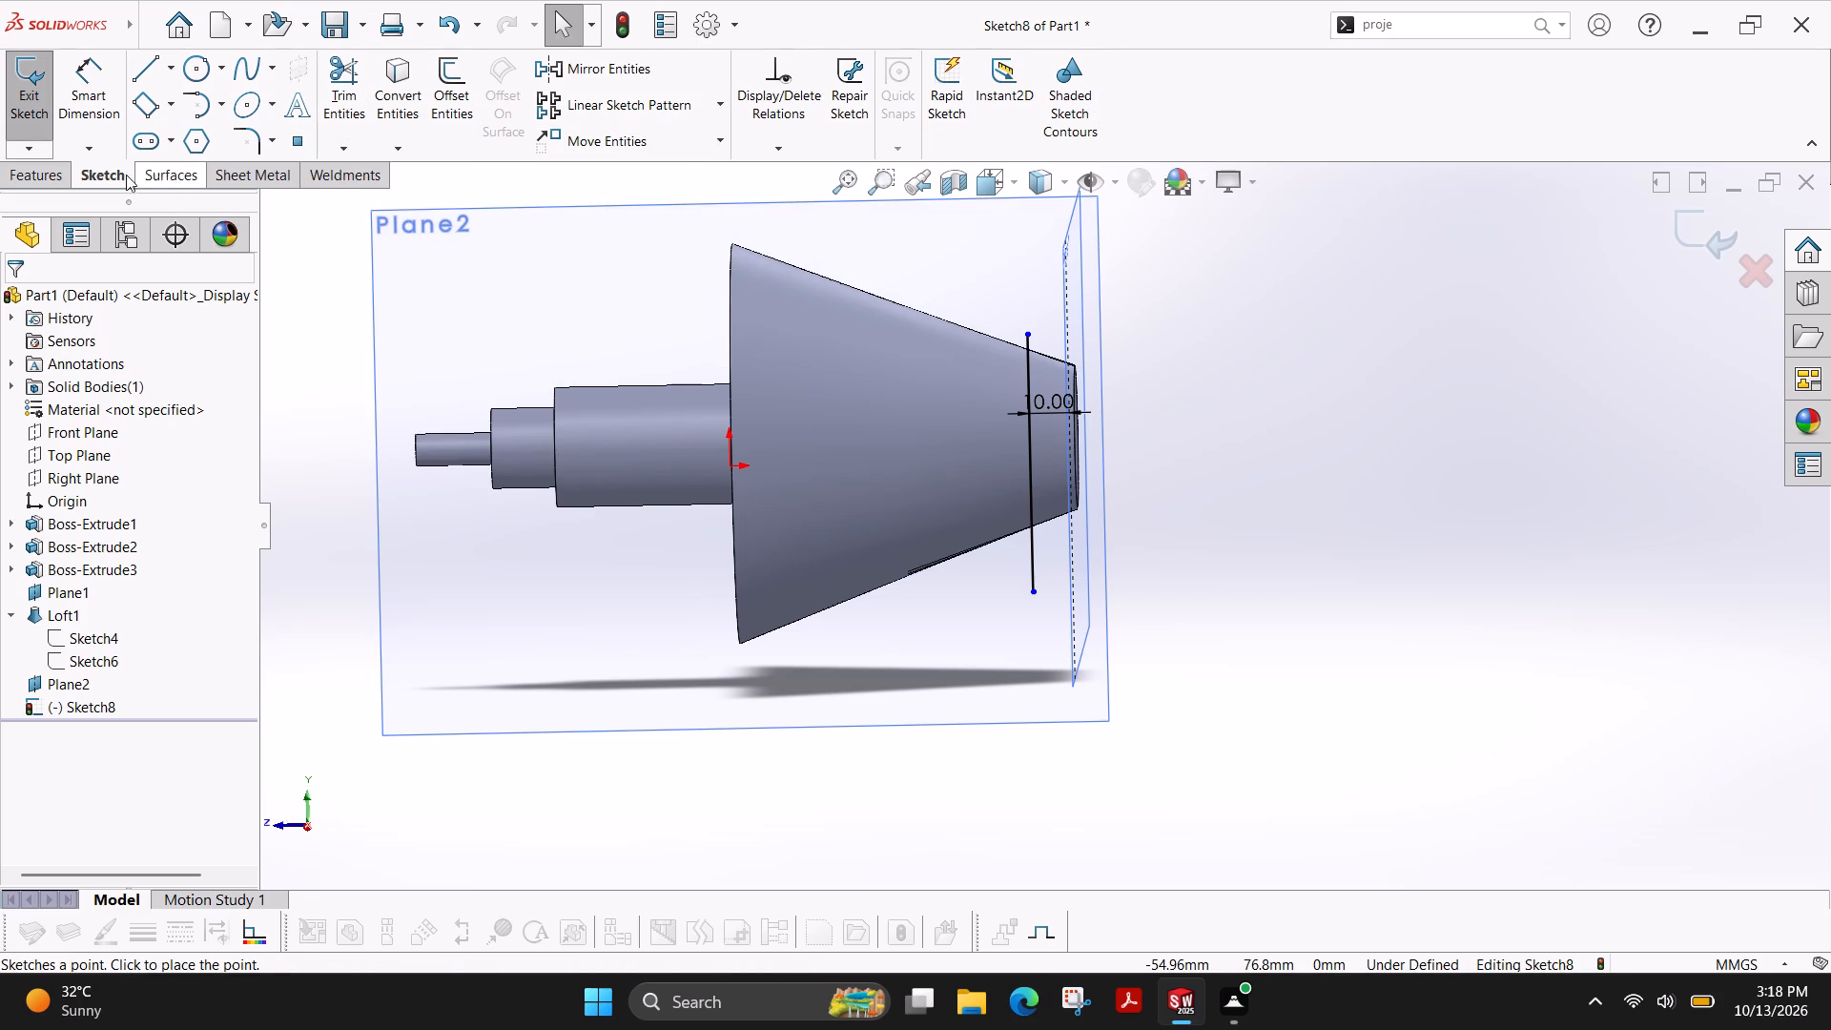
{"action": "left_click", "coordinate": [26, 182]}
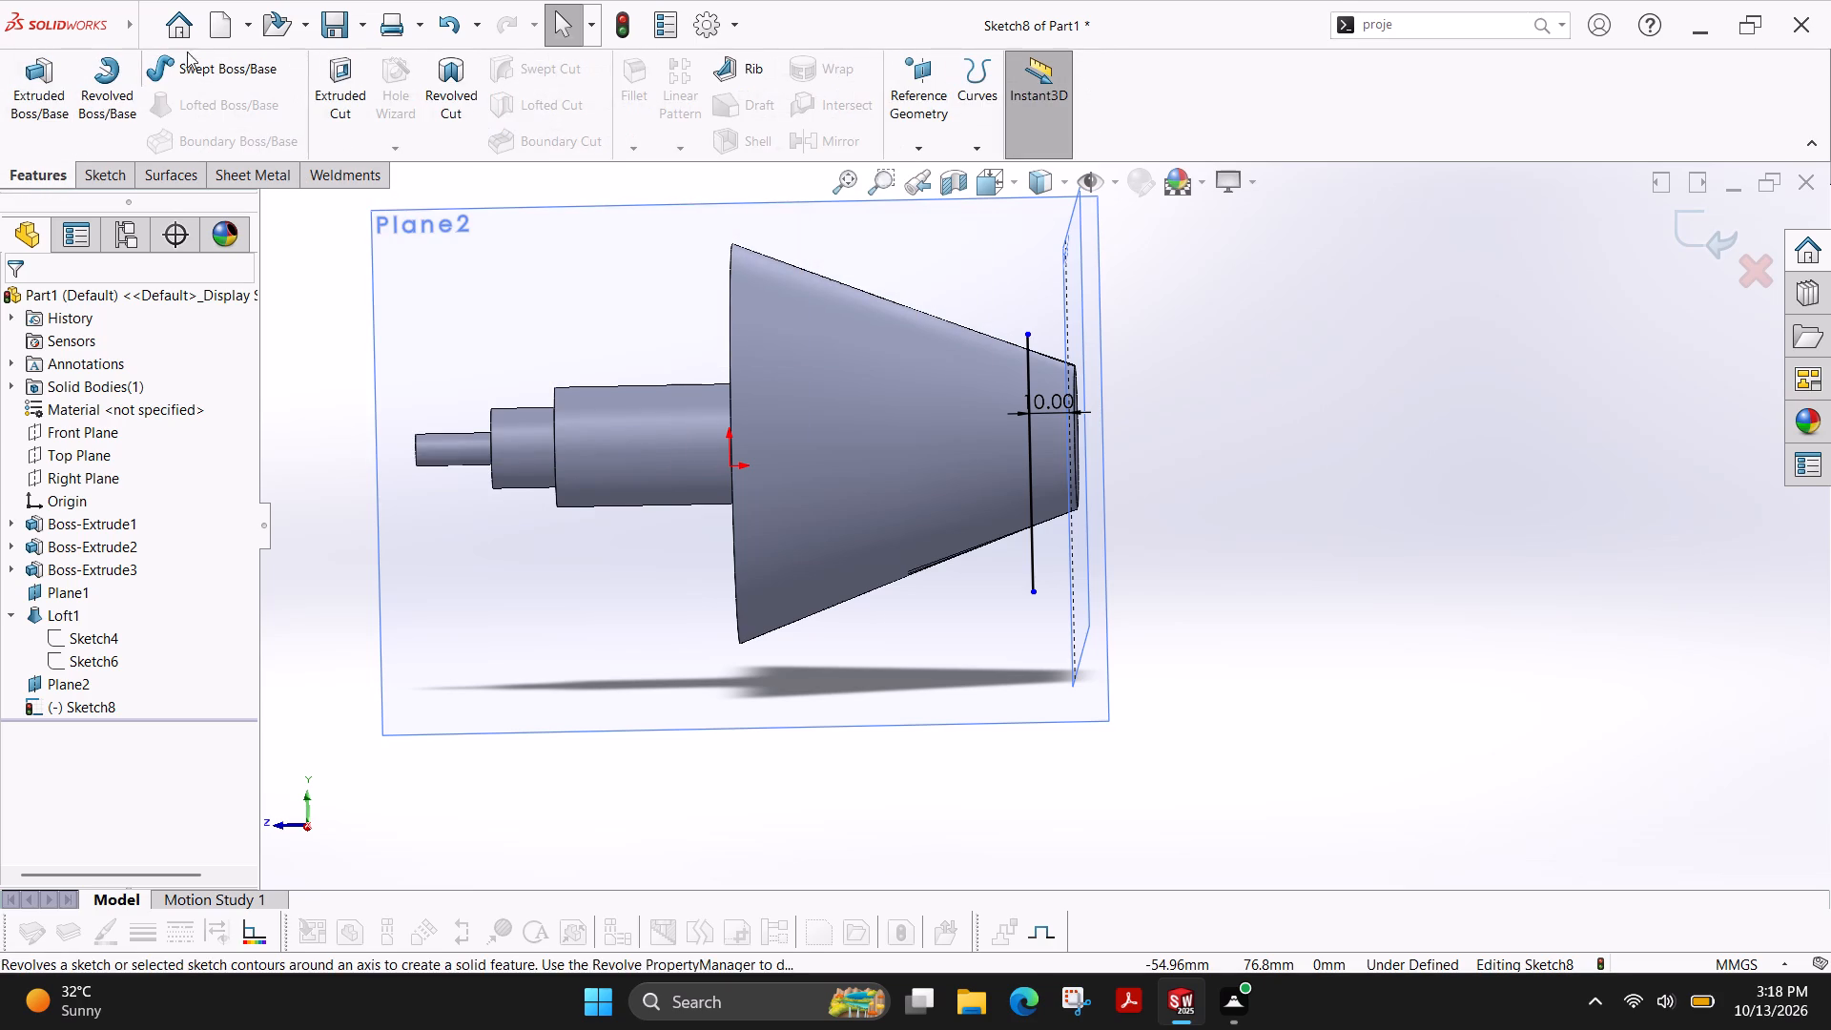
{"action": "left_click", "coordinate": [109, 173]}
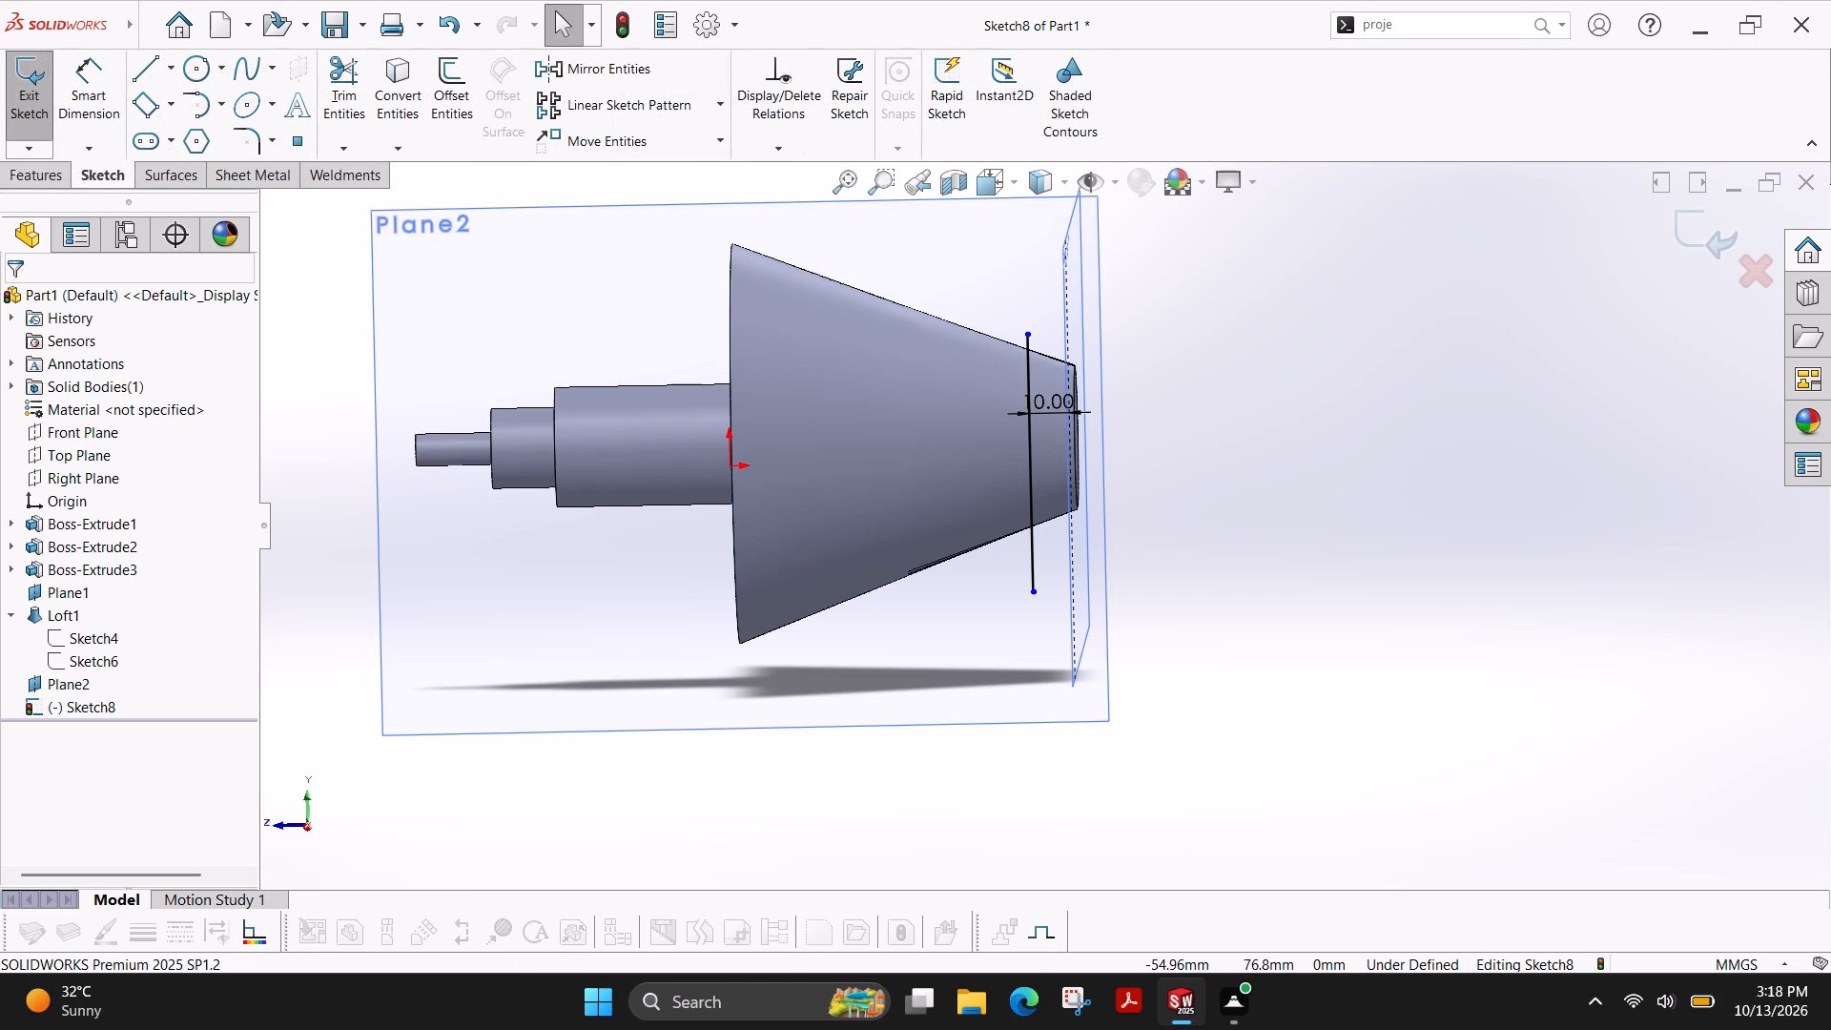
Clear the earlier command search and search again for a projection command, starting with "pro".
{"action": "left_click", "coordinate": [1449, 32]}
{"action": "key", "text": "BackSpace"}
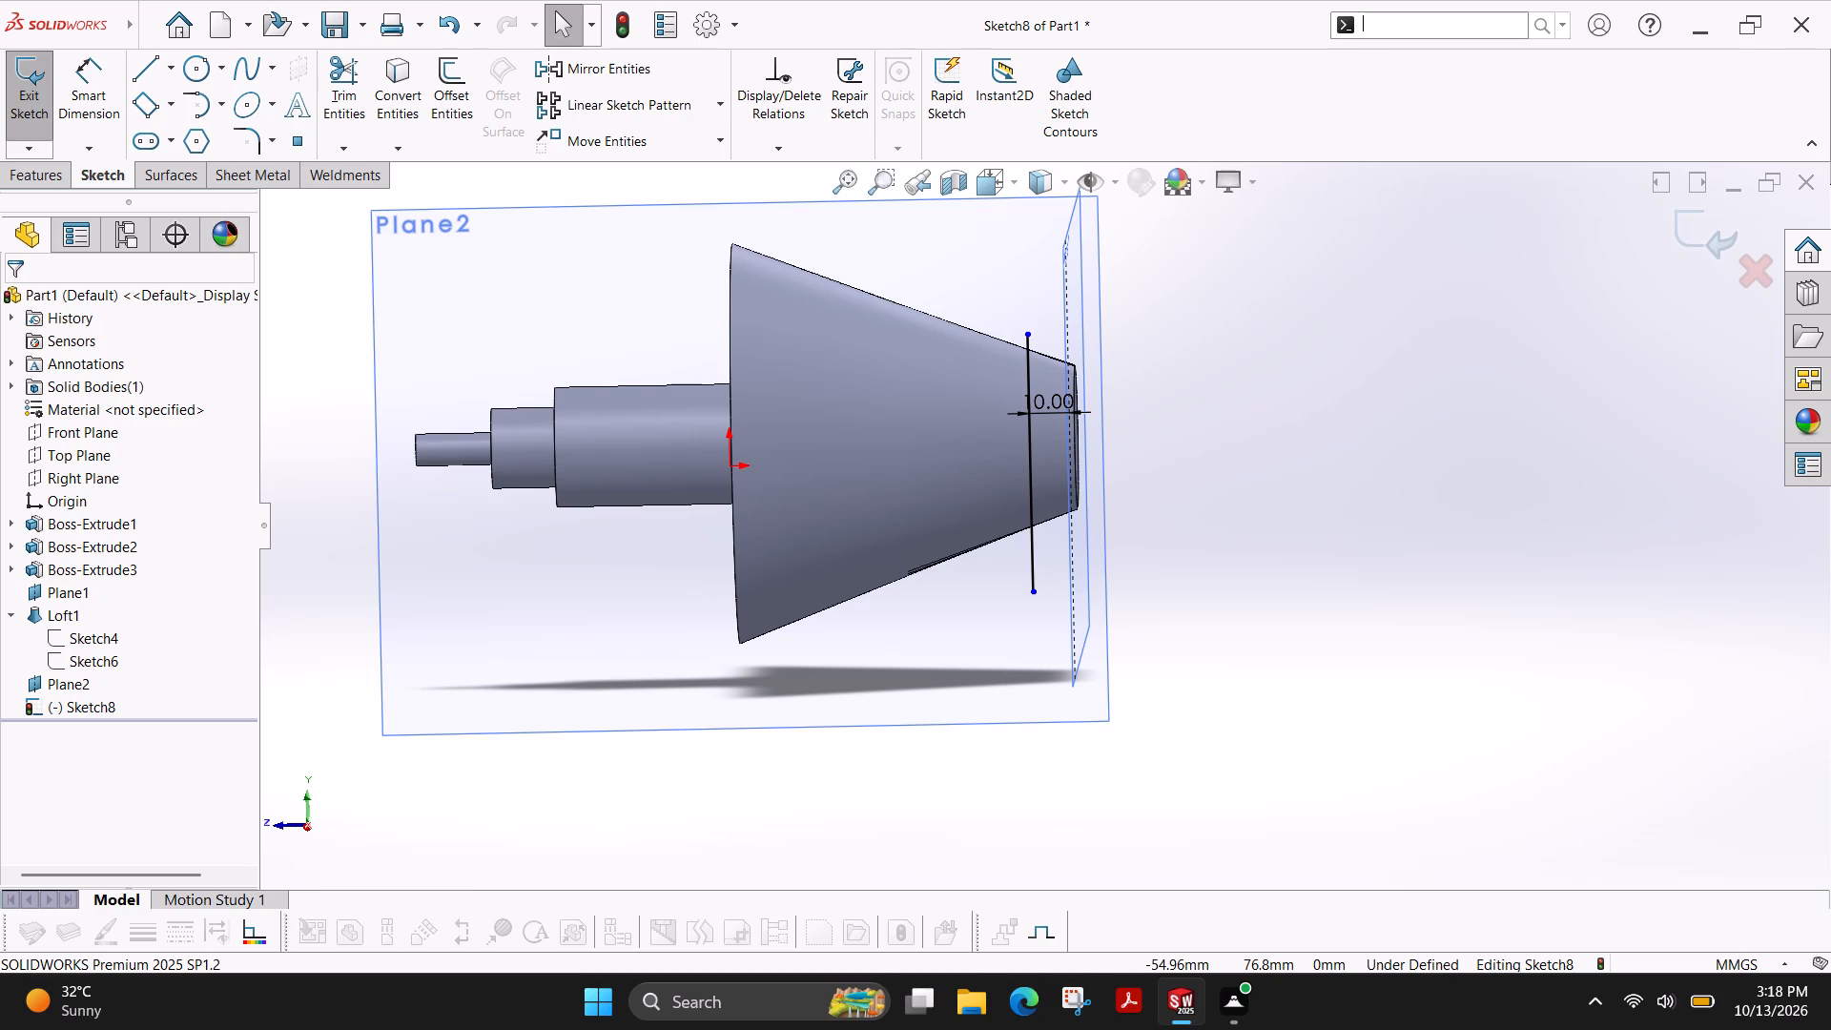
{"action": "type", "text": "pro"}
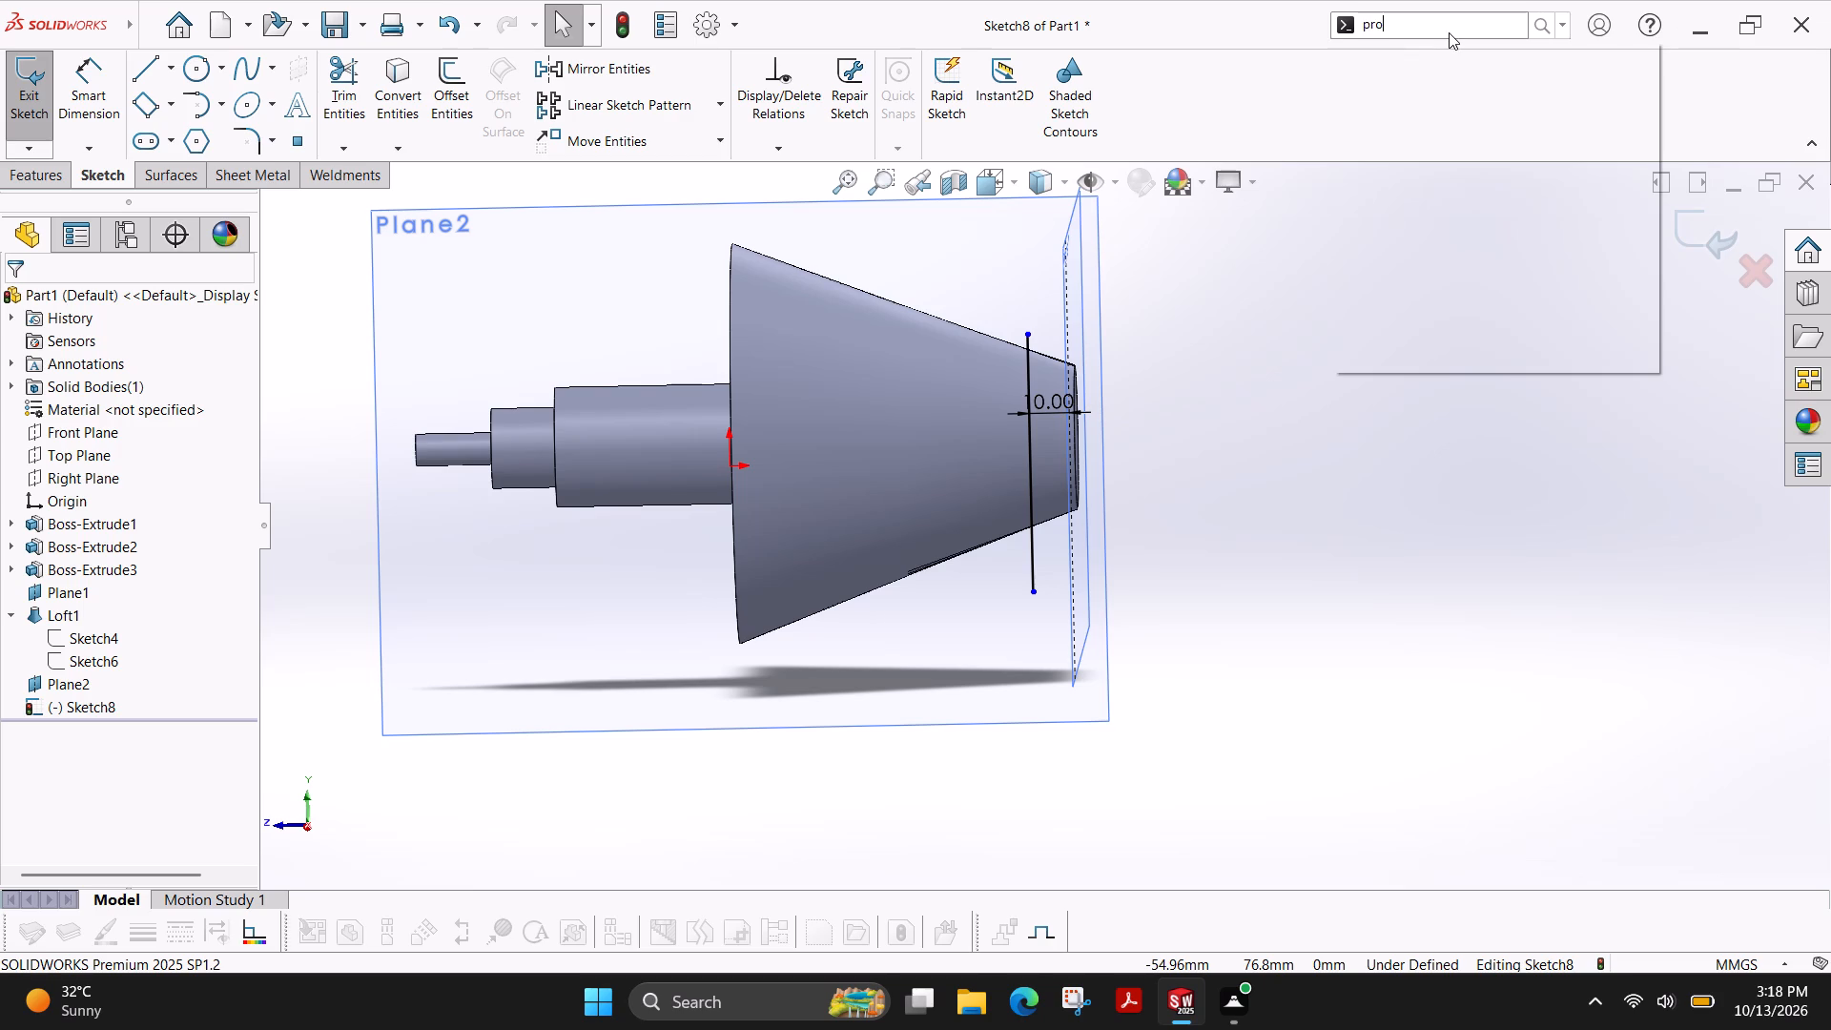
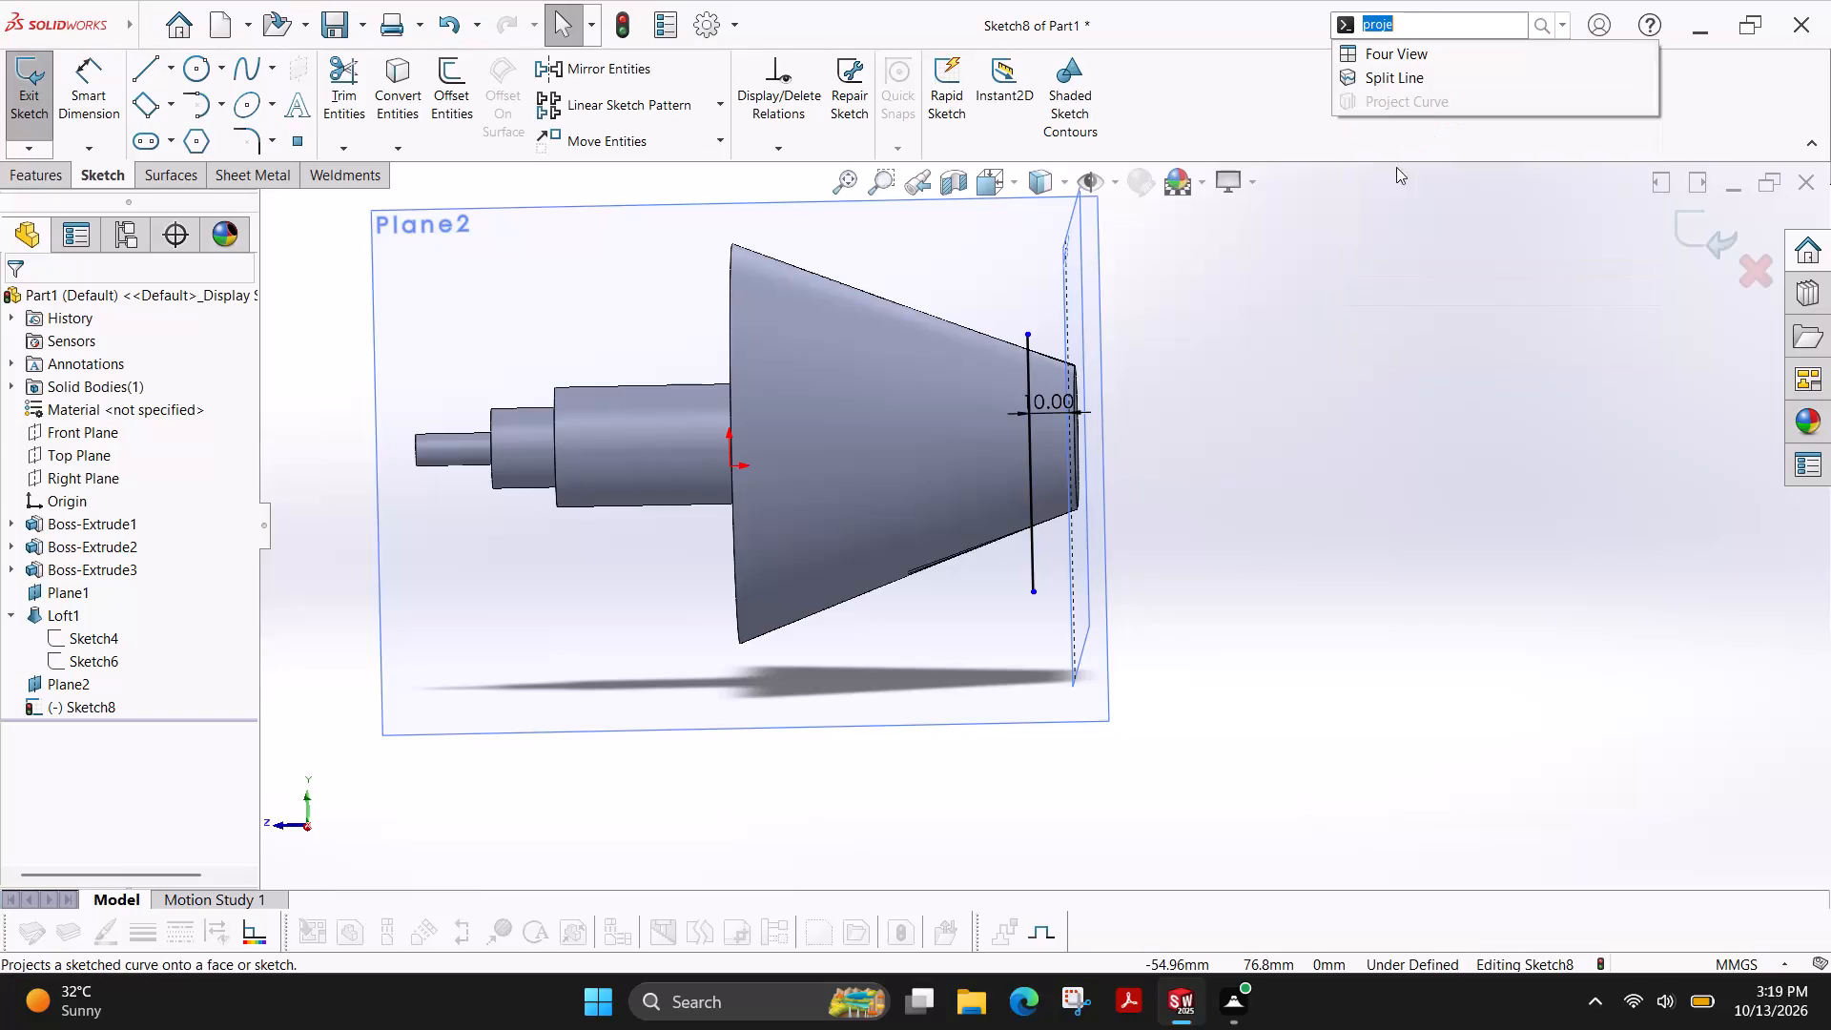
Undo the dimensioned vertical line sketch and the side offset plane beside the taper, and exit the large loft circle's sketch.
{"action": "key", "text": "ctrl+z"}
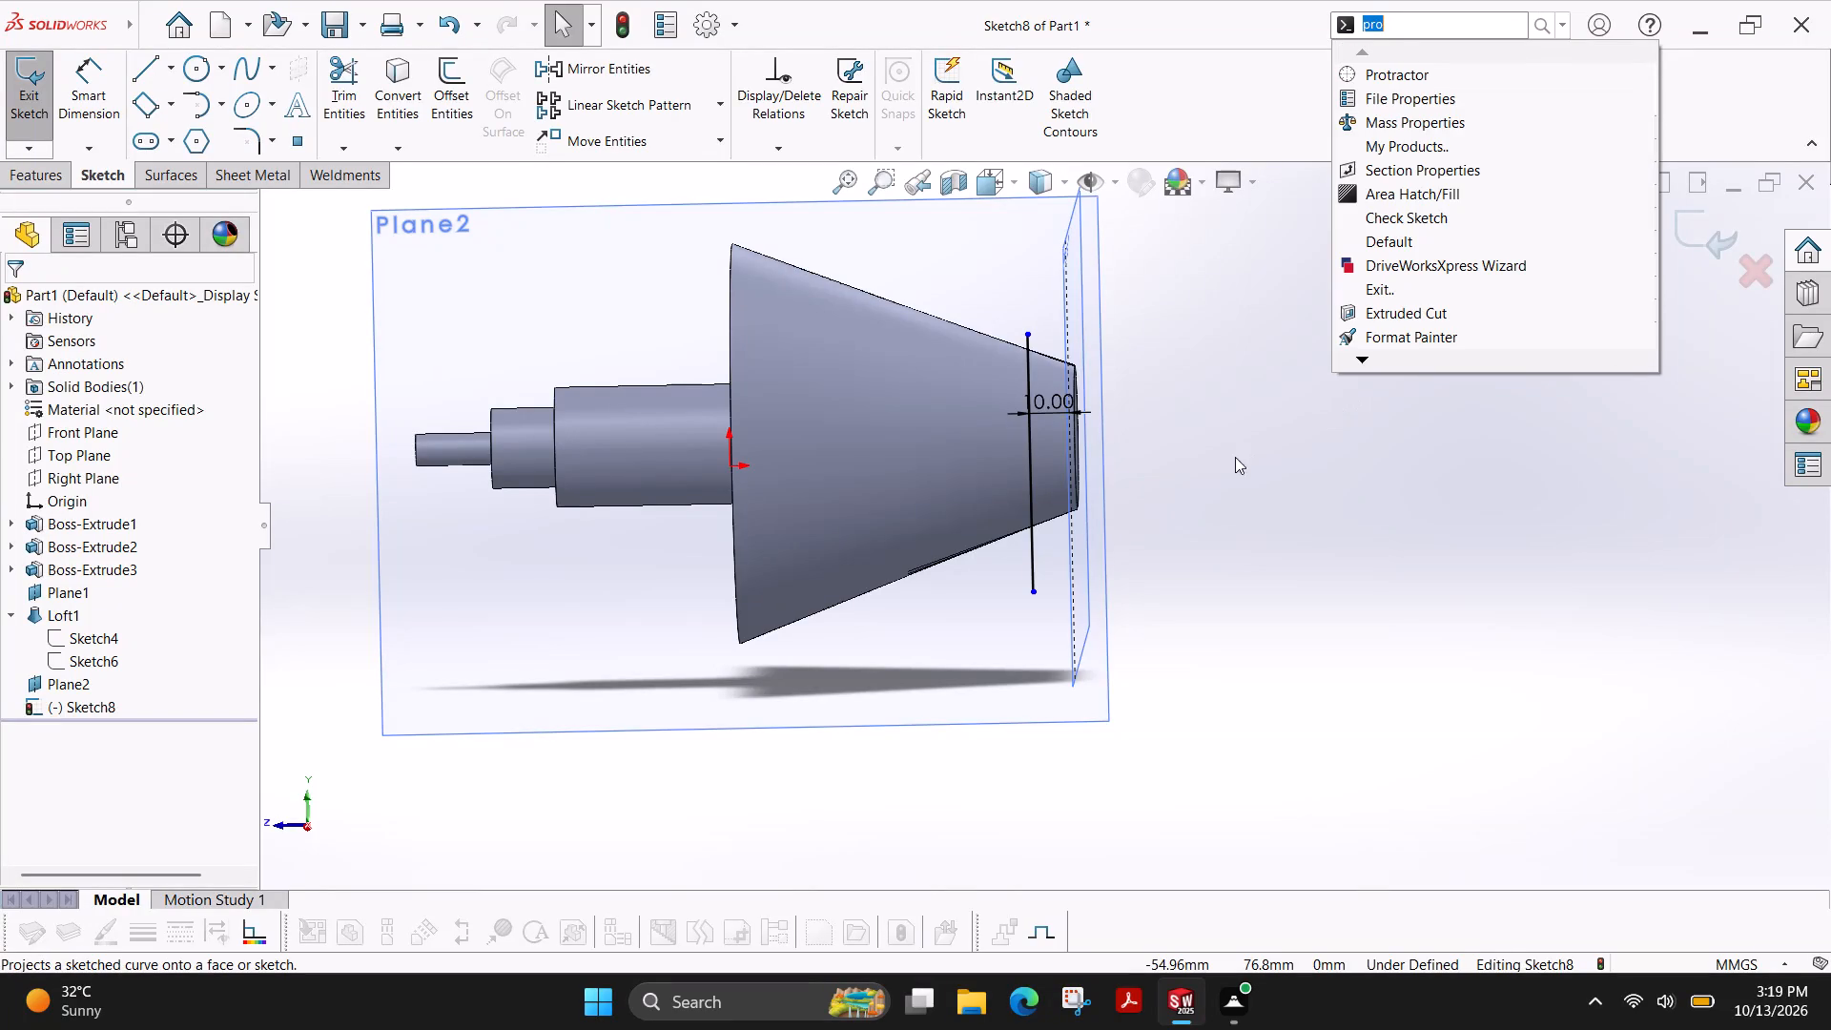
{"action": "key", "text": "Escape"}
{"action": "key", "text": "ctrl+z"}
{"action": "key", "text": "ctrl+z"}
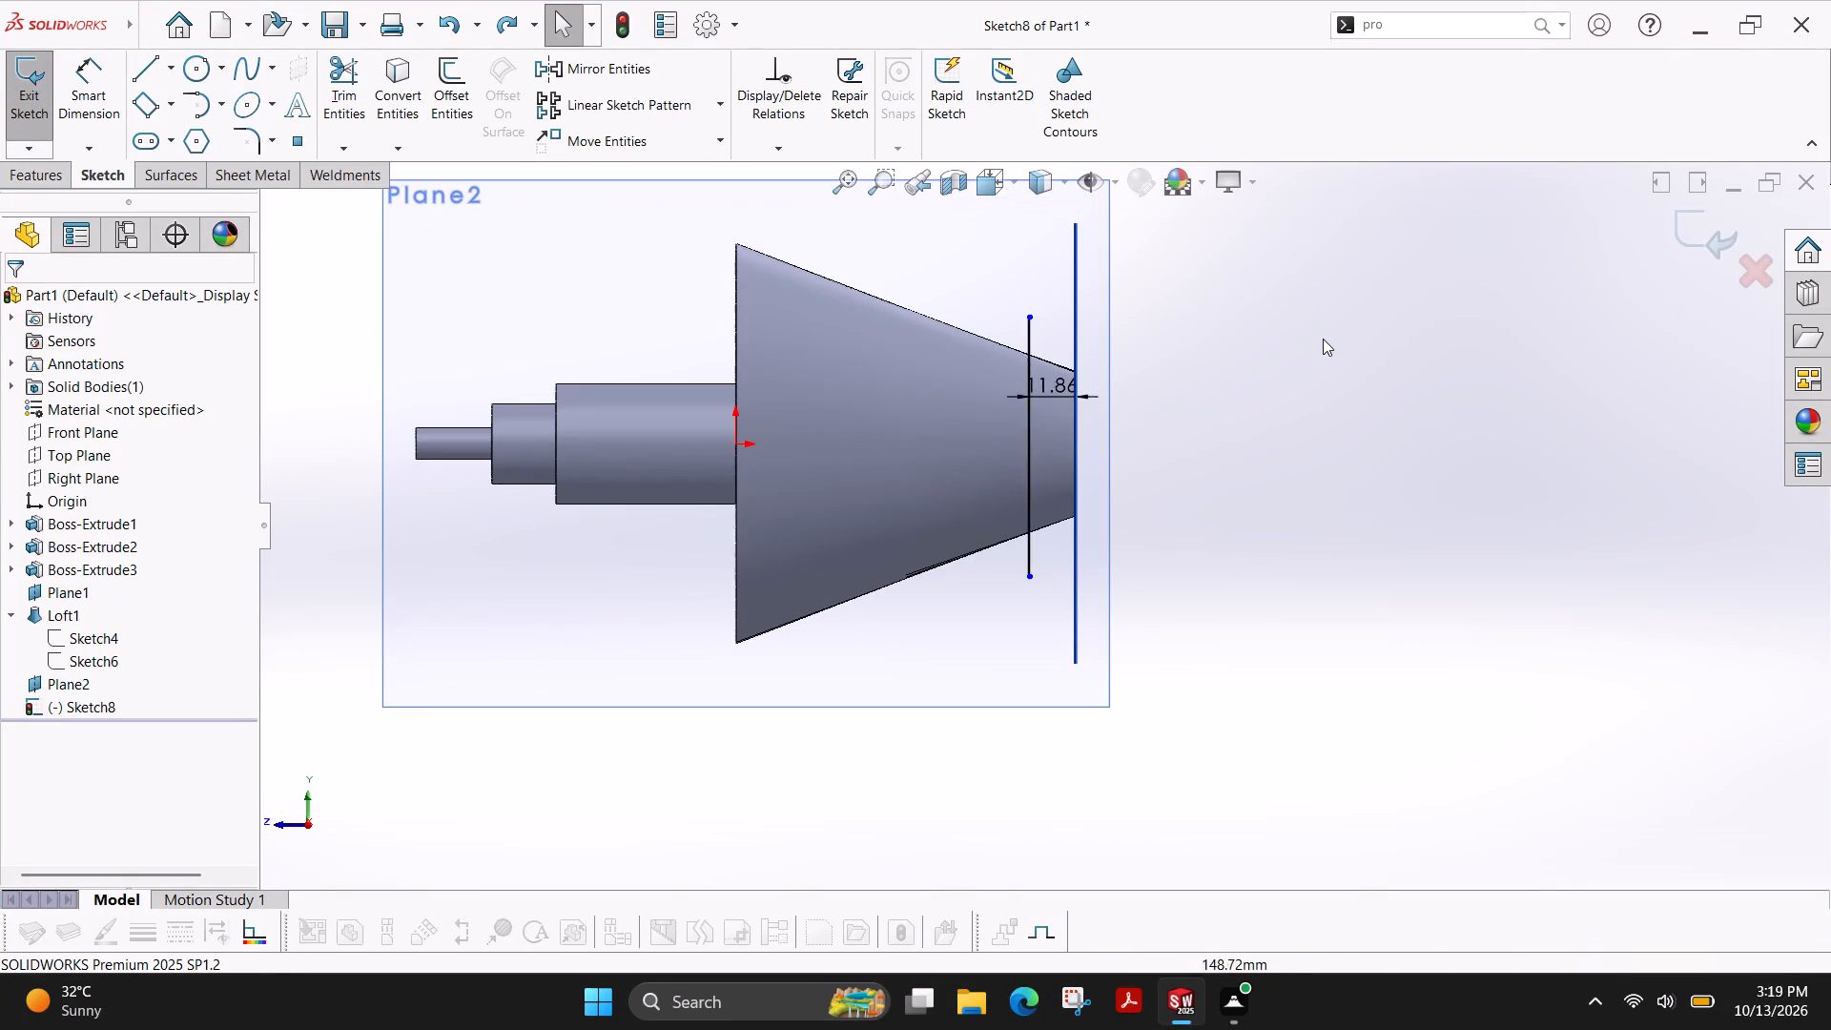
{"action": "key", "text": "ctrl+z"}
{"action": "key", "text": "ctrl+z"}
{"action": "key", "text": "ctrl+z"}
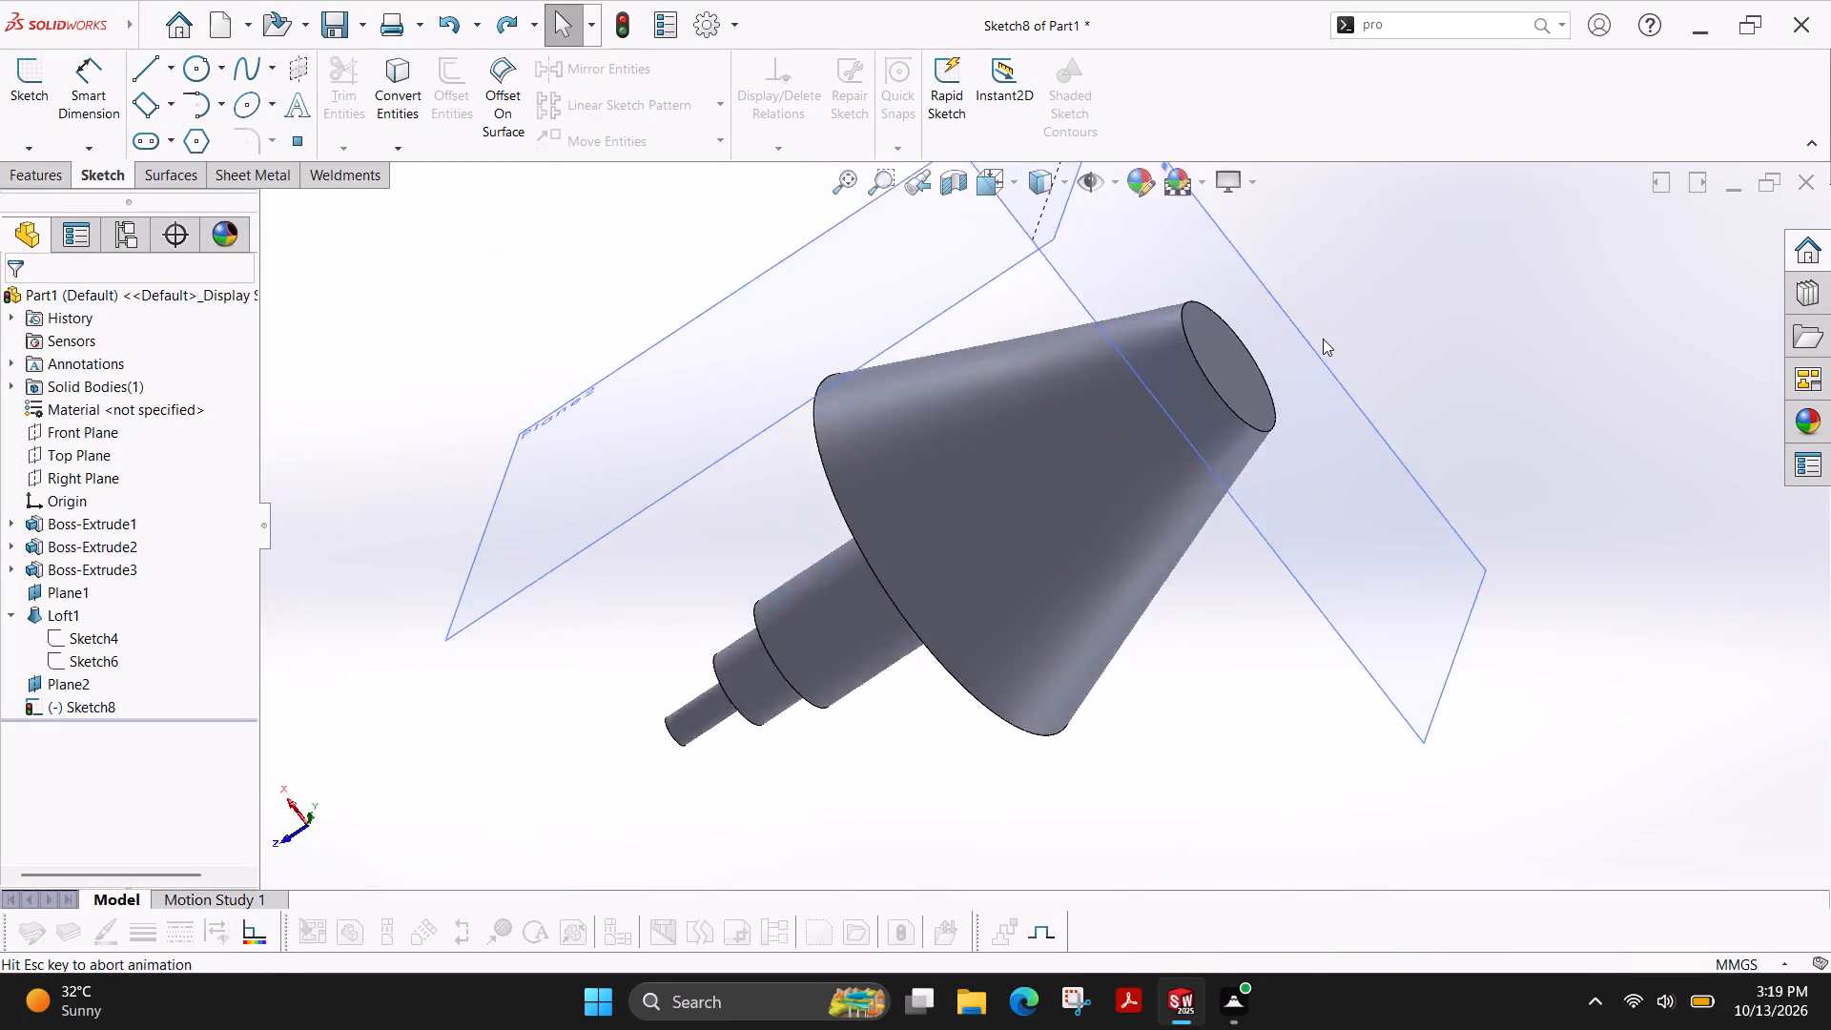
{"action": "key", "text": "ctrl+z"}
{"action": "key", "text": "ctrl+z"}
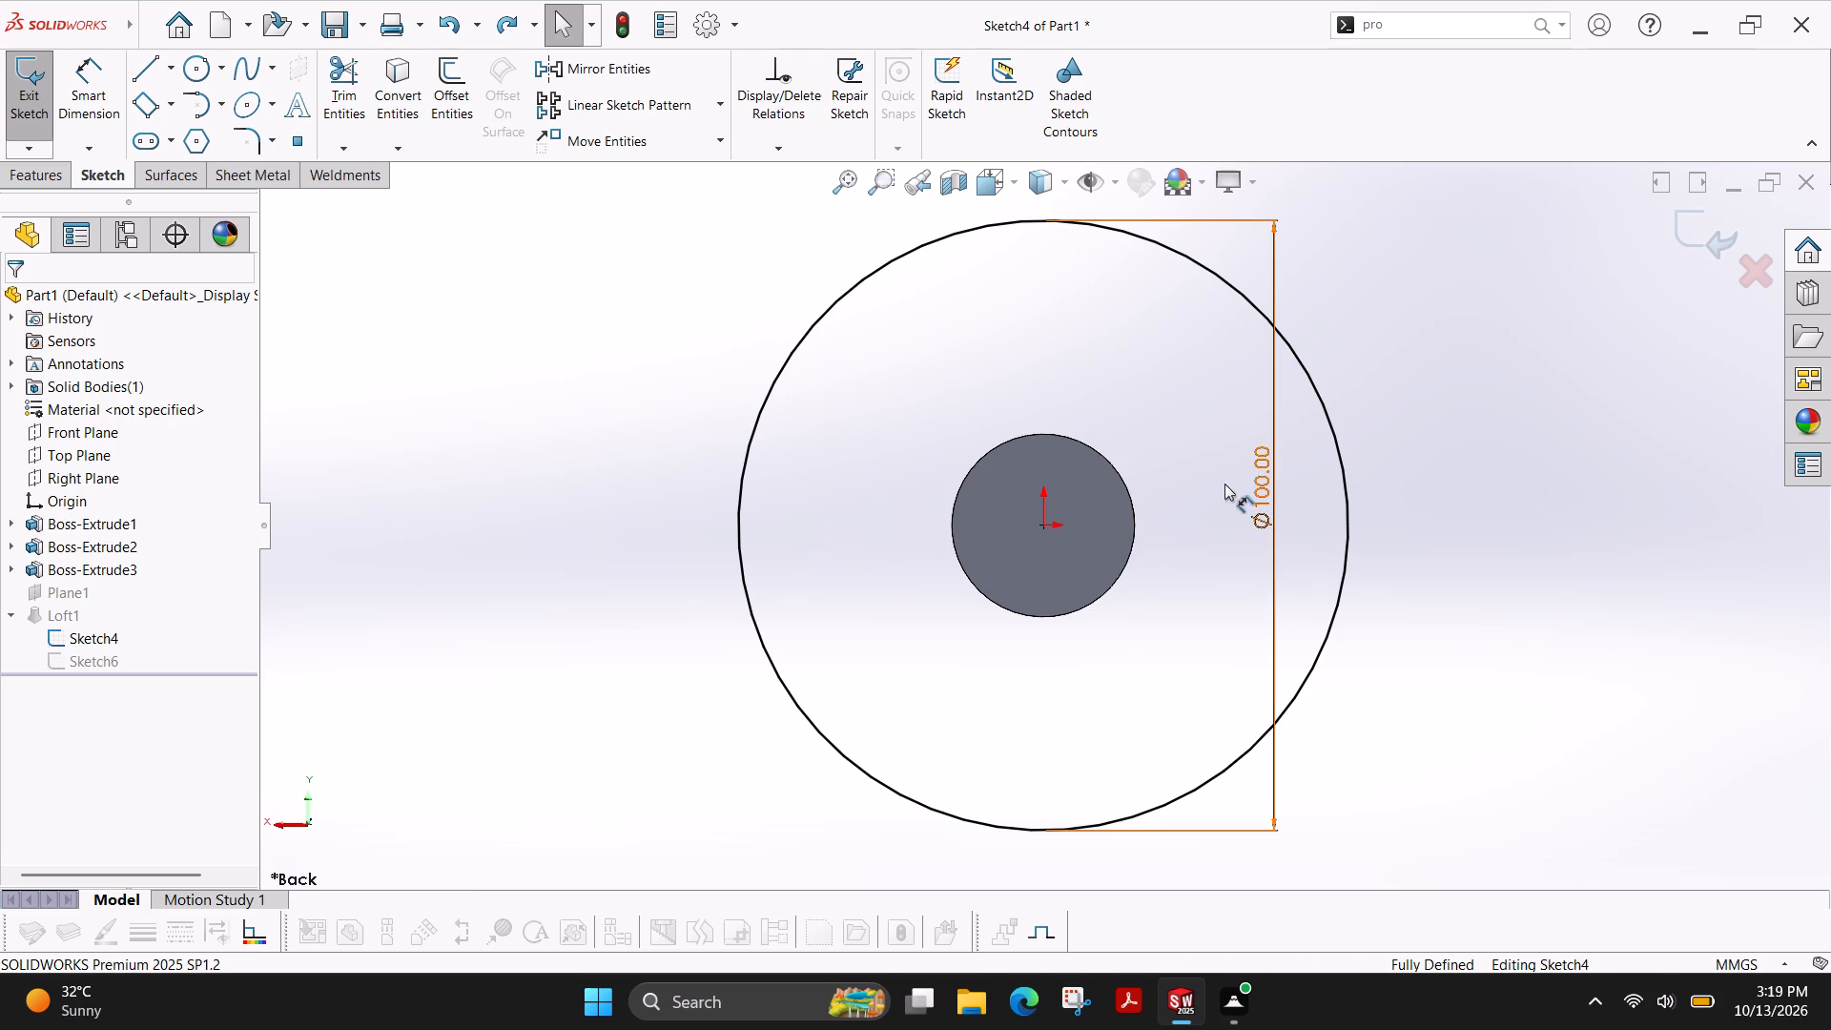
{"action": "middle_click_drag", "start_coordinate": [1487, 500], "coordinate": [1416, 408], "text": "ctrl+shift"}
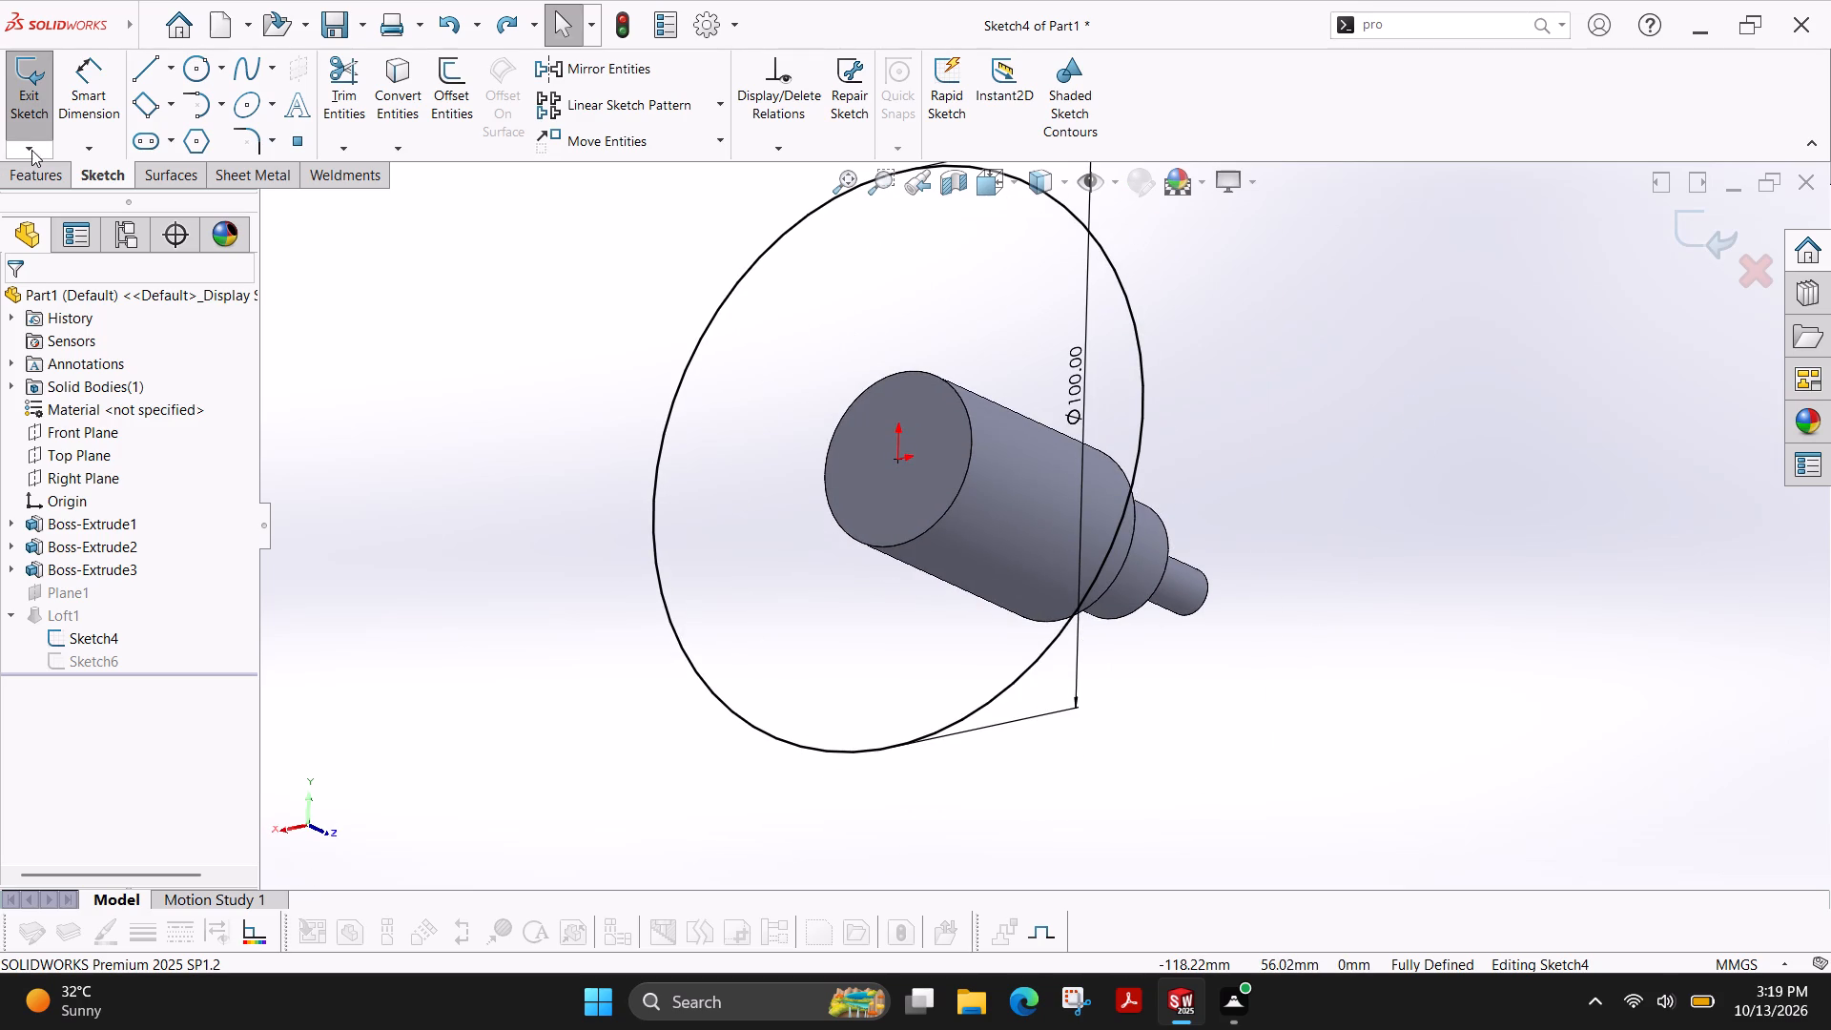
{"action": "left_click", "coordinate": [28, 79]}
{"action": "middle_click_drag", "start_coordinate": [1465, 628], "coordinate": [1305, 537], "text": "ctrl+shift"}
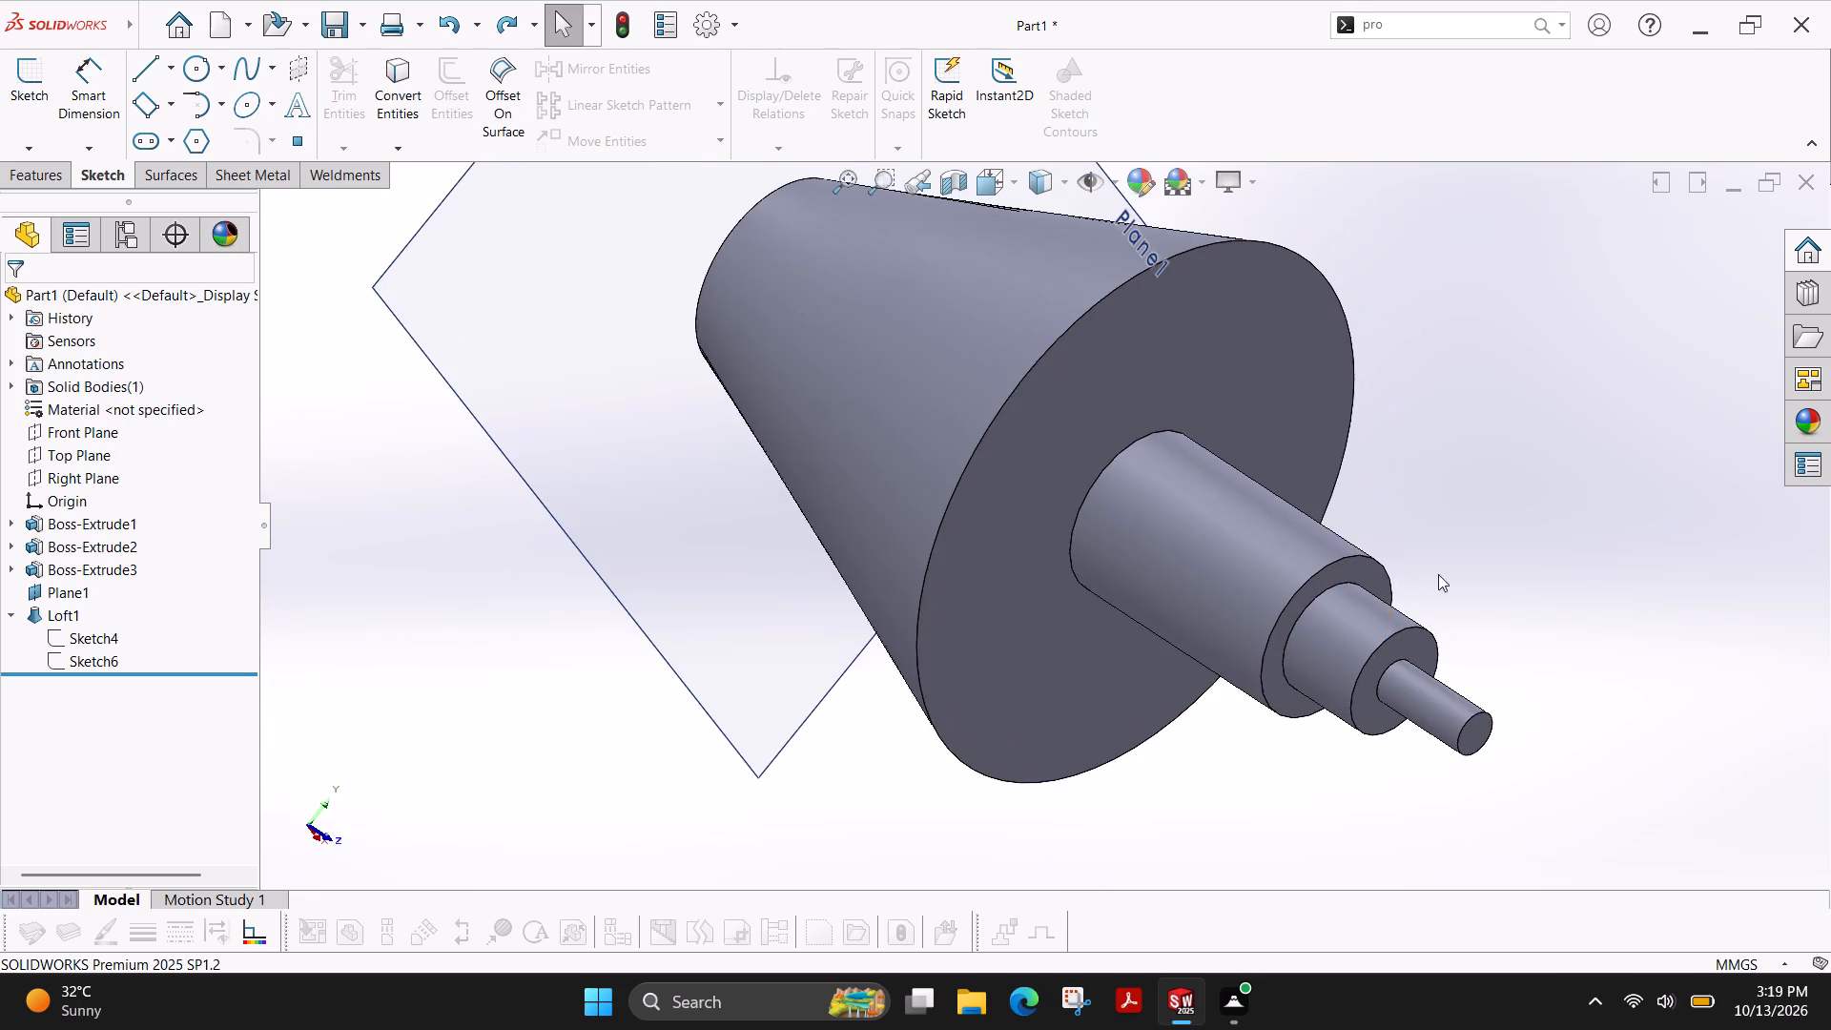
Undo the large circle's diameter change and the loft, keeping both profile circles and the rear plane, and exit the sketch.
{"action": "key", "text": "ctrl+z"}
{"action": "key", "text": "ctrl+z"}
{"action": "key", "text": "ctrl+z"}
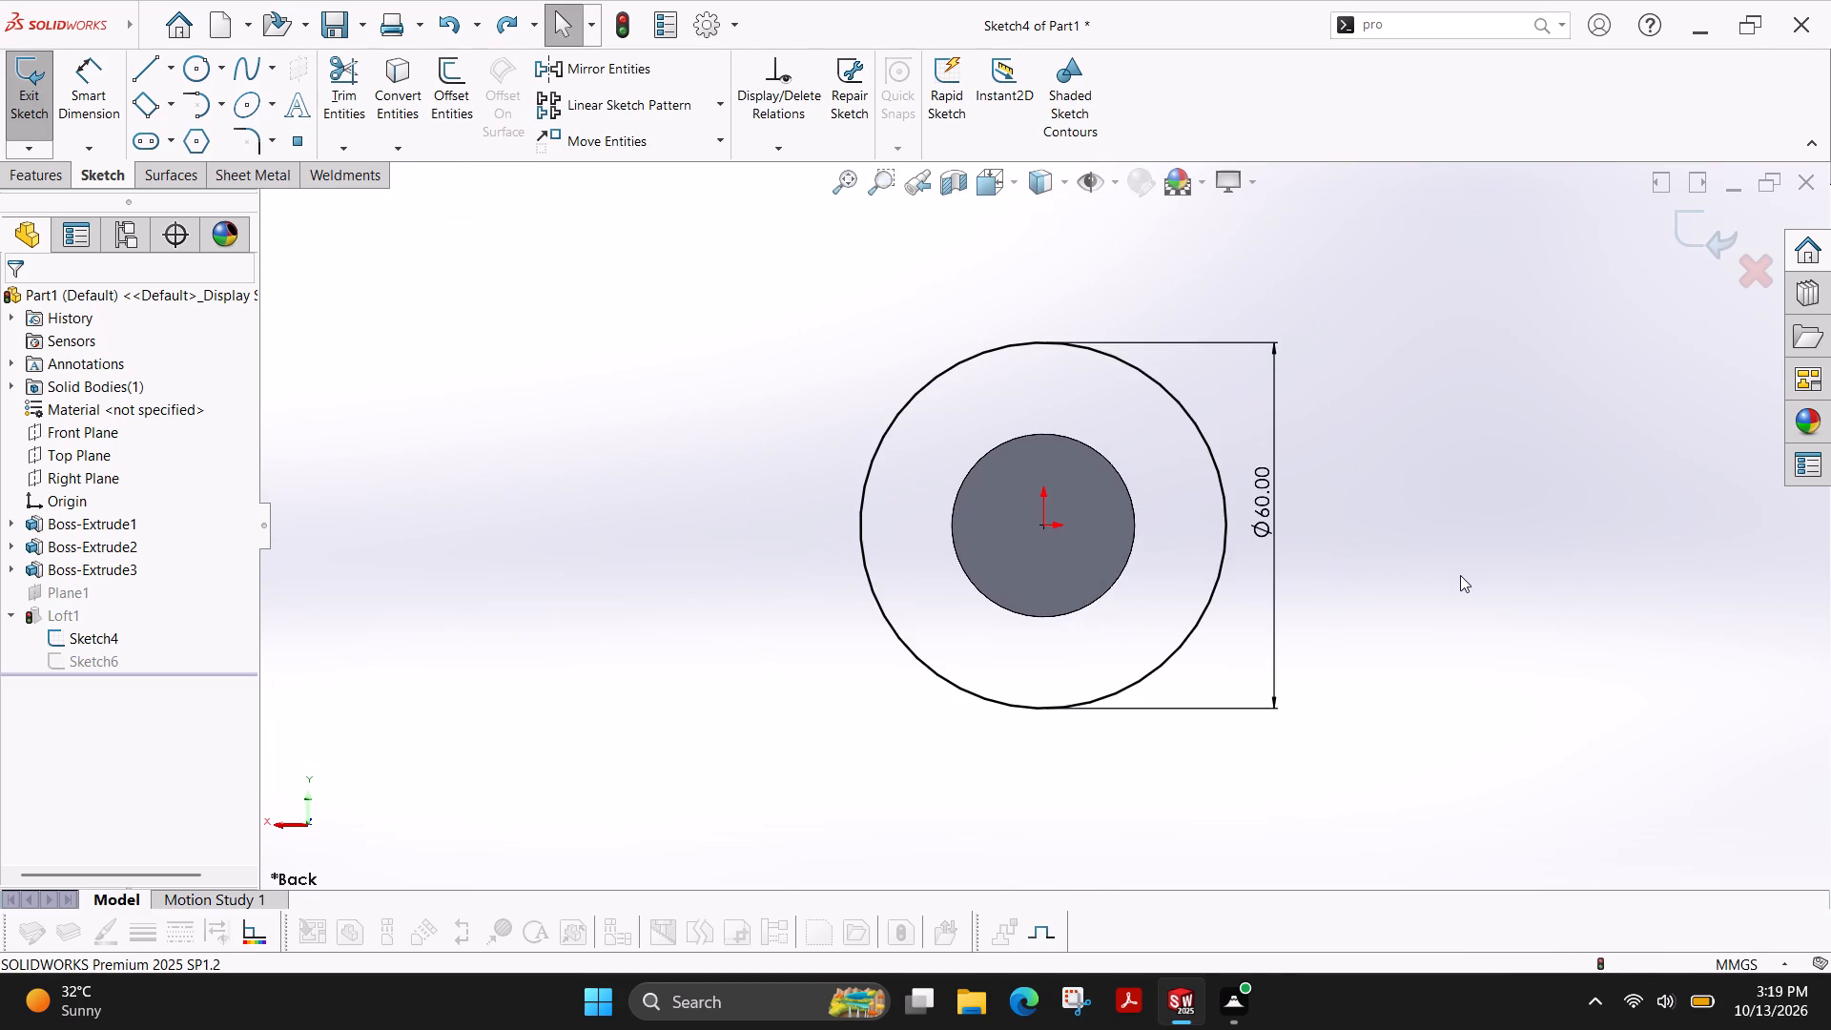
{"action": "key", "text": "ctrl+z"}
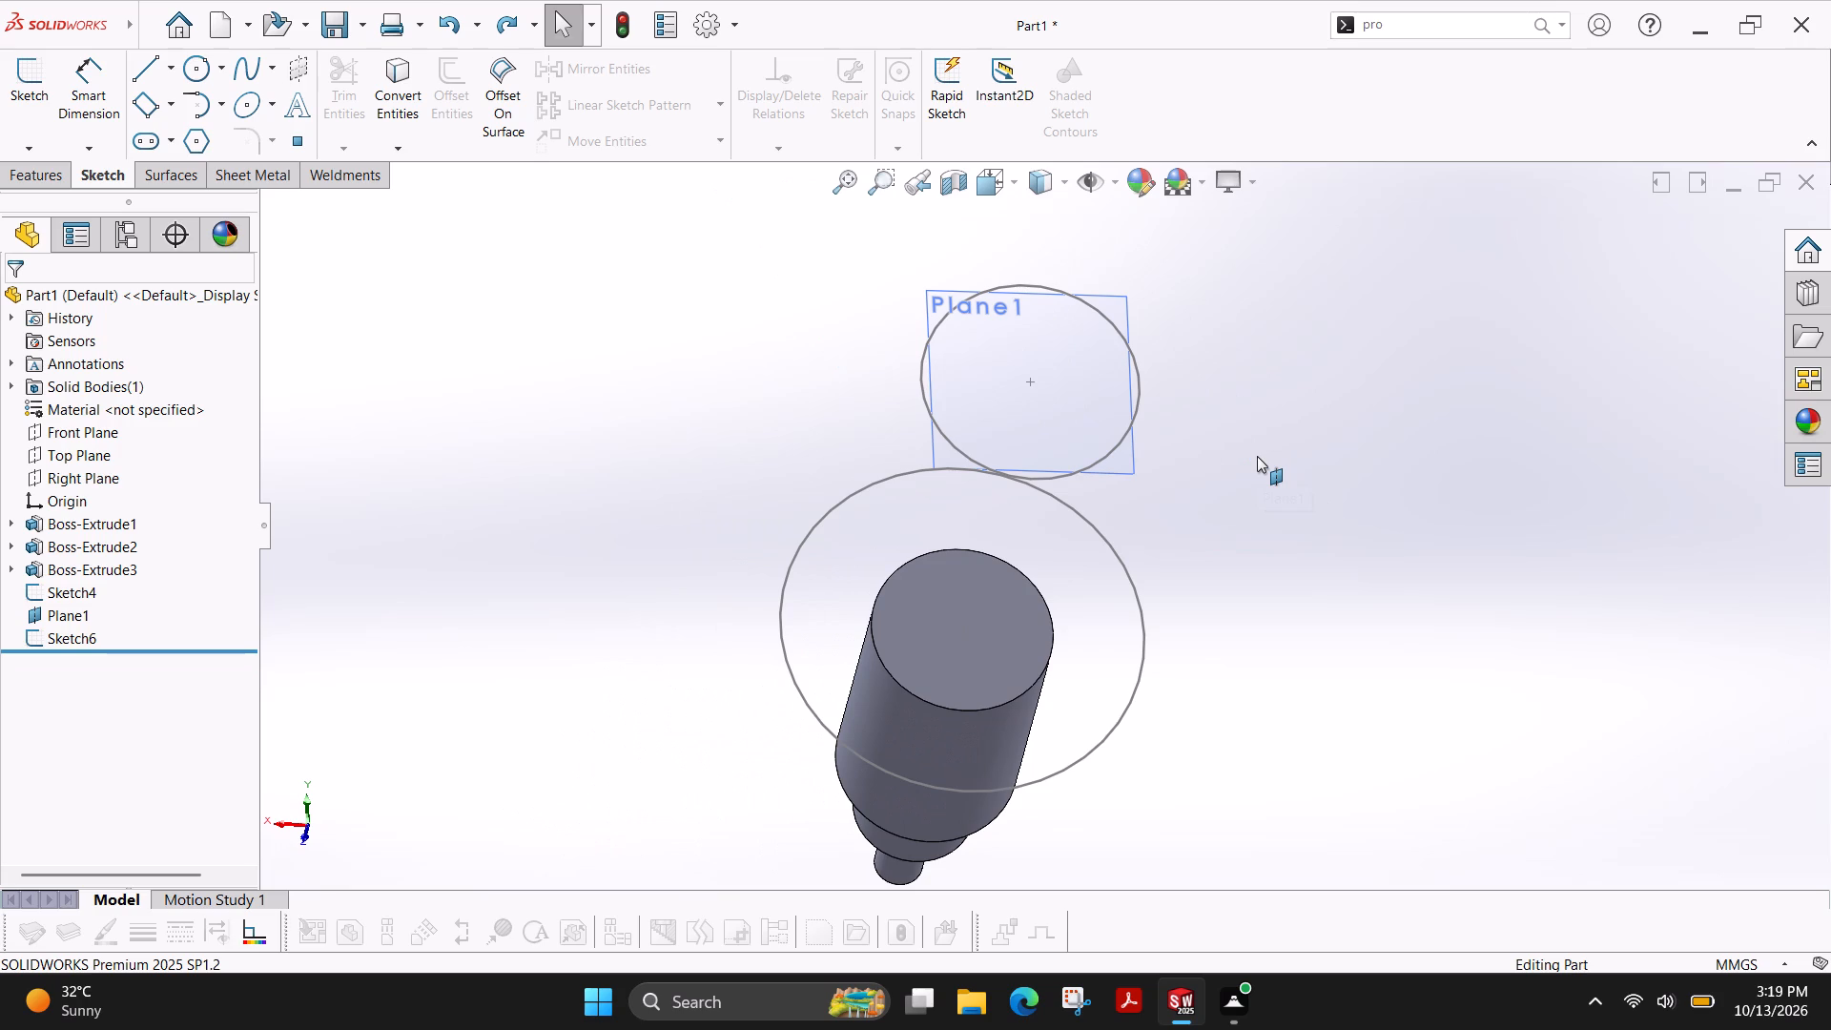
{"action": "key", "text": "ctrl+z"}
{"action": "key", "text": "ctrl+z"}
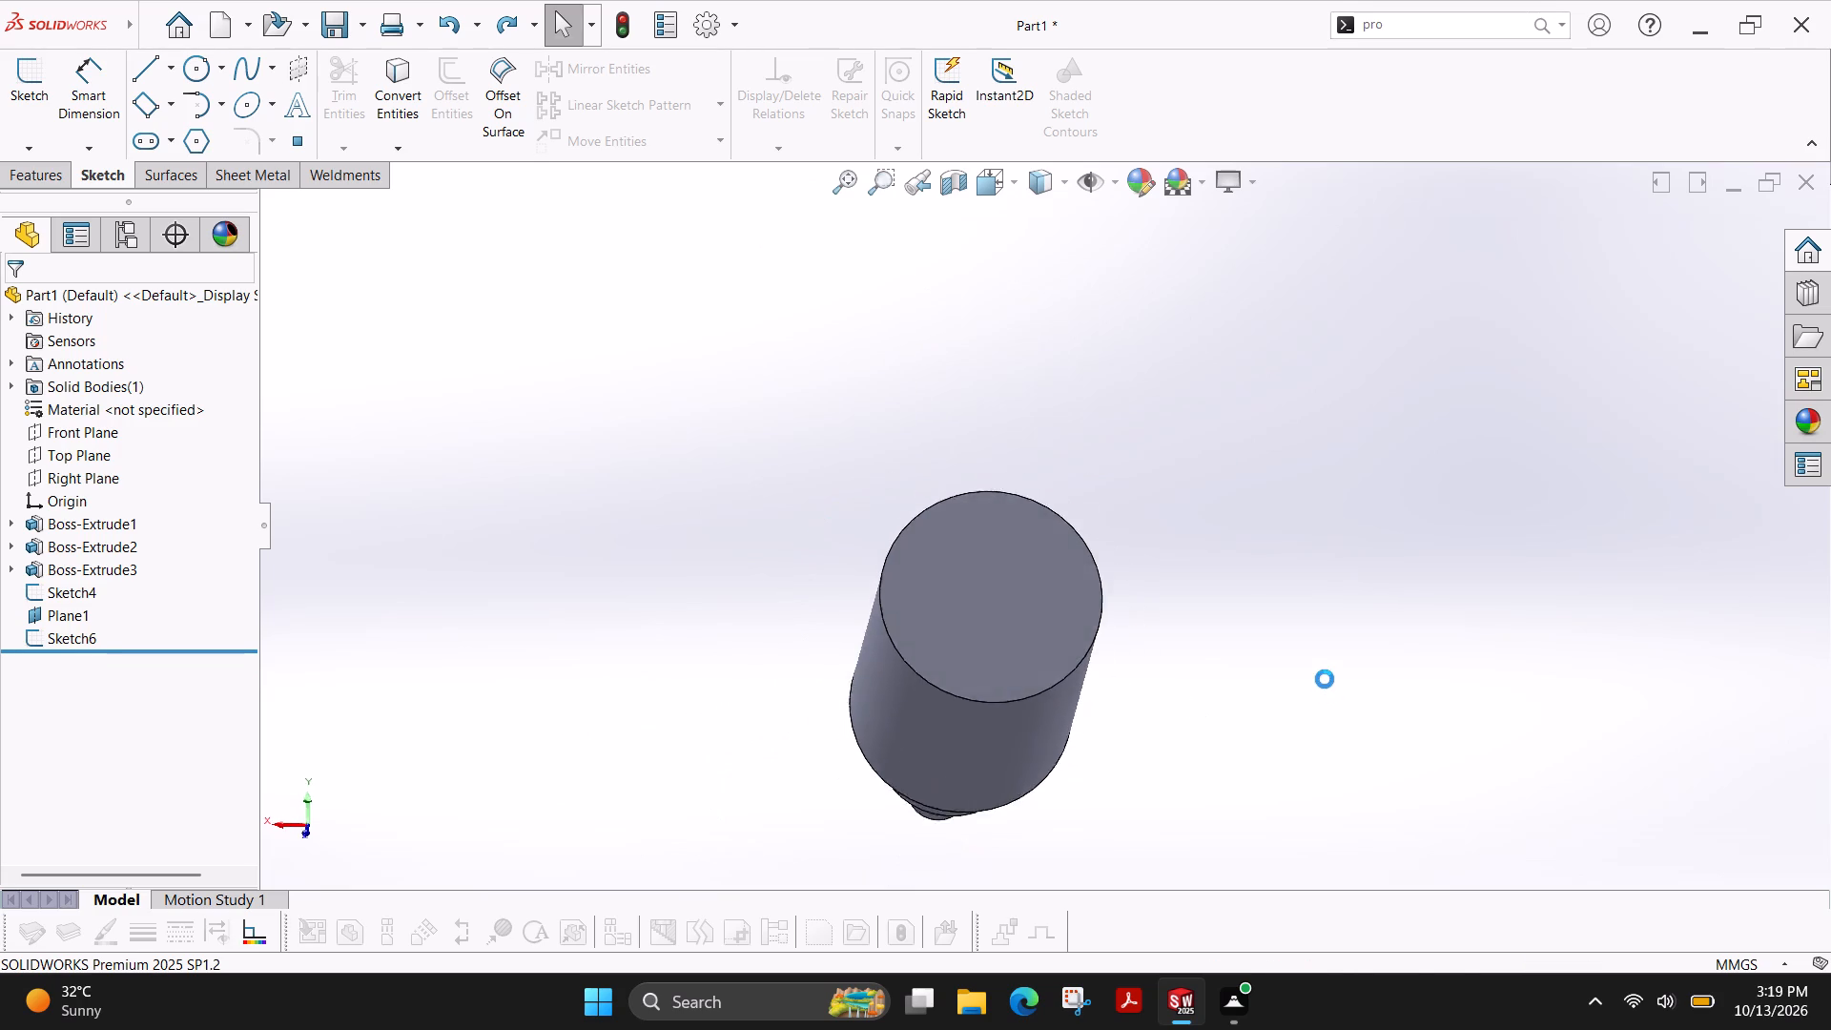
{"action": "key", "text": "ctrl+y"}
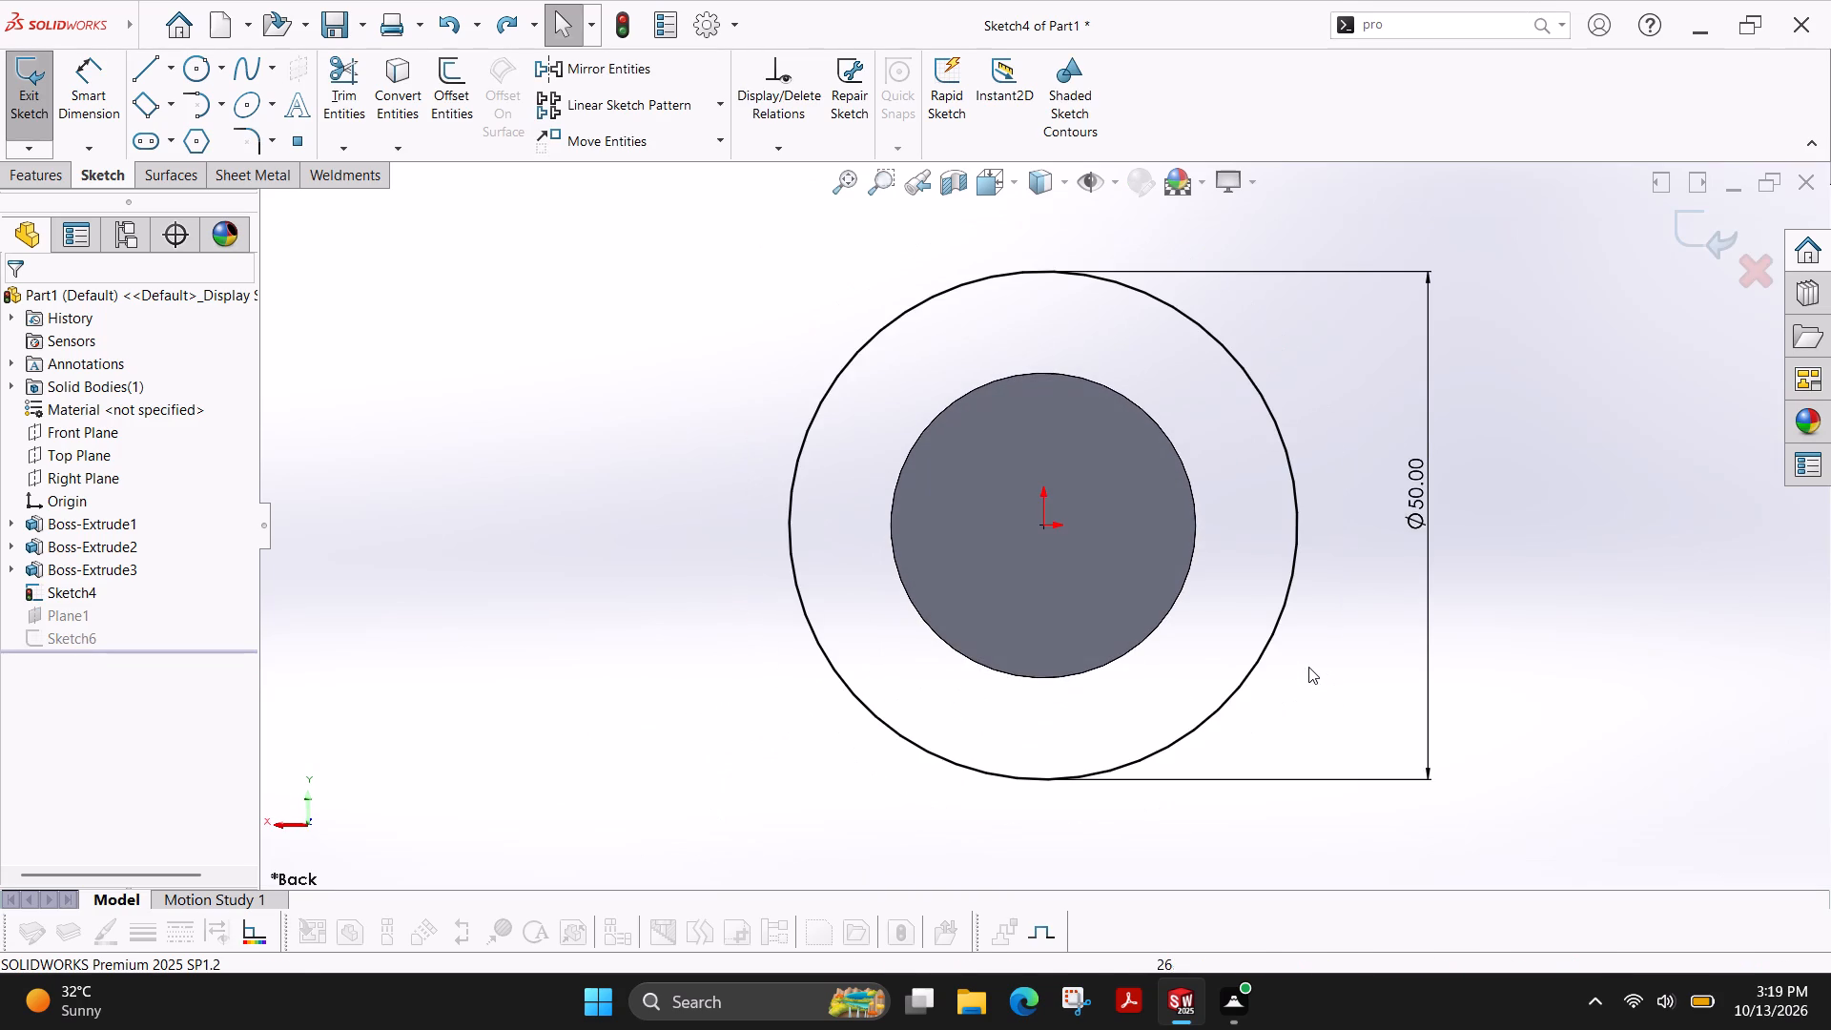
{"action": "left_click", "coordinate": [35, 64]}
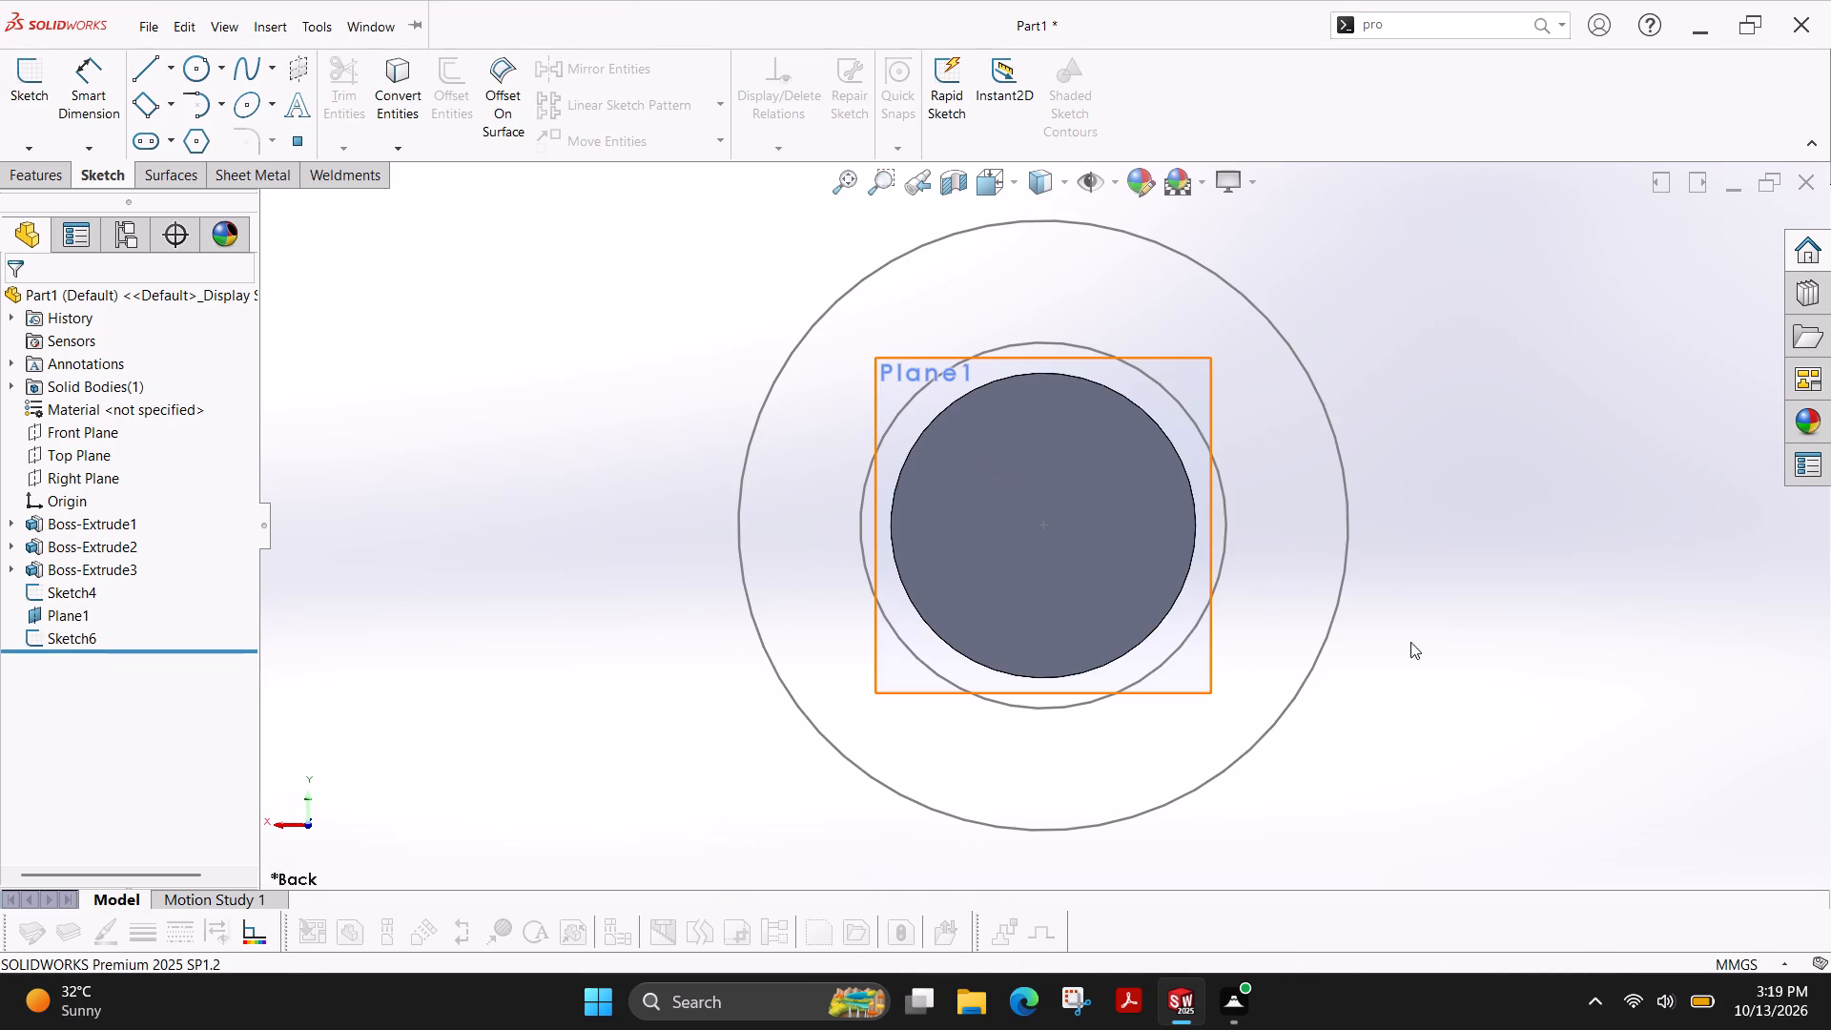
{"action": "key", "text": "ctrl+z"}
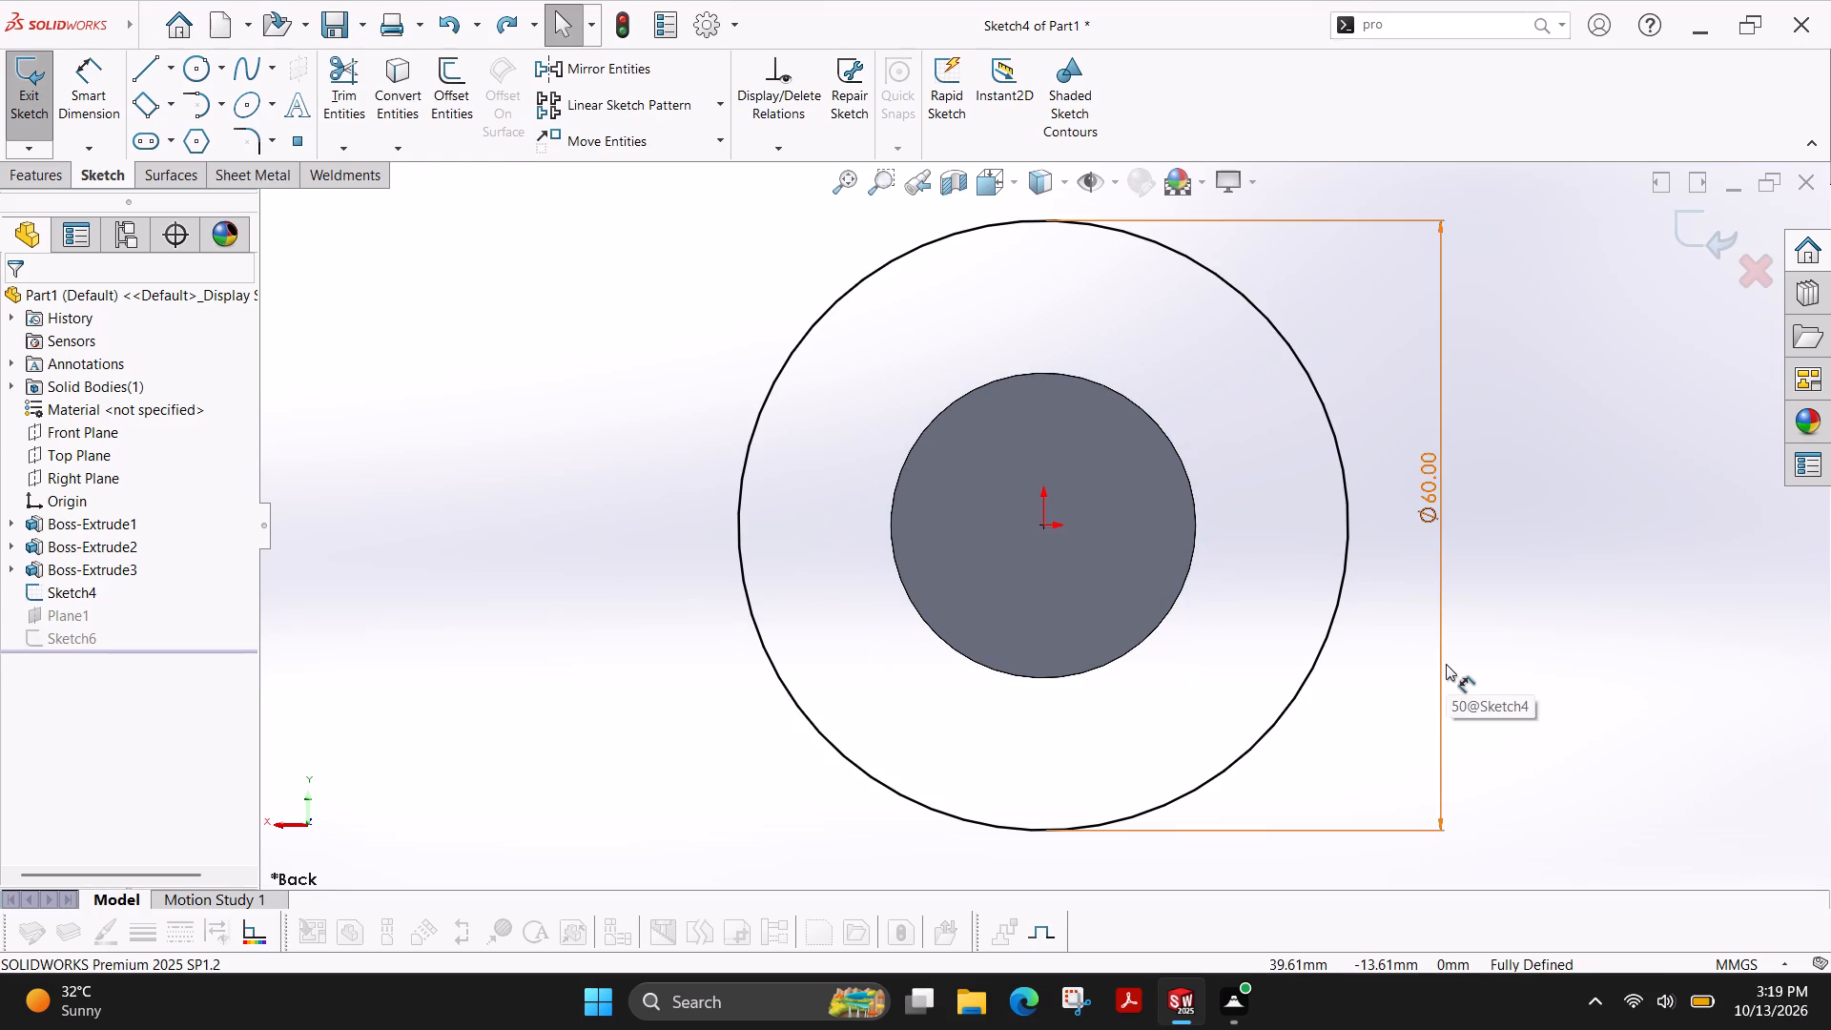
{"action": "key", "text": "Escape"}
{"action": "left_click", "coordinate": [31, 121]}
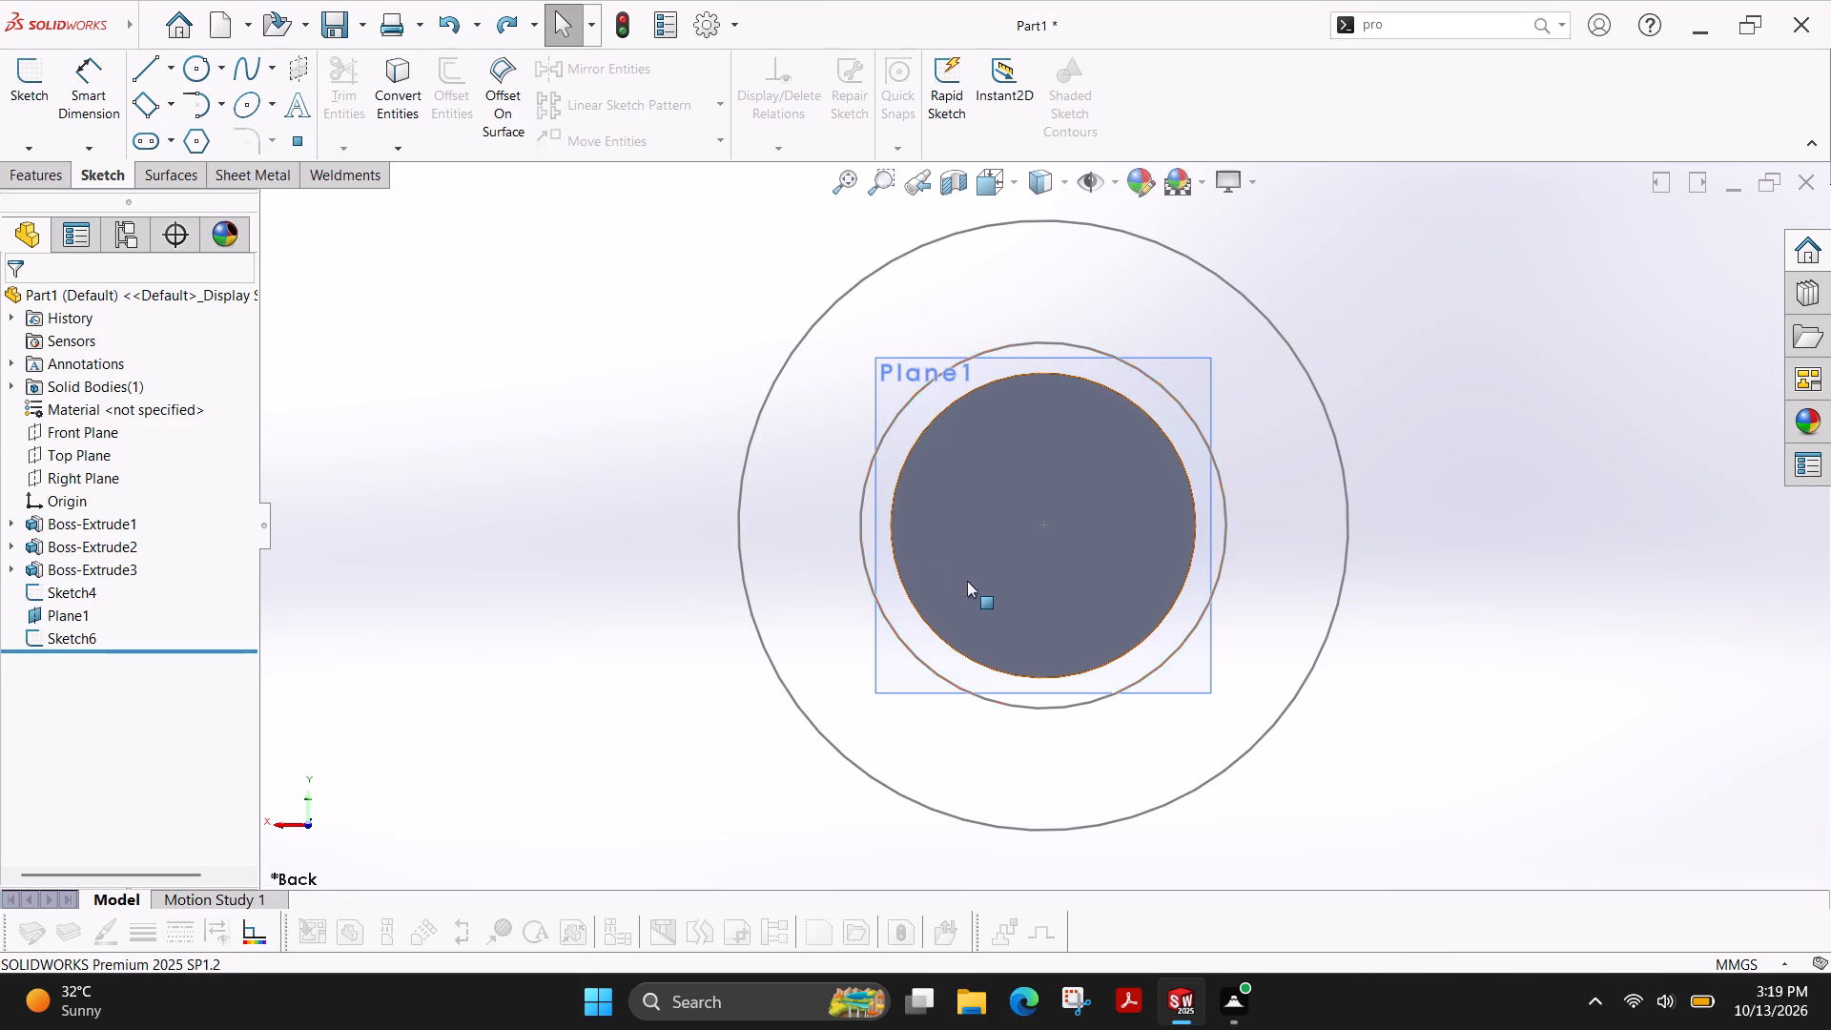
Examine the two loft profile circles behind the shaft and open the small circle's sketch on Plane1.
{"action": "middle_click_drag", "start_coordinate": [1474, 715], "coordinate": [1299, 591], "text": "ctrl+shift"}
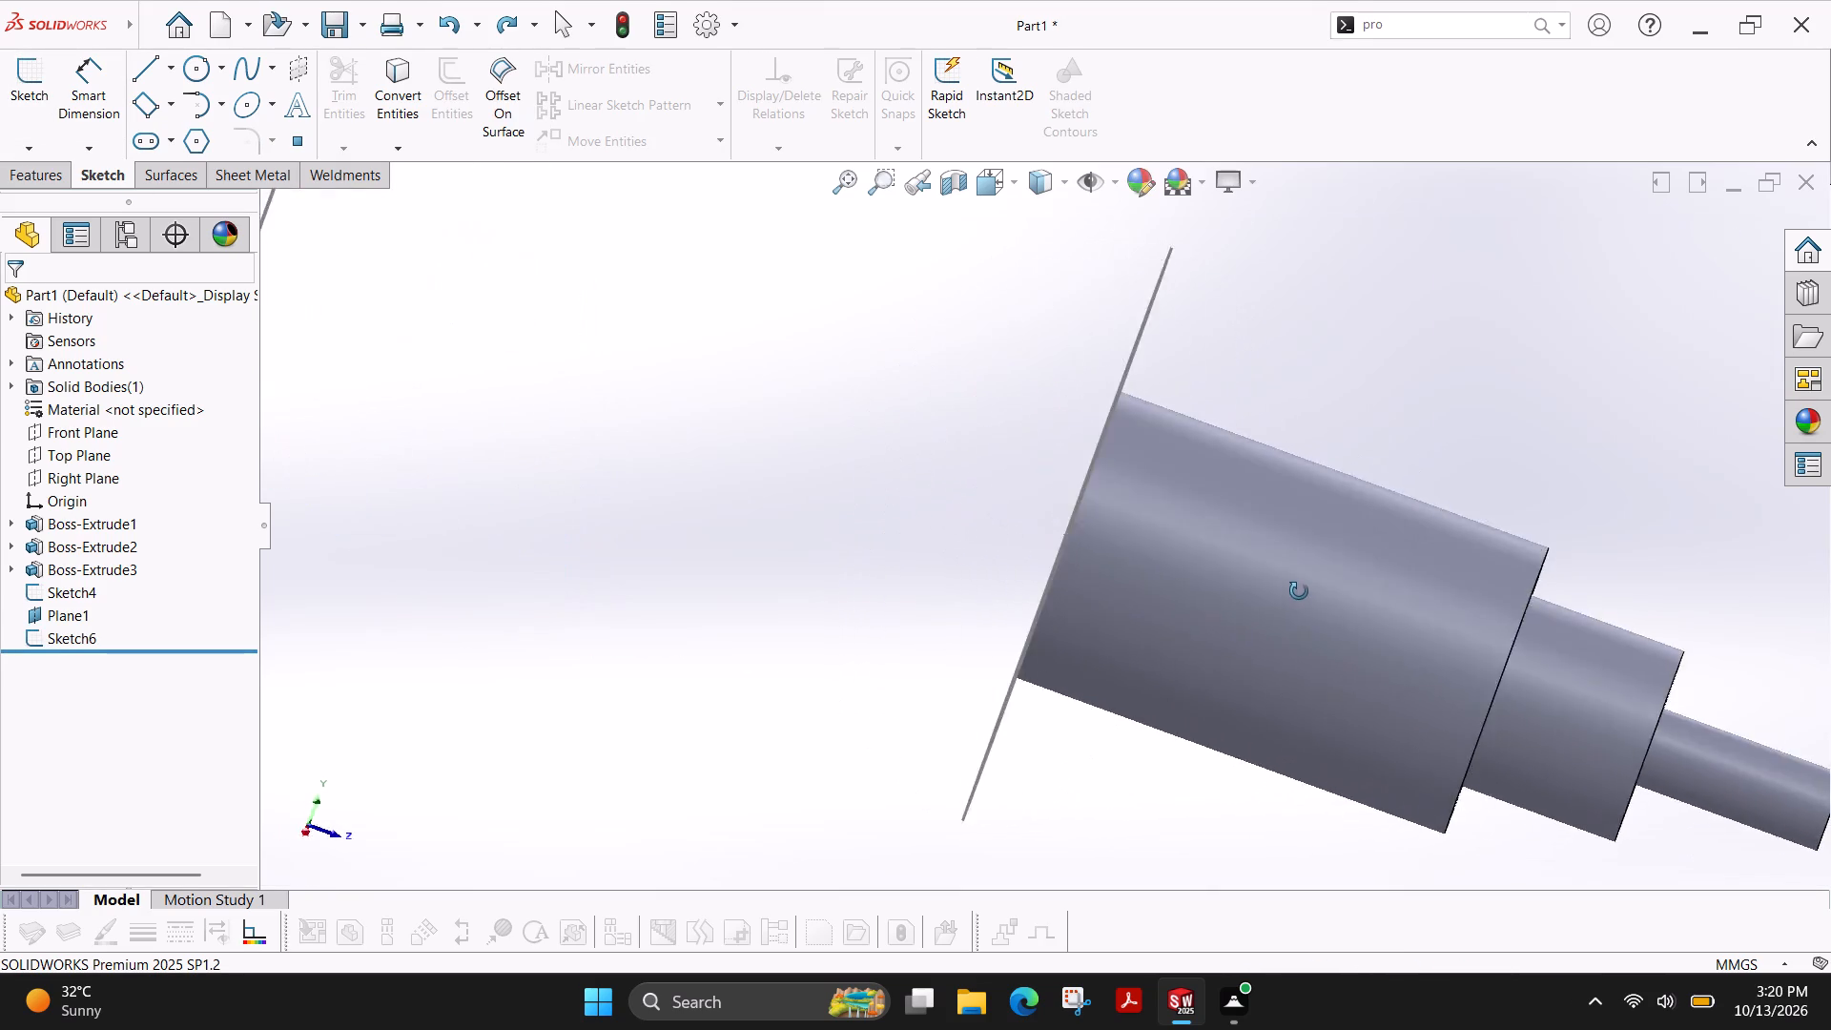
{"action": "middle_click_drag", "start_coordinate": [1299, 591], "coordinate": [1293, 631], "text": "ctrl+shift"}
{"action": "scroll", "coordinate": [882, 424], "scroll_direction": "down", "scroll_amount": 2}
{"action": "scroll", "coordinate": [882, 424], "scroll_direction": "up", "scroll_amount": 5}
{"action": "scroll", "coordinate": [882, 424], "scroll_direction": "down", "scroll_amount": 1}
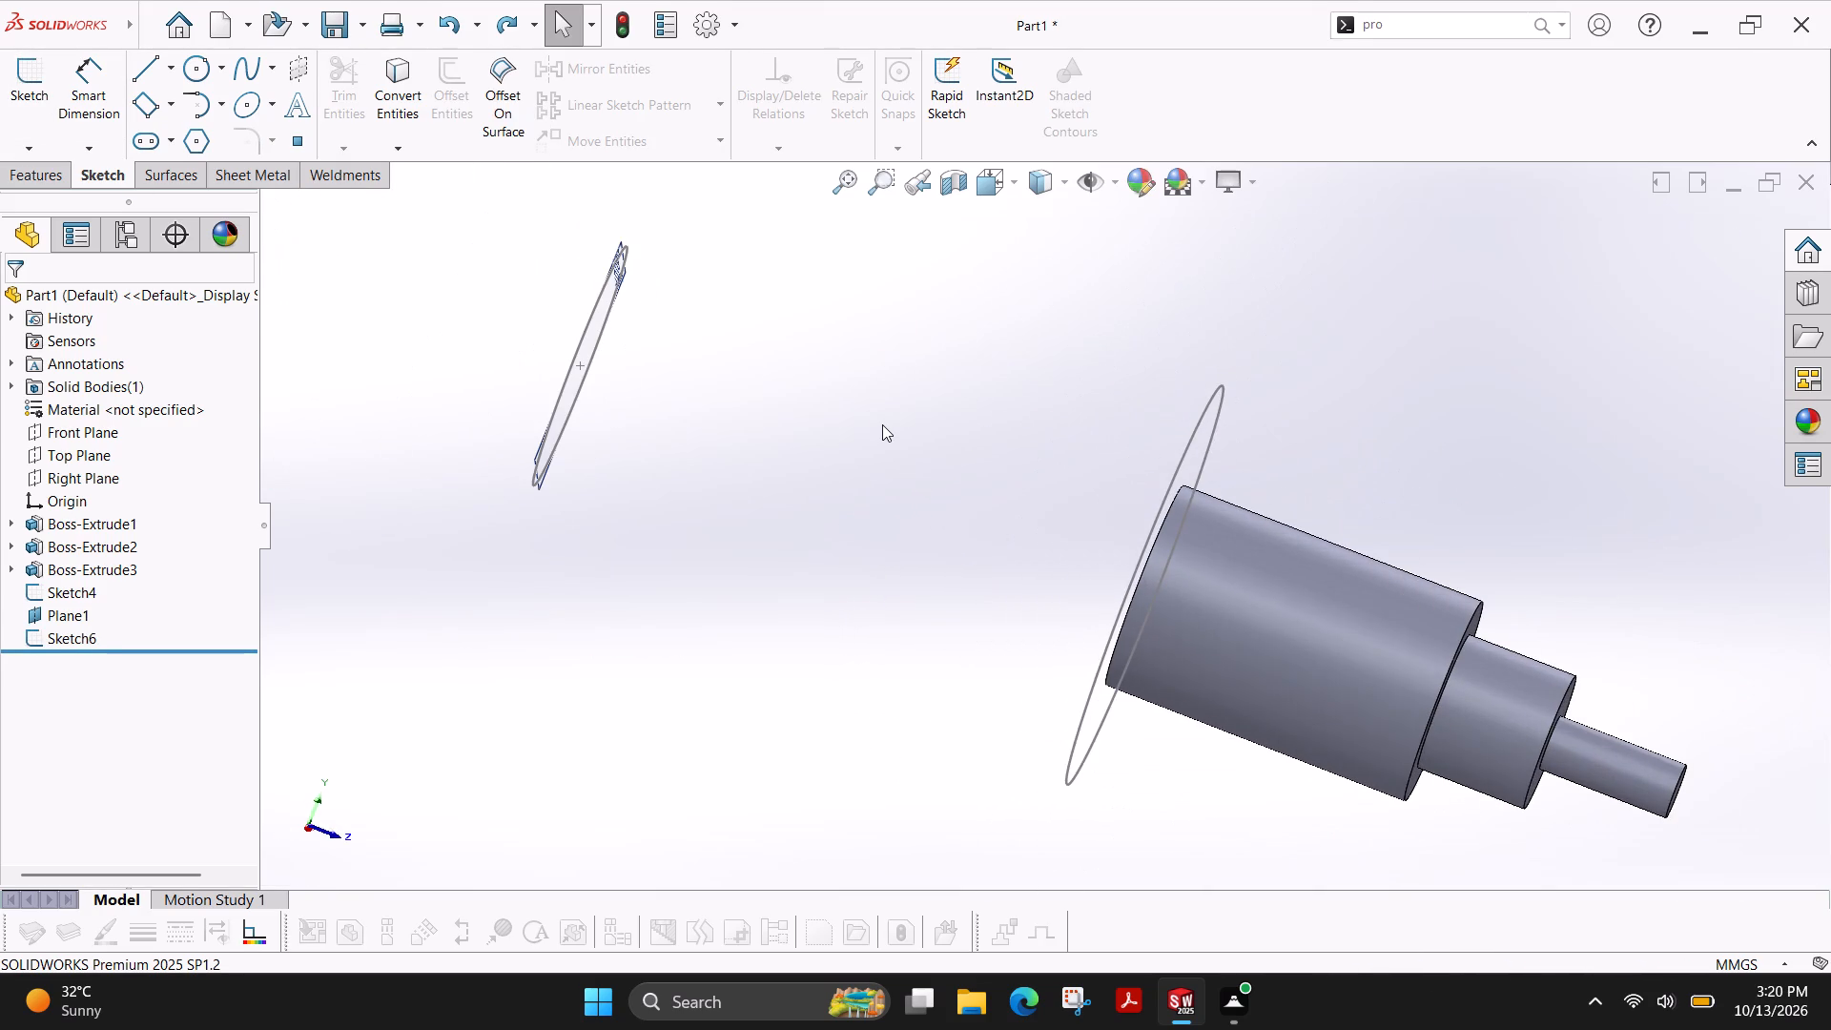
{"action": "middle_click_drag", "start_coordinate": [1329, 506], "coordinate": [1092, 594], "text": "ctrl+shift"}
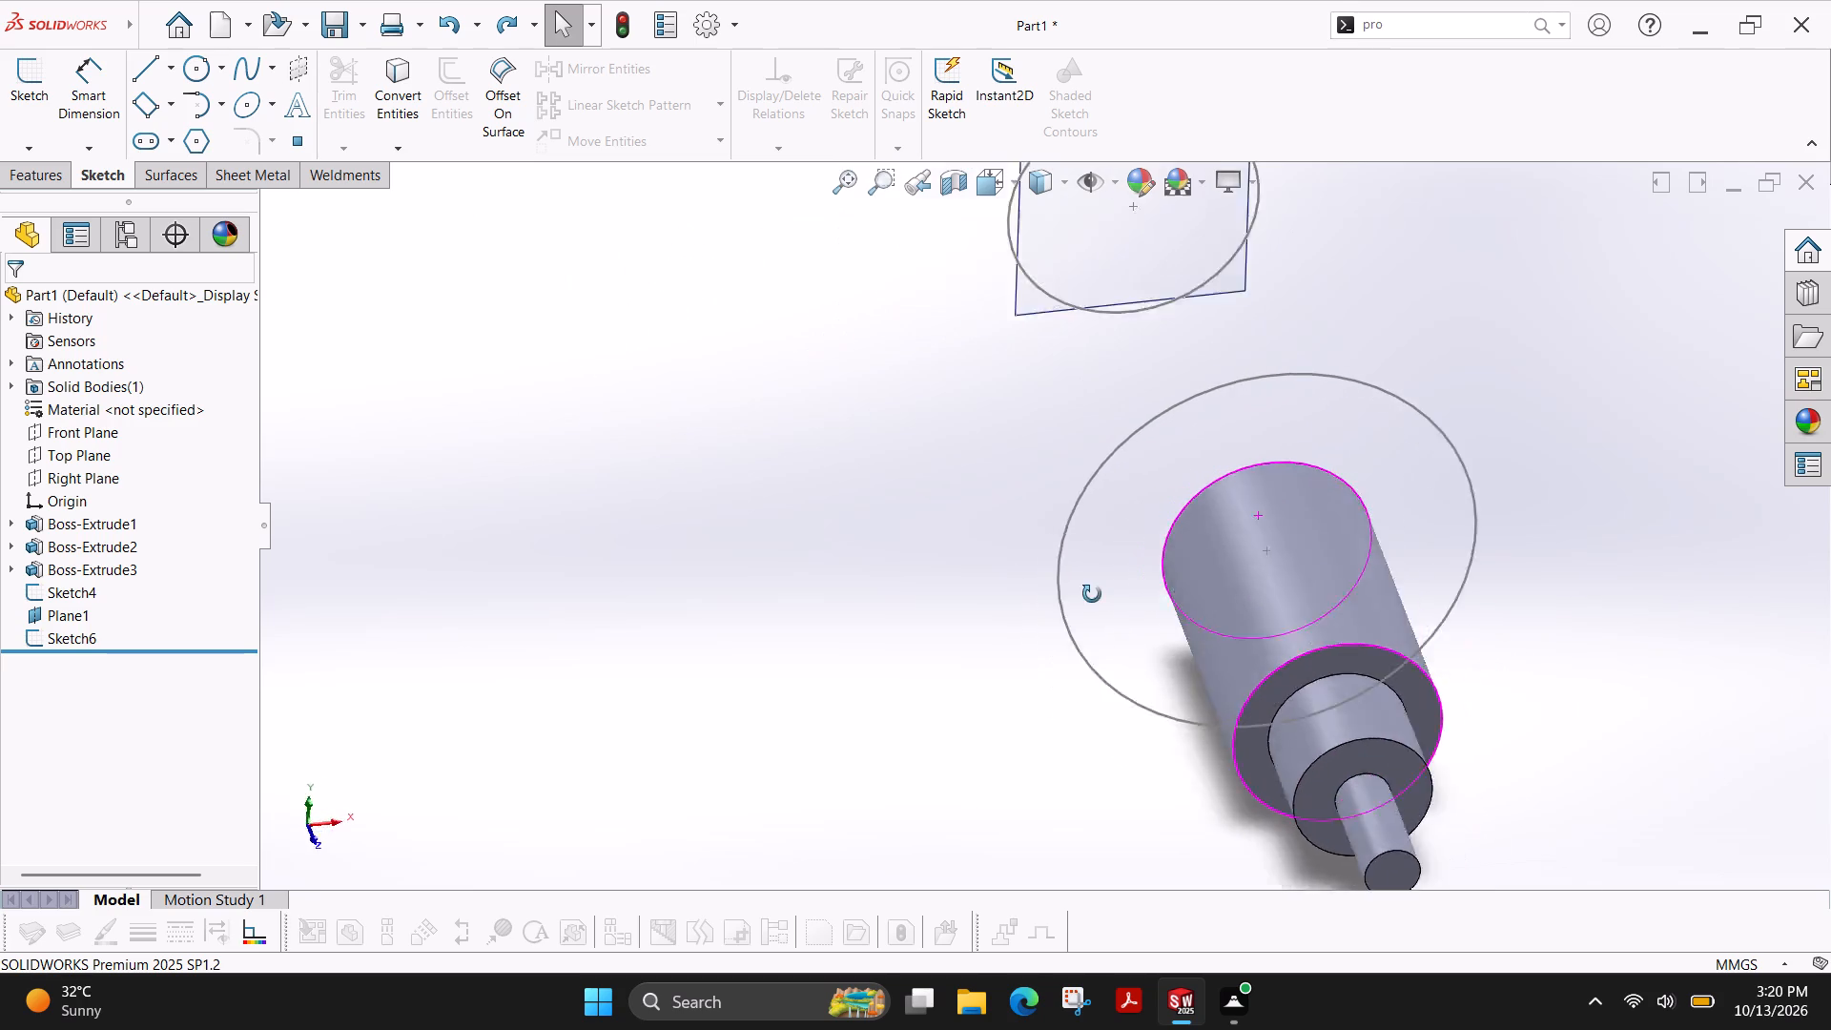
{"action": "middle_click_drag", "start_coordinate": [1092, 594], "coordinate": [1105, 556], "text": "ctrl+shift"}
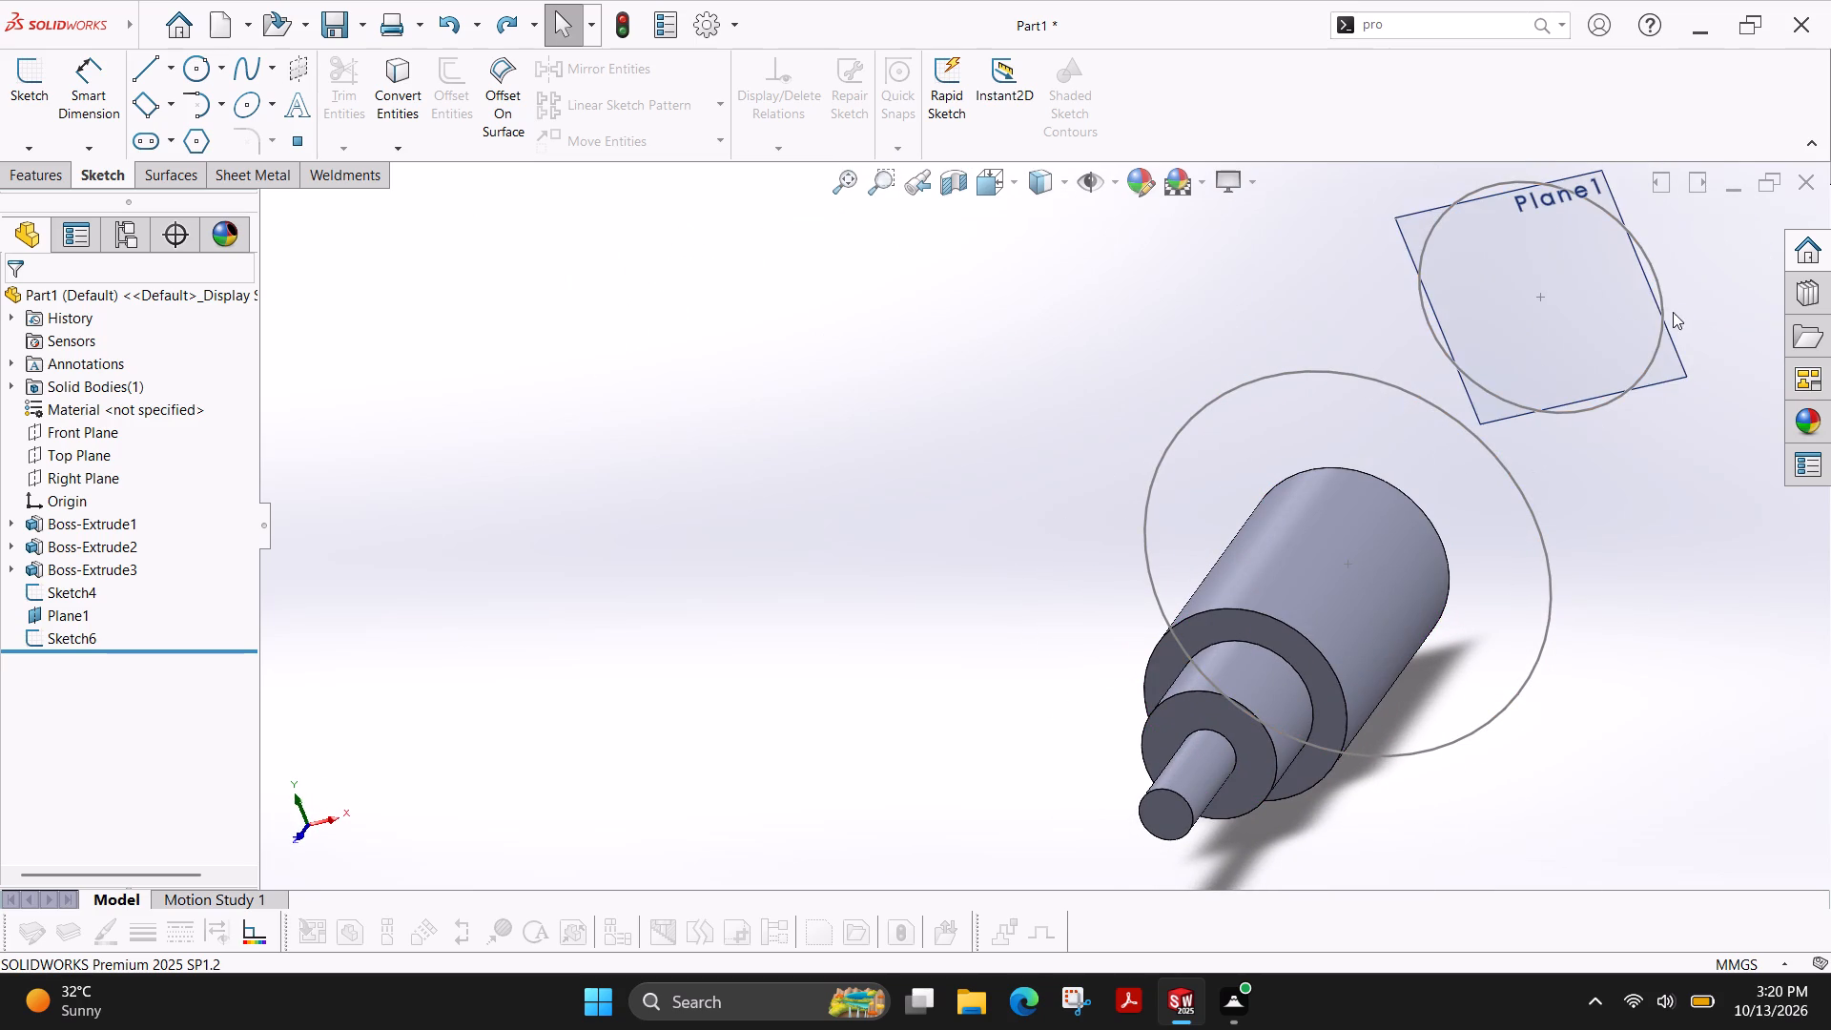
{"action": "double_click", "coordinate": [1653, 278]}
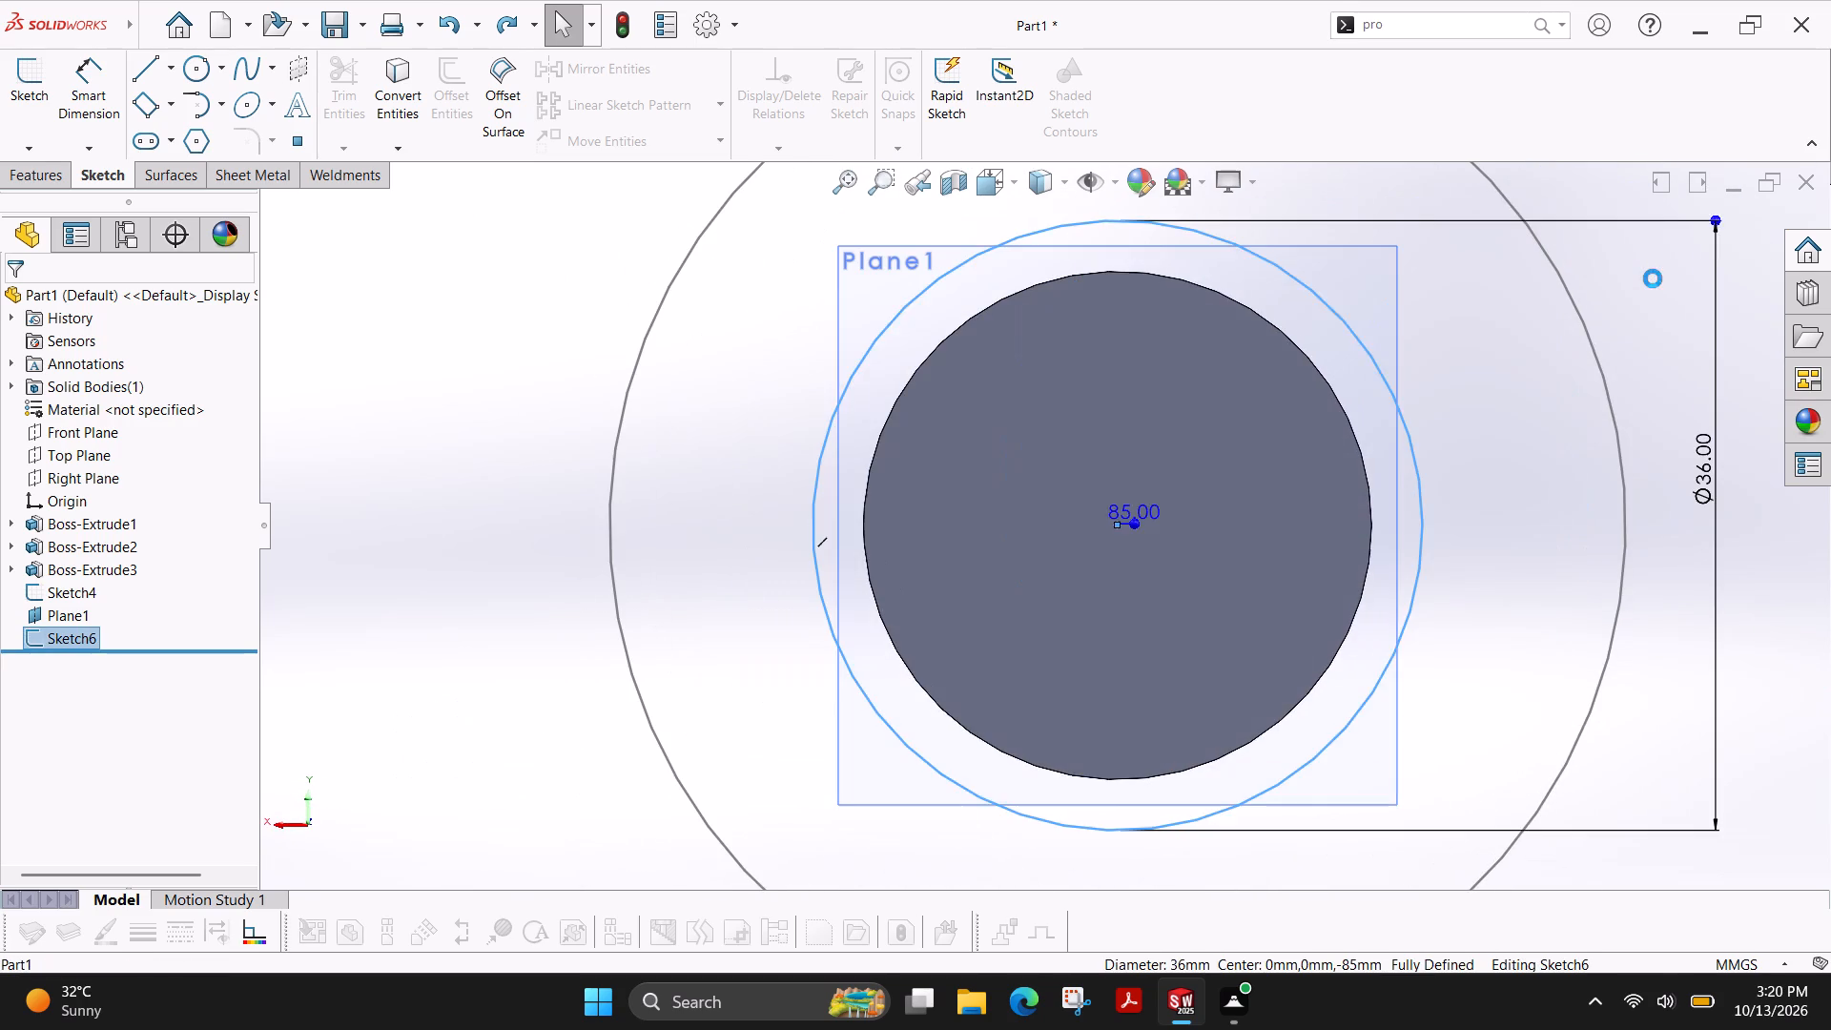
{"action": "scroll", "coordinate": [1521, 487], "scroll_direction": "down", "scroll_amount": 1}
{"action": "scroll", "coordinate": [1506, 467], "scroll_direction": "up", "scroll_amount": 2}
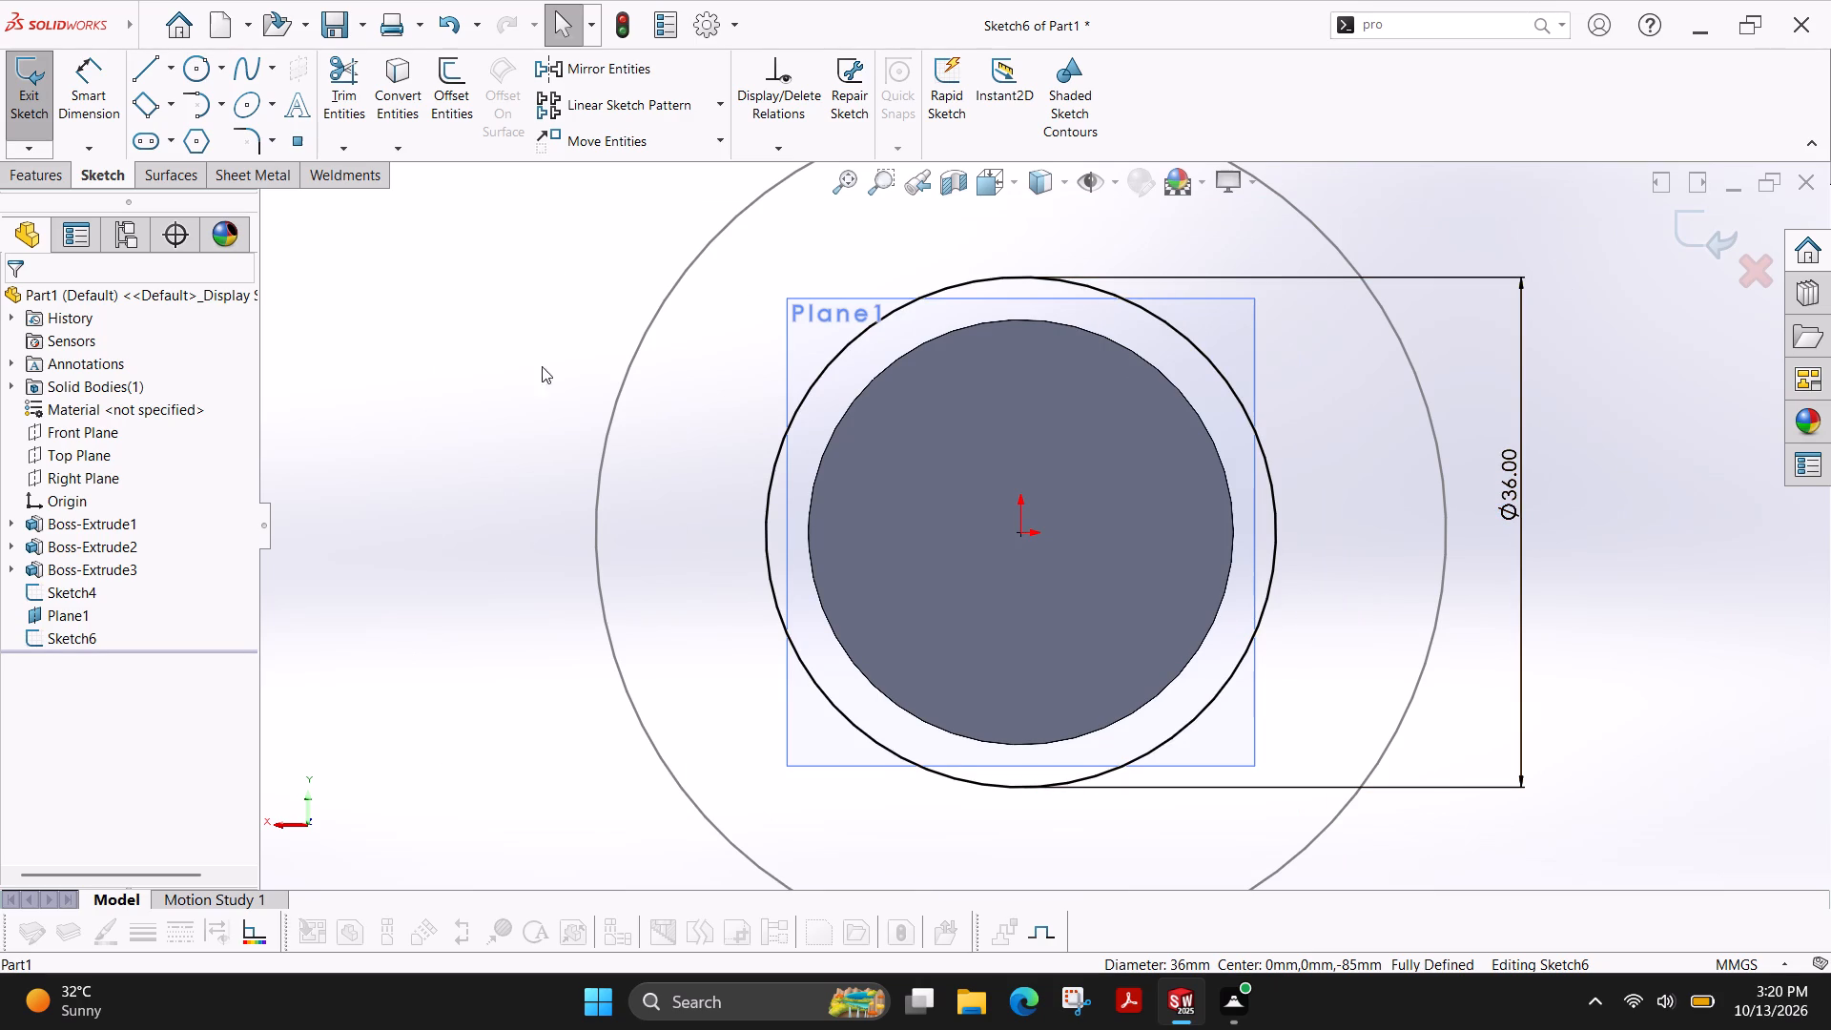
Set the diameter of the large profile circle at the shaft's back face to 100 mm and exit its sketch.
{"action": "double_click", "coordinate": [630, 352]}
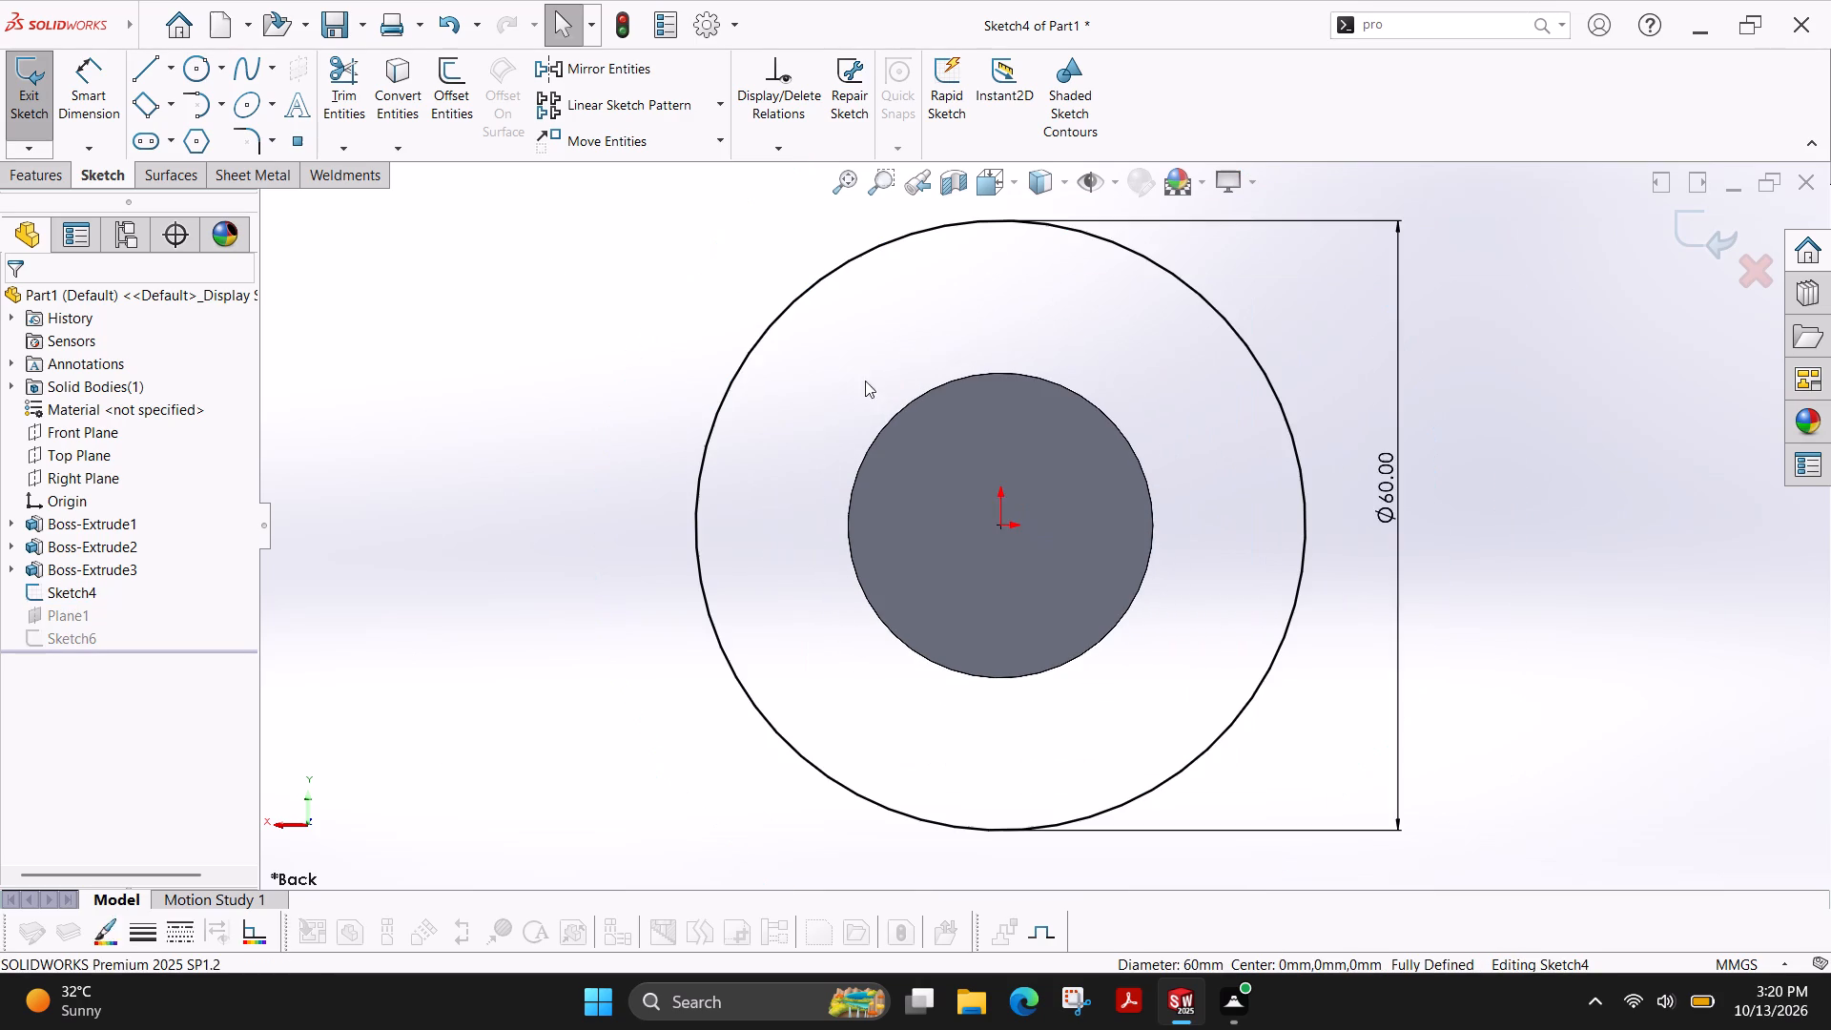
{"action": "double_click", "coordinate": [1379, 492]}
{"action": "type", "text": "100"}
{"action": "key", "text": "Return"}
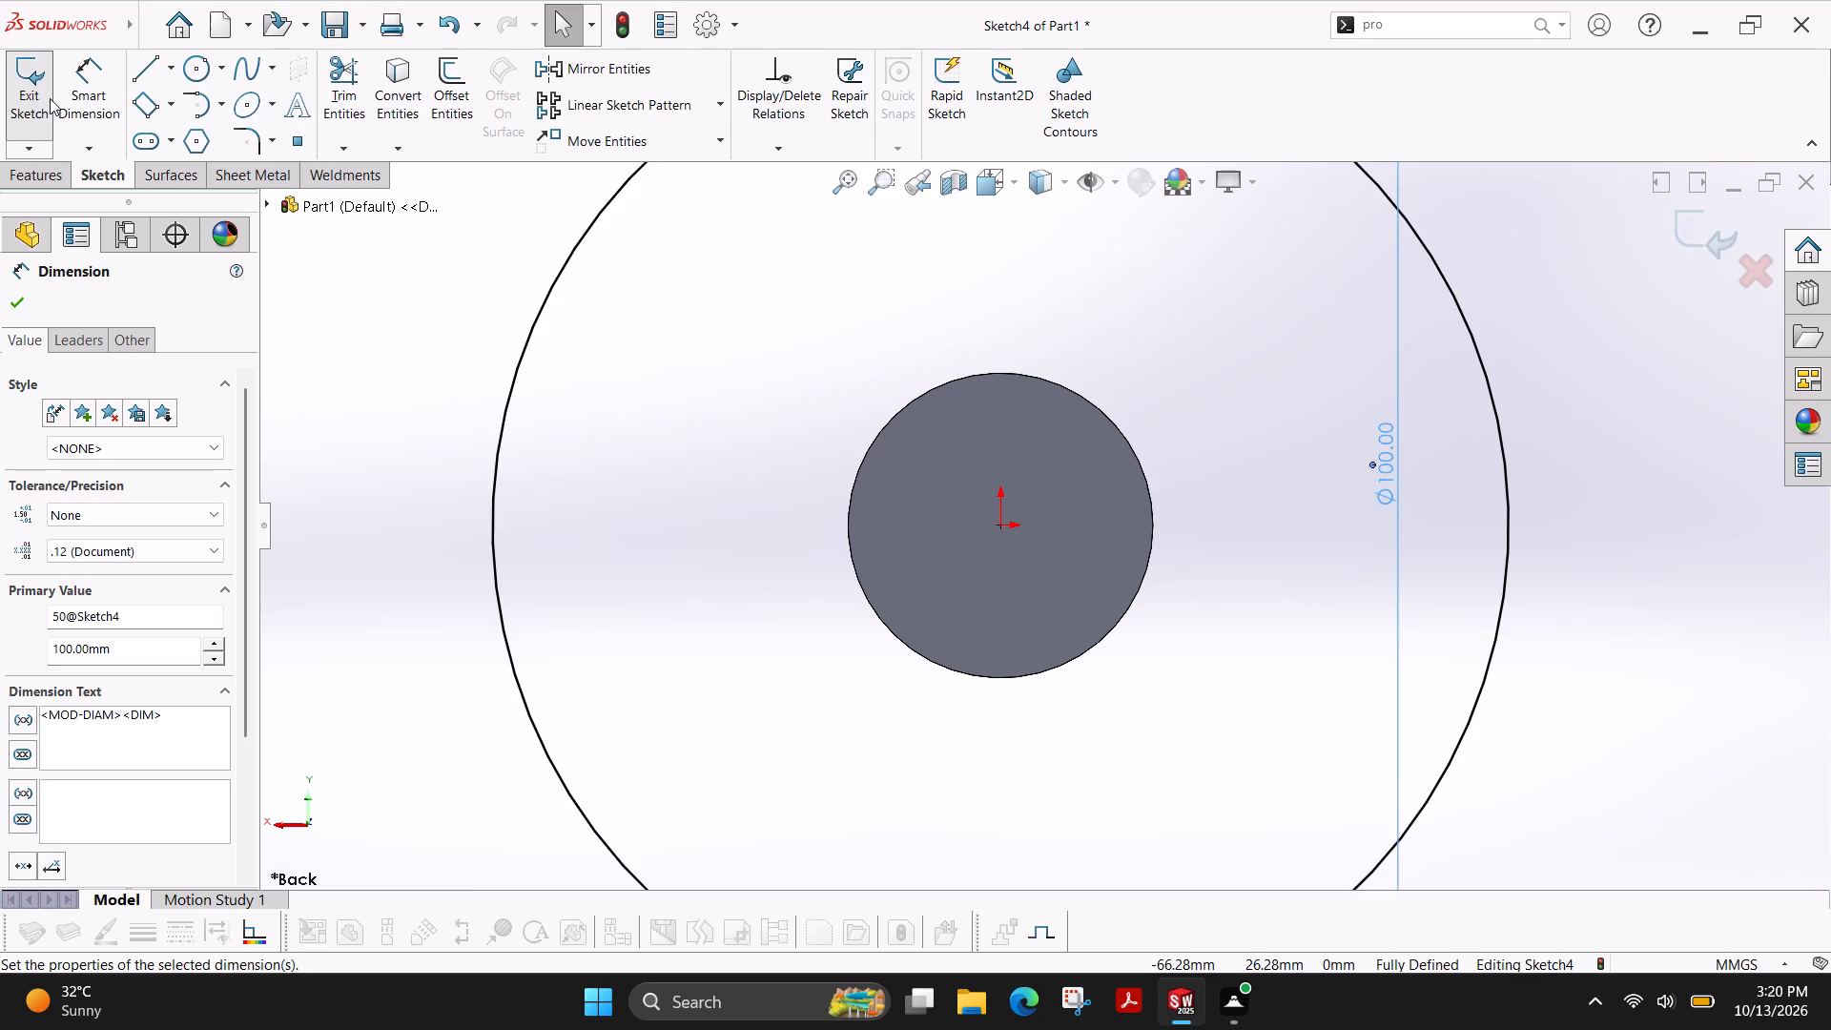
{"action": "left_click", "coordinate": [34, 98]}
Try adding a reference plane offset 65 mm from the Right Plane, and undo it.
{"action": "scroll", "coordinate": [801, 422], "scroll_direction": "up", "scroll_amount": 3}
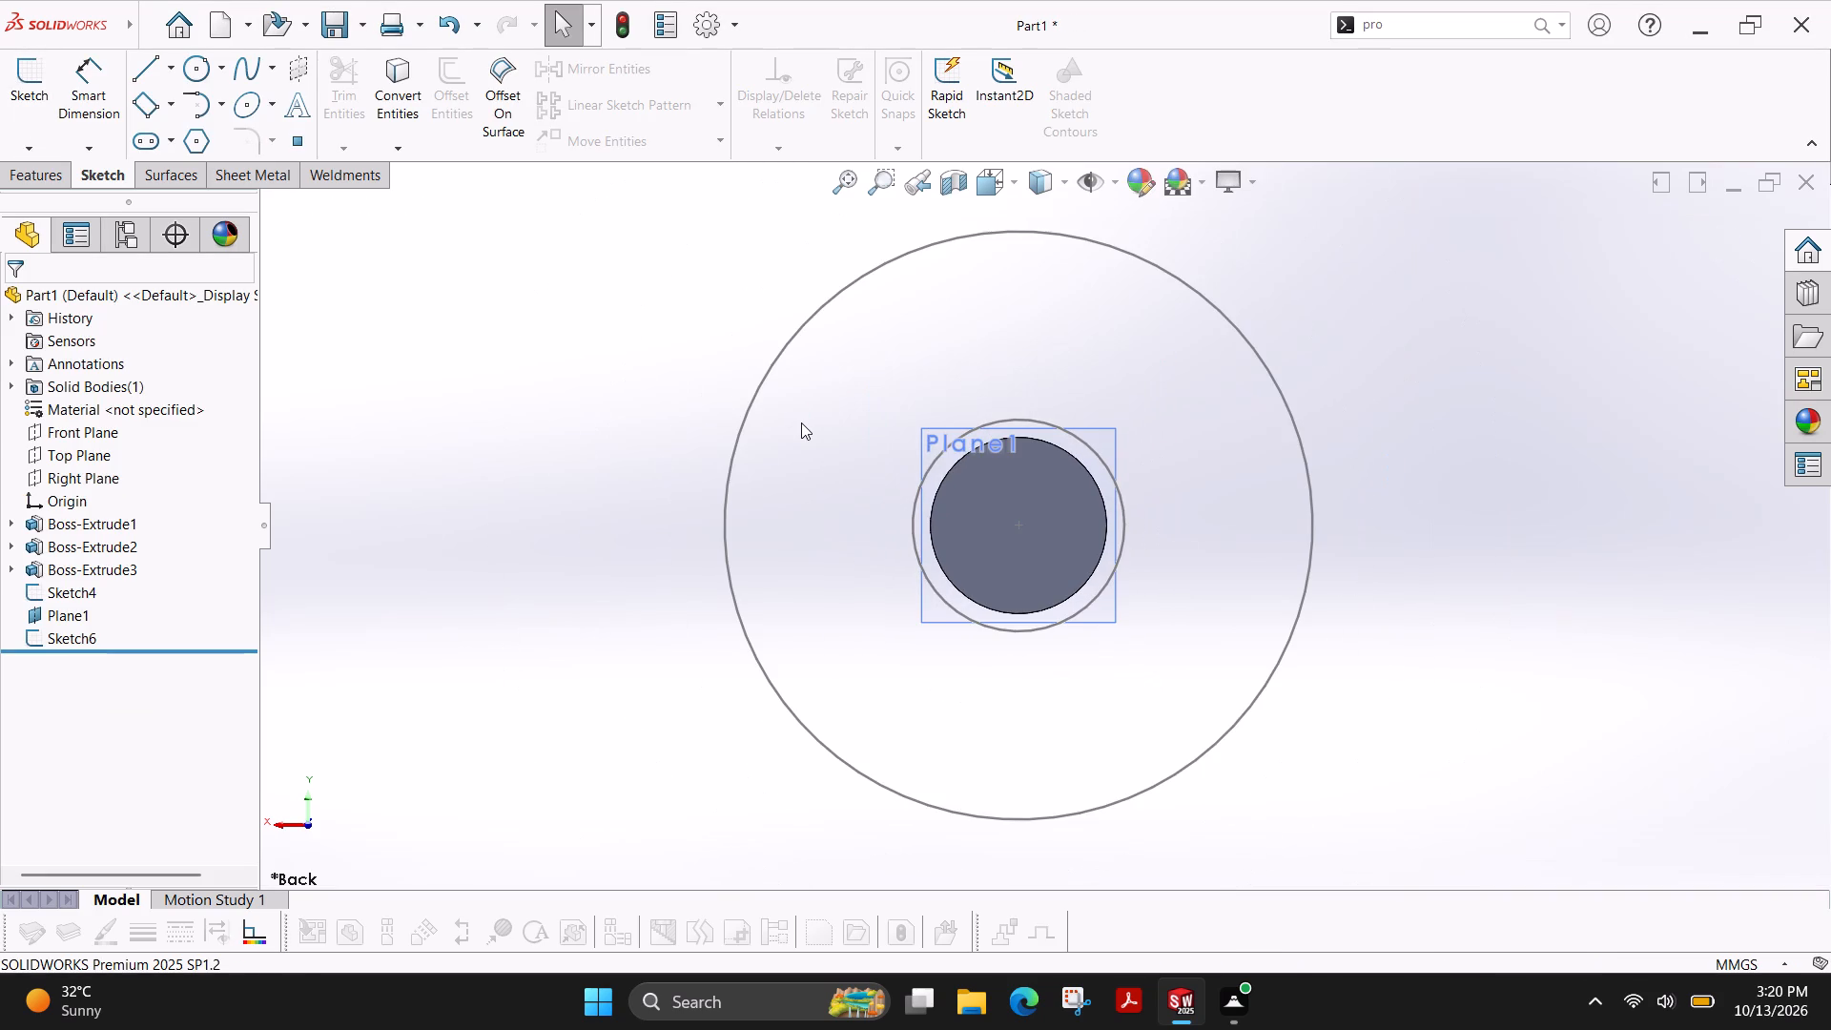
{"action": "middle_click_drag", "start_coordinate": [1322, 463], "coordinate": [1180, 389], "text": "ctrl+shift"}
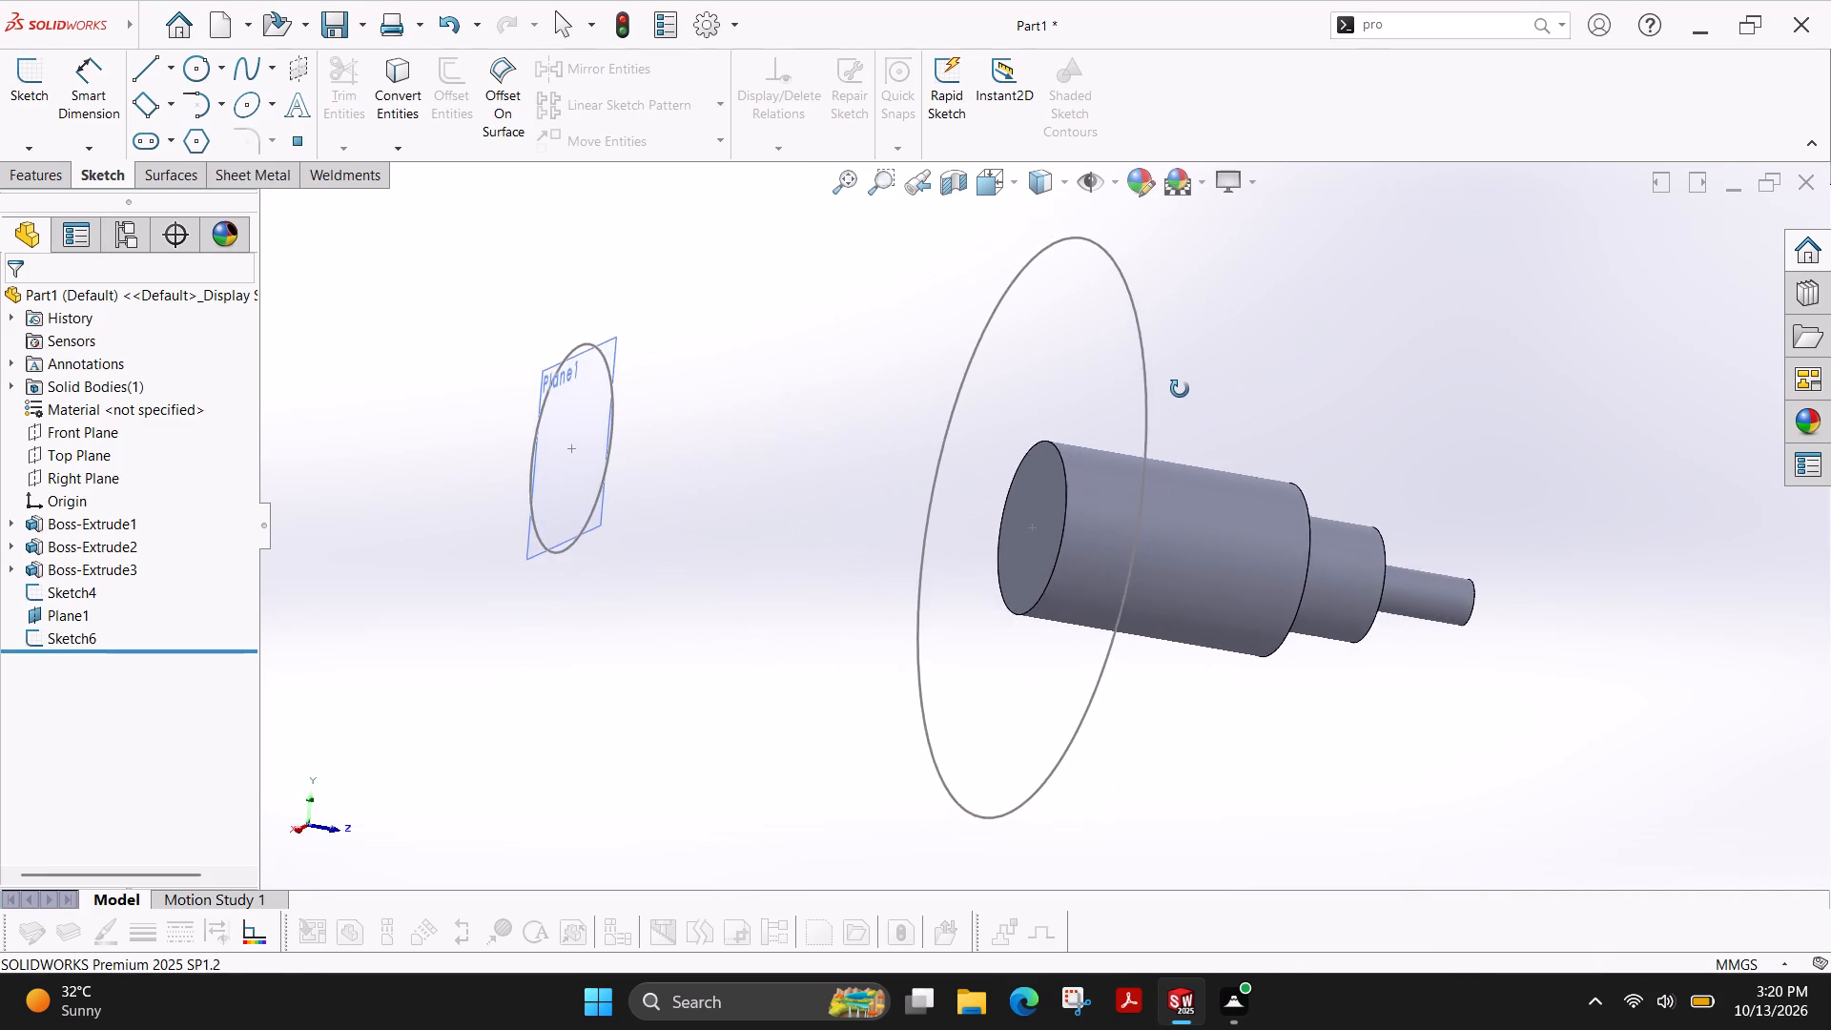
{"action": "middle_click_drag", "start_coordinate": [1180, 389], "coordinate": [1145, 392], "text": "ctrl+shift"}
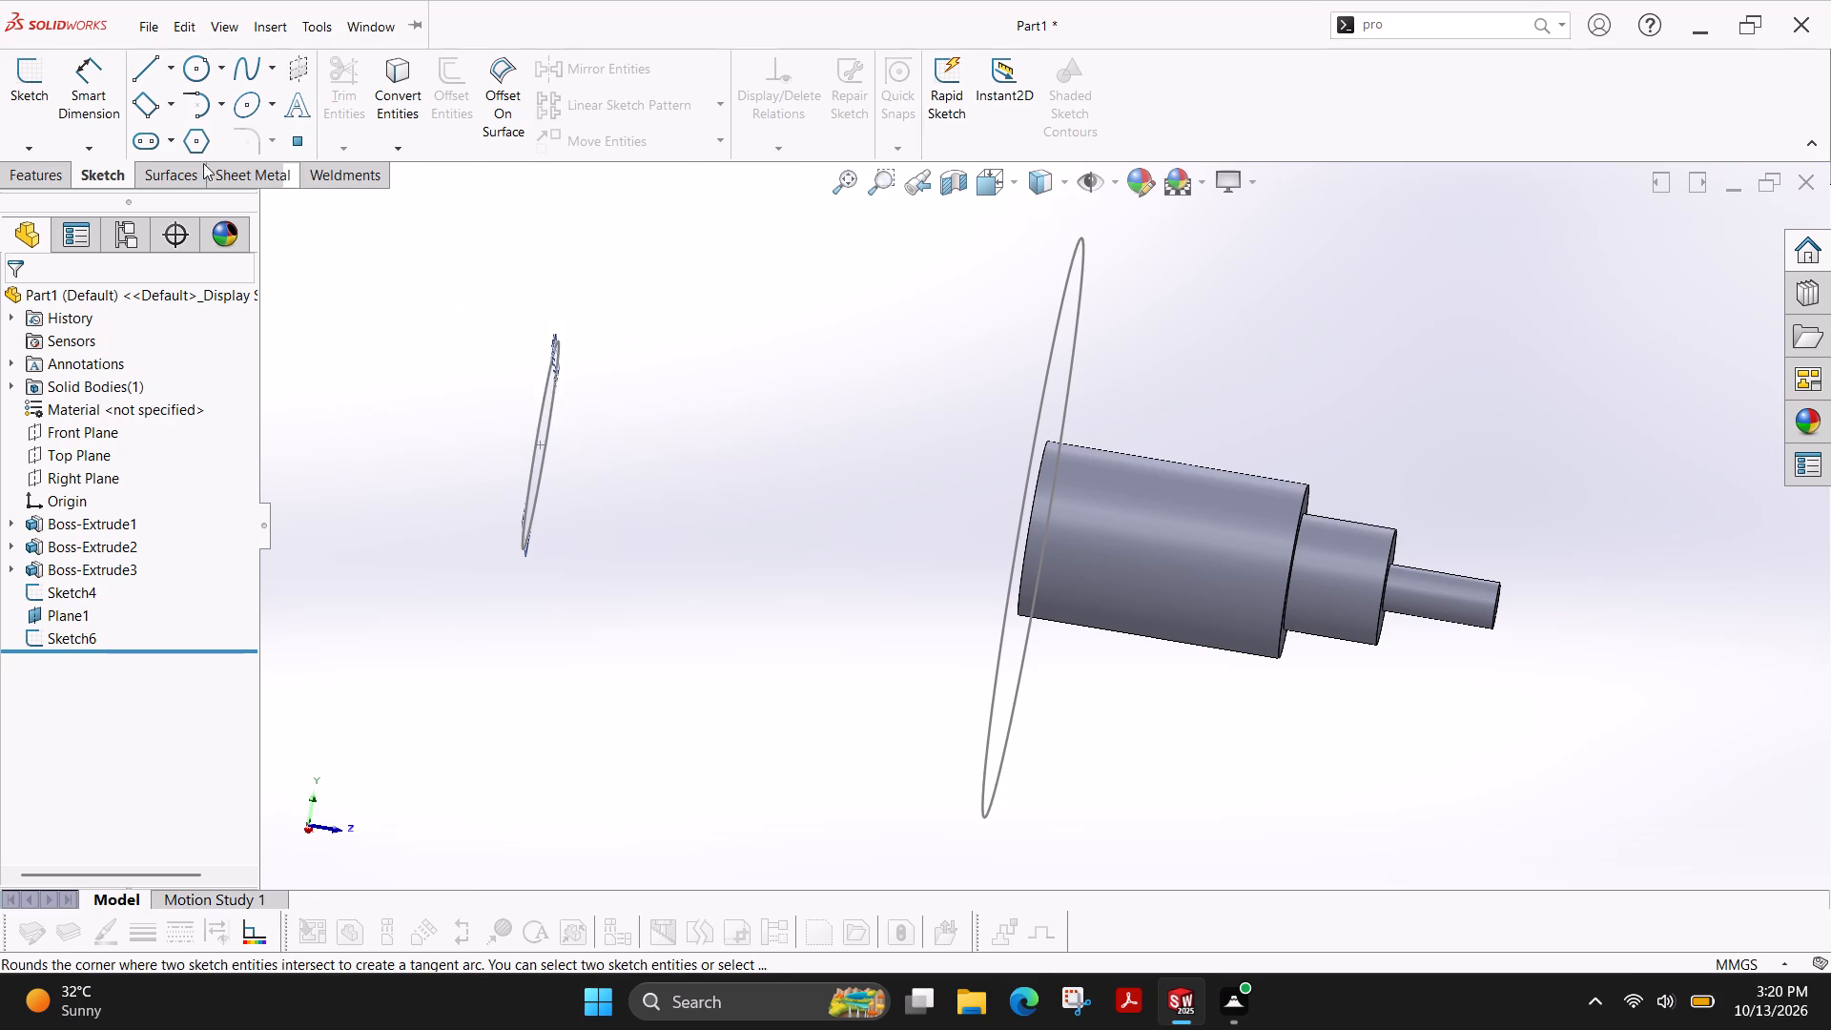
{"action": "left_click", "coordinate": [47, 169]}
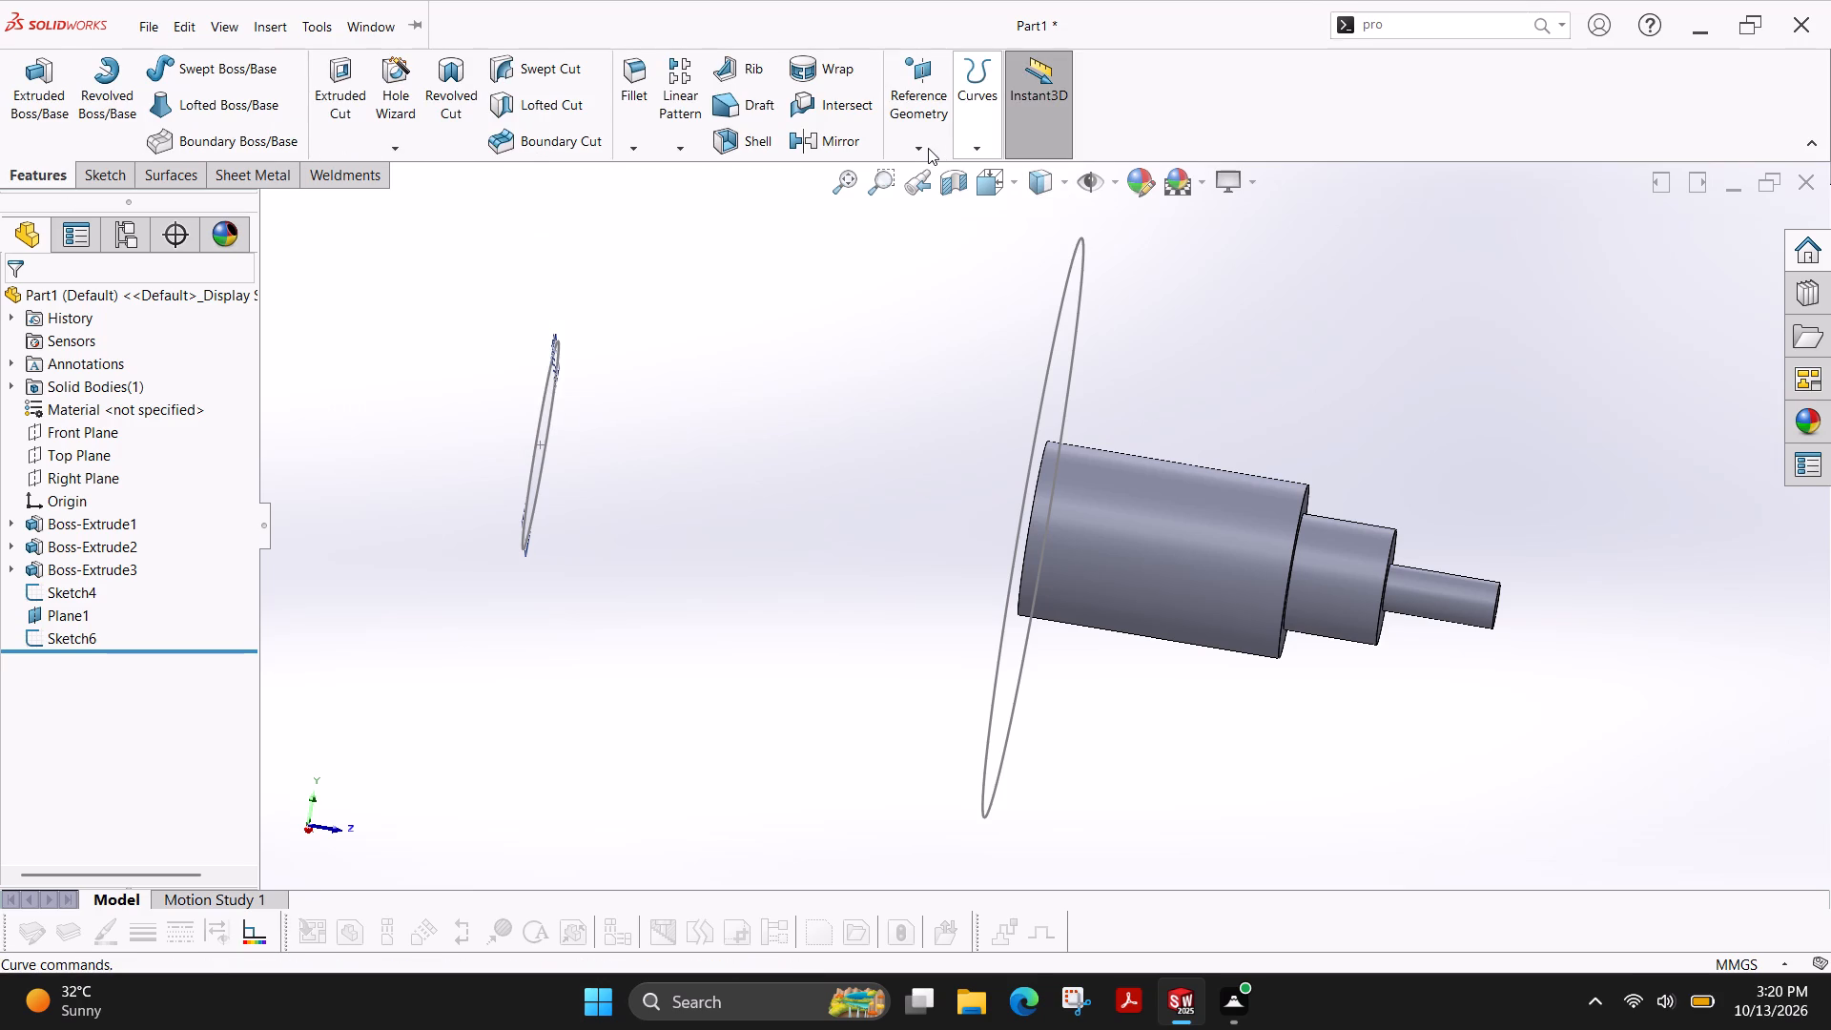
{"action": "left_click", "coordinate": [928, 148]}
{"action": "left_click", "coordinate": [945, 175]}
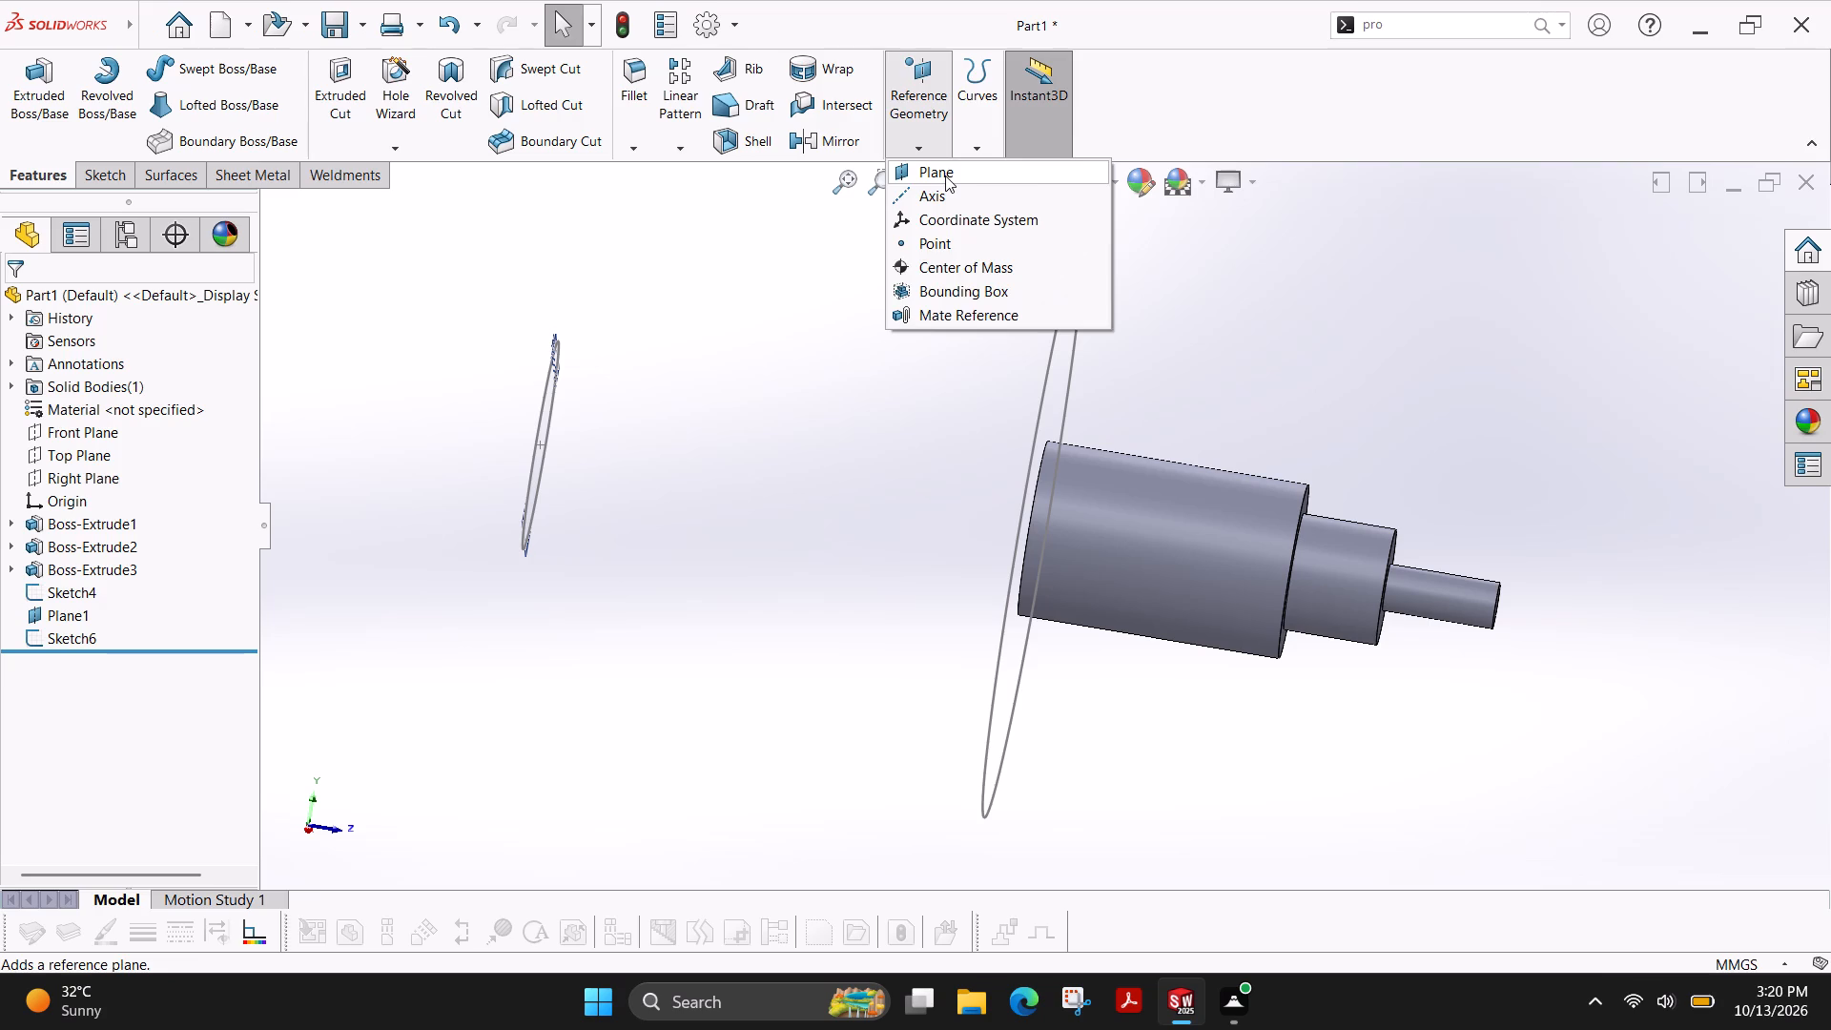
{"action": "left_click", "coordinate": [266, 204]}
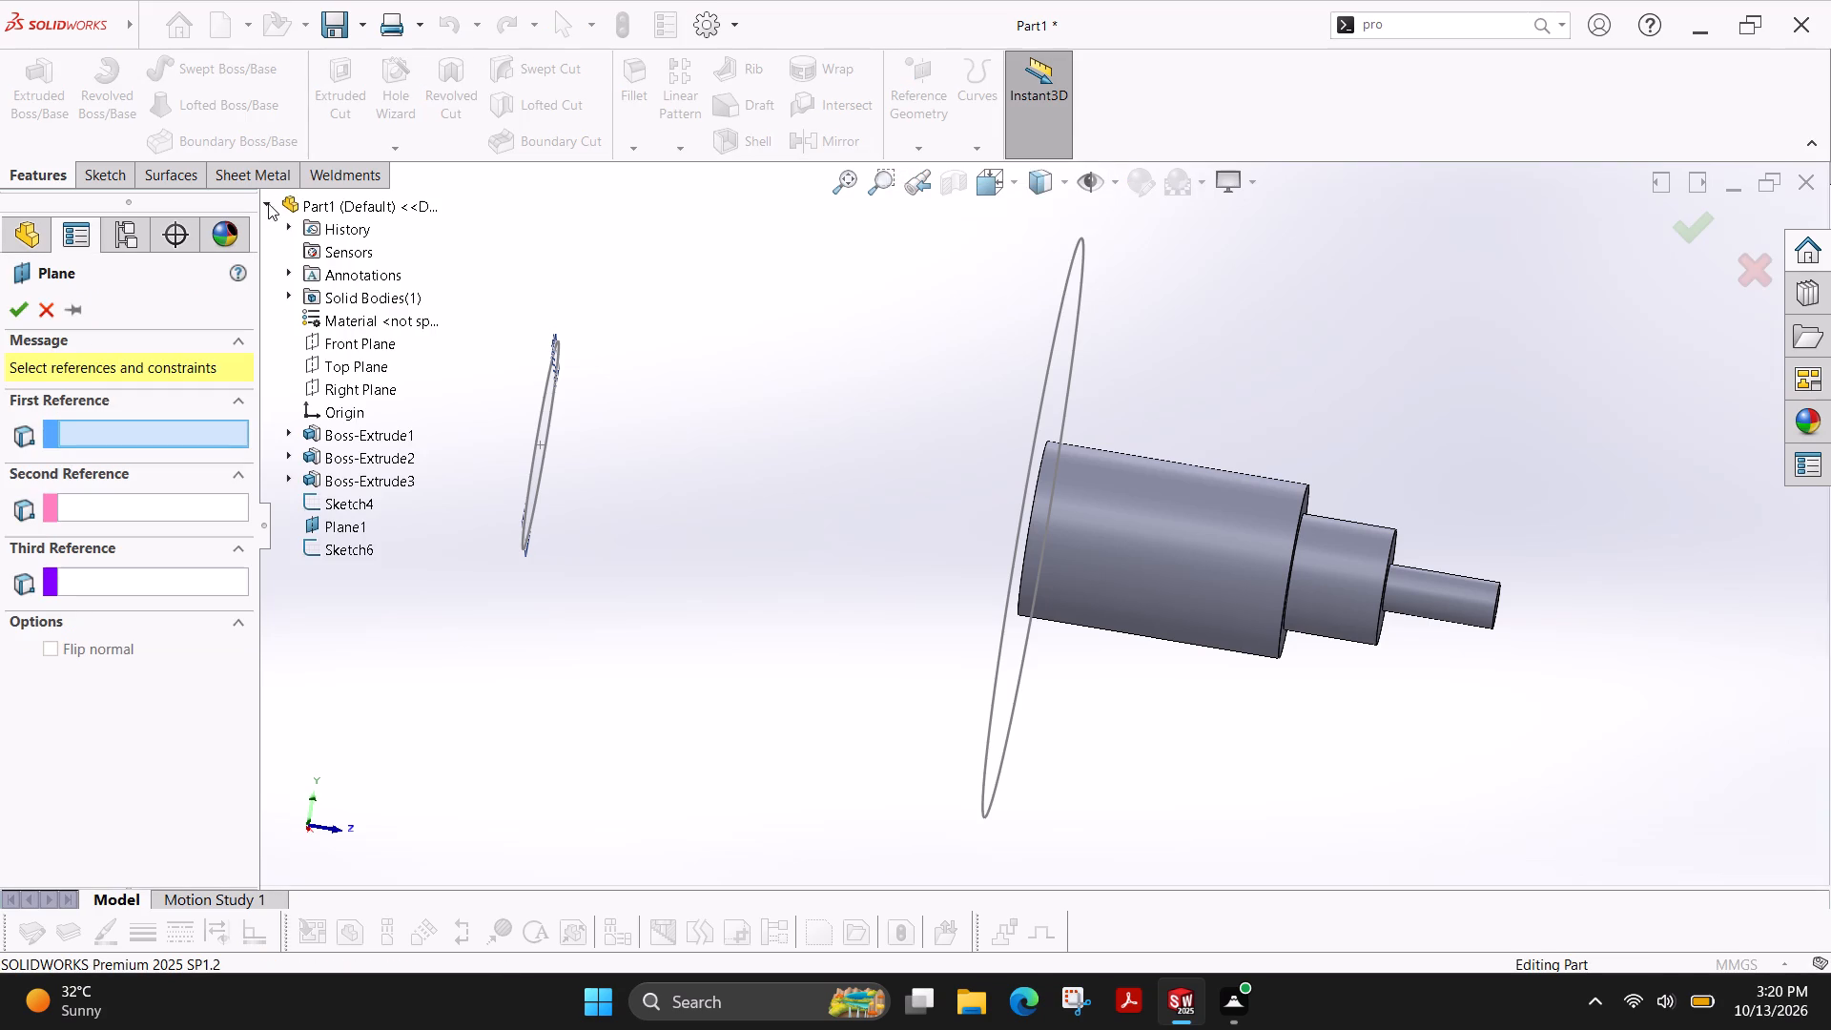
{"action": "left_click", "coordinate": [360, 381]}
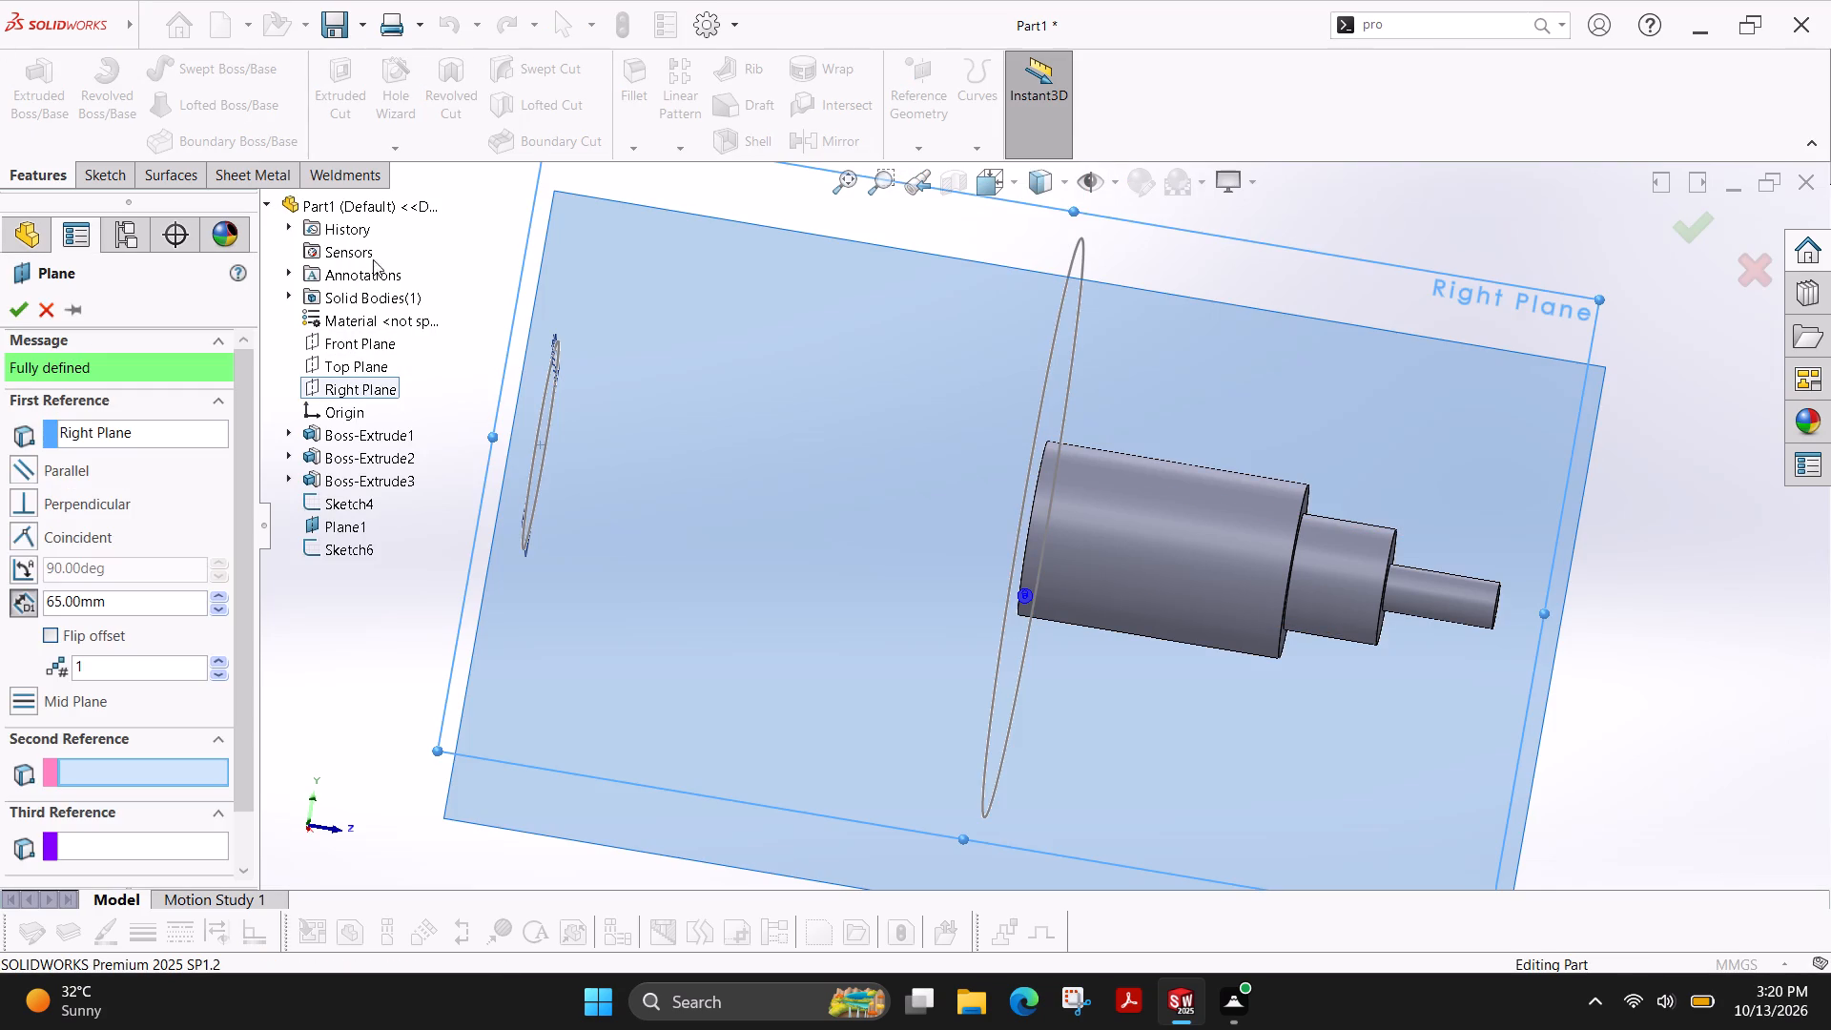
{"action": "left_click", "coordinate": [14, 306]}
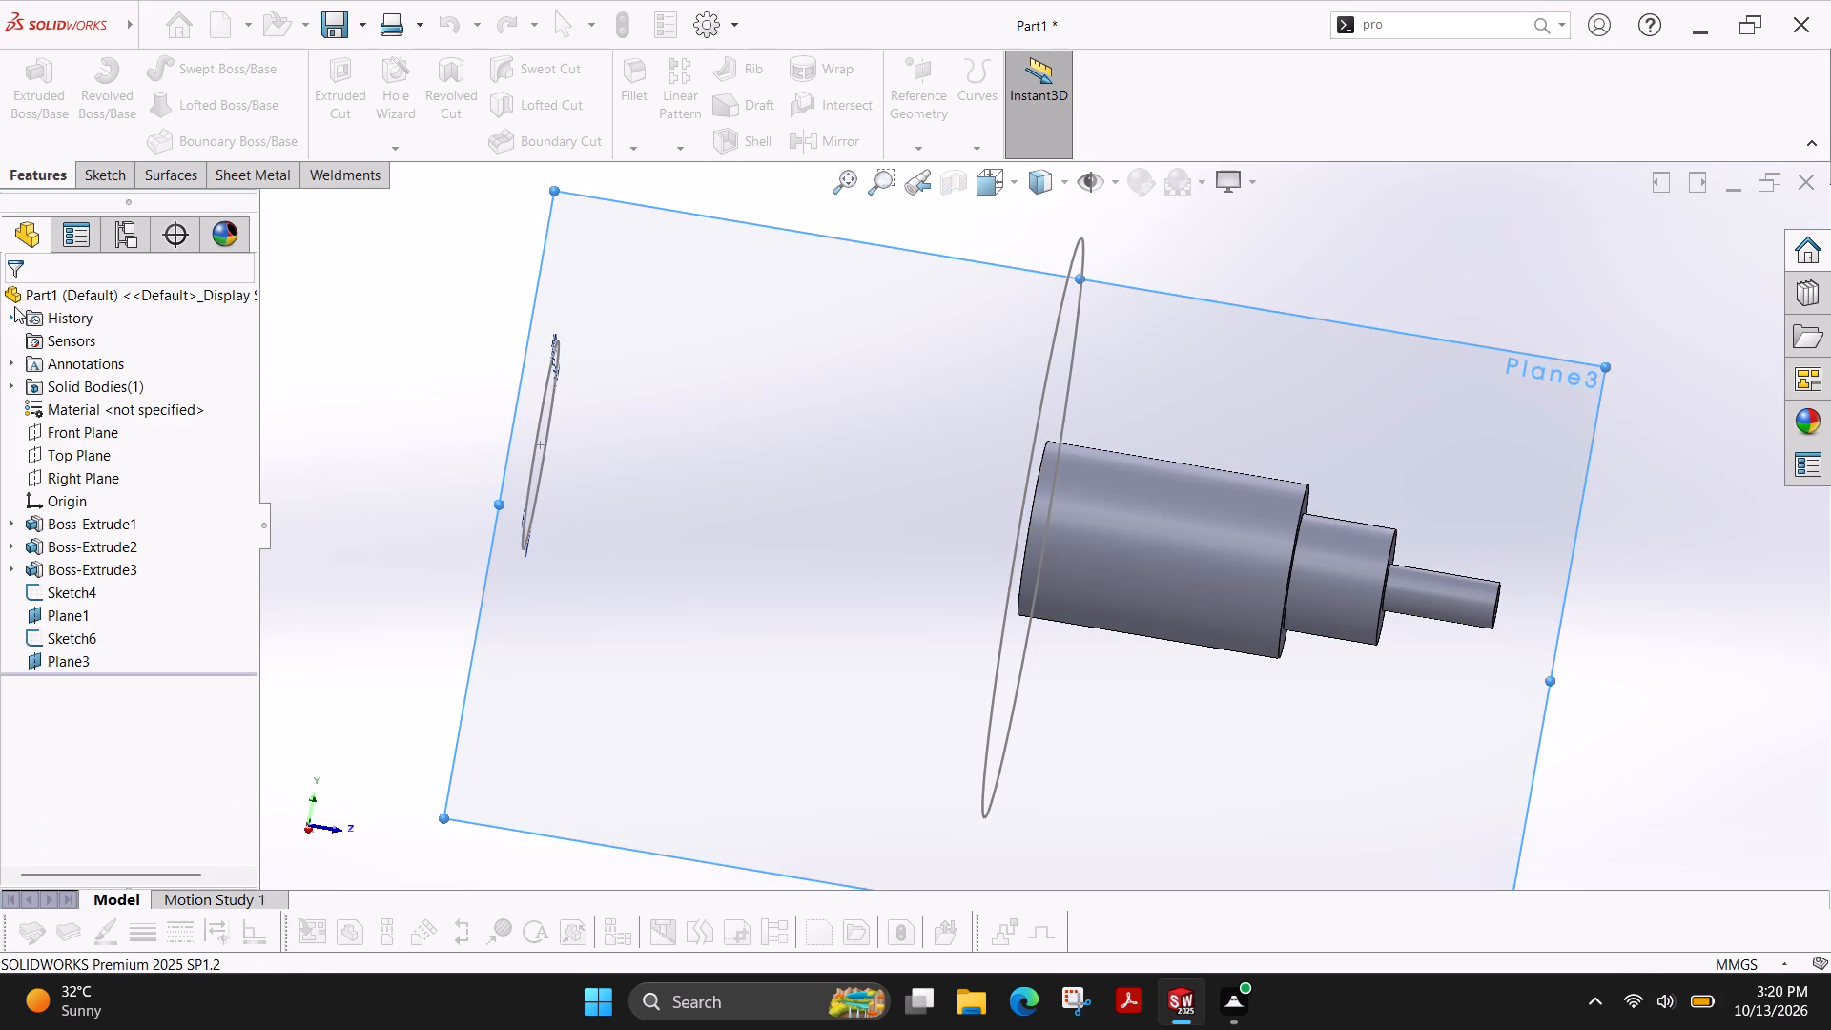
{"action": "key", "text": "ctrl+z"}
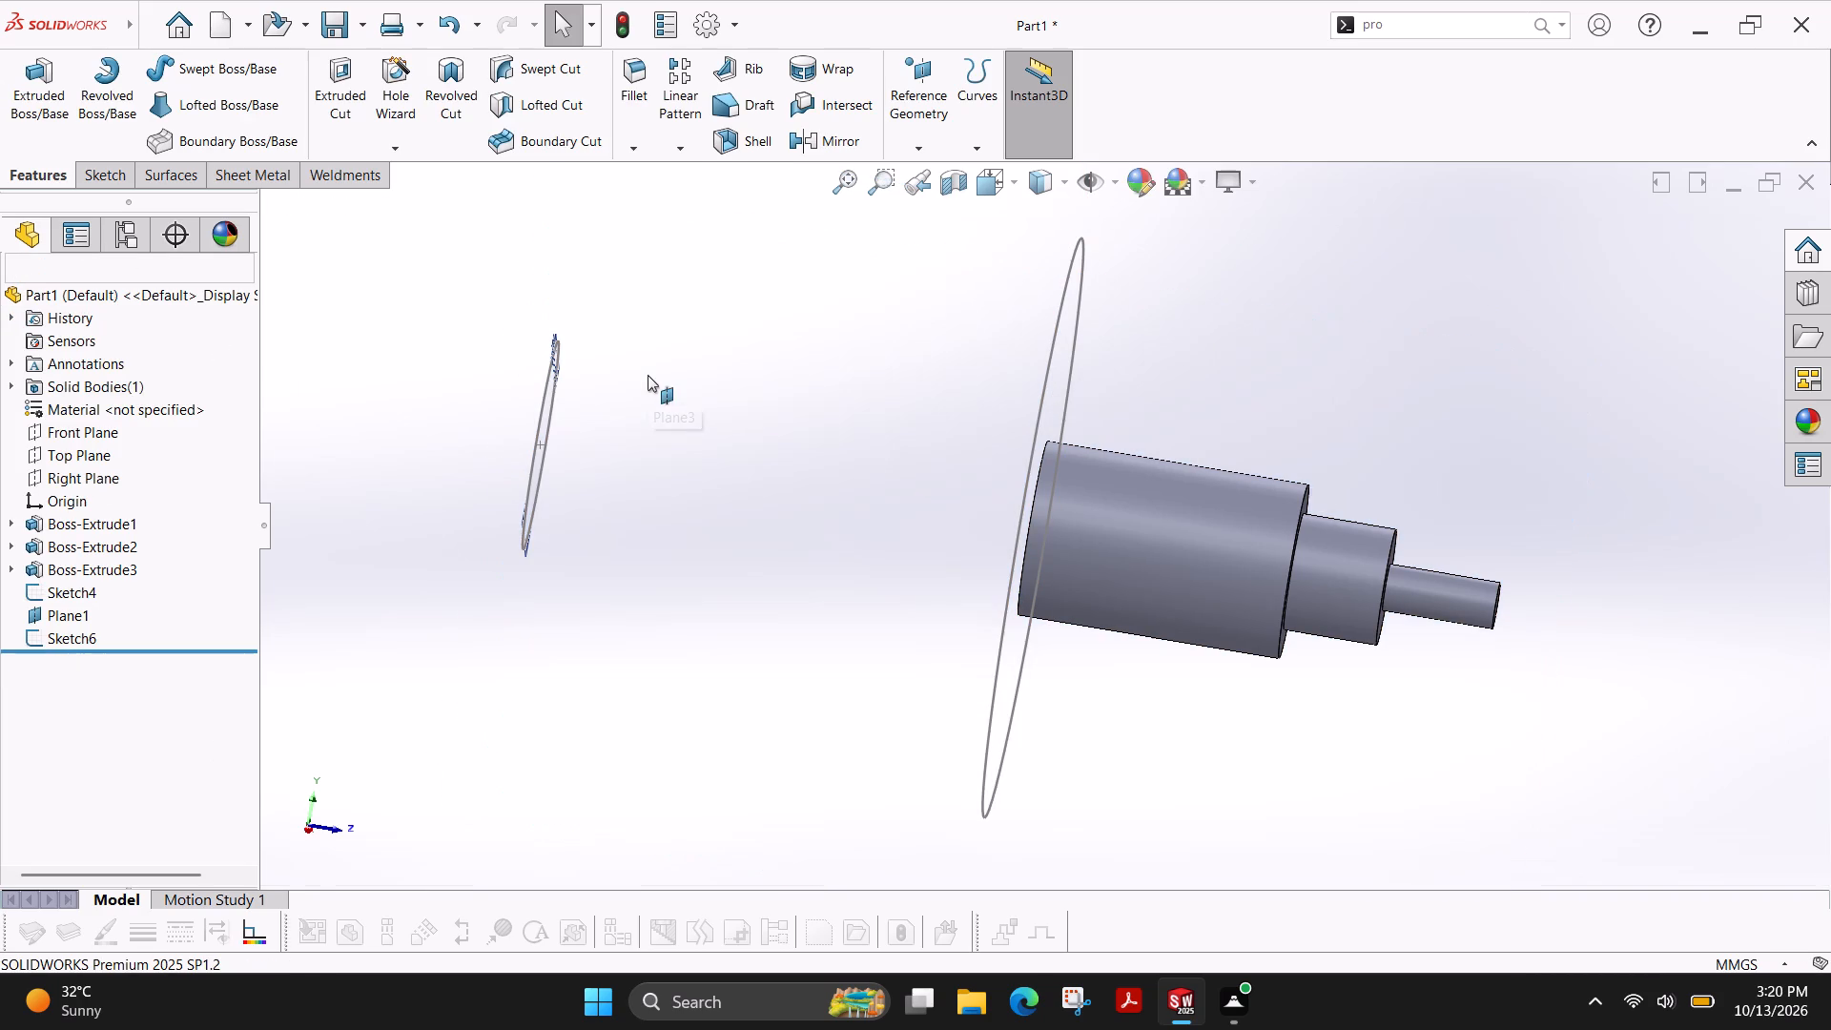
Add a reference plane offset 0 mm from the Right Plane.
{"action": "left_click", "coordinate": [914, 143]}
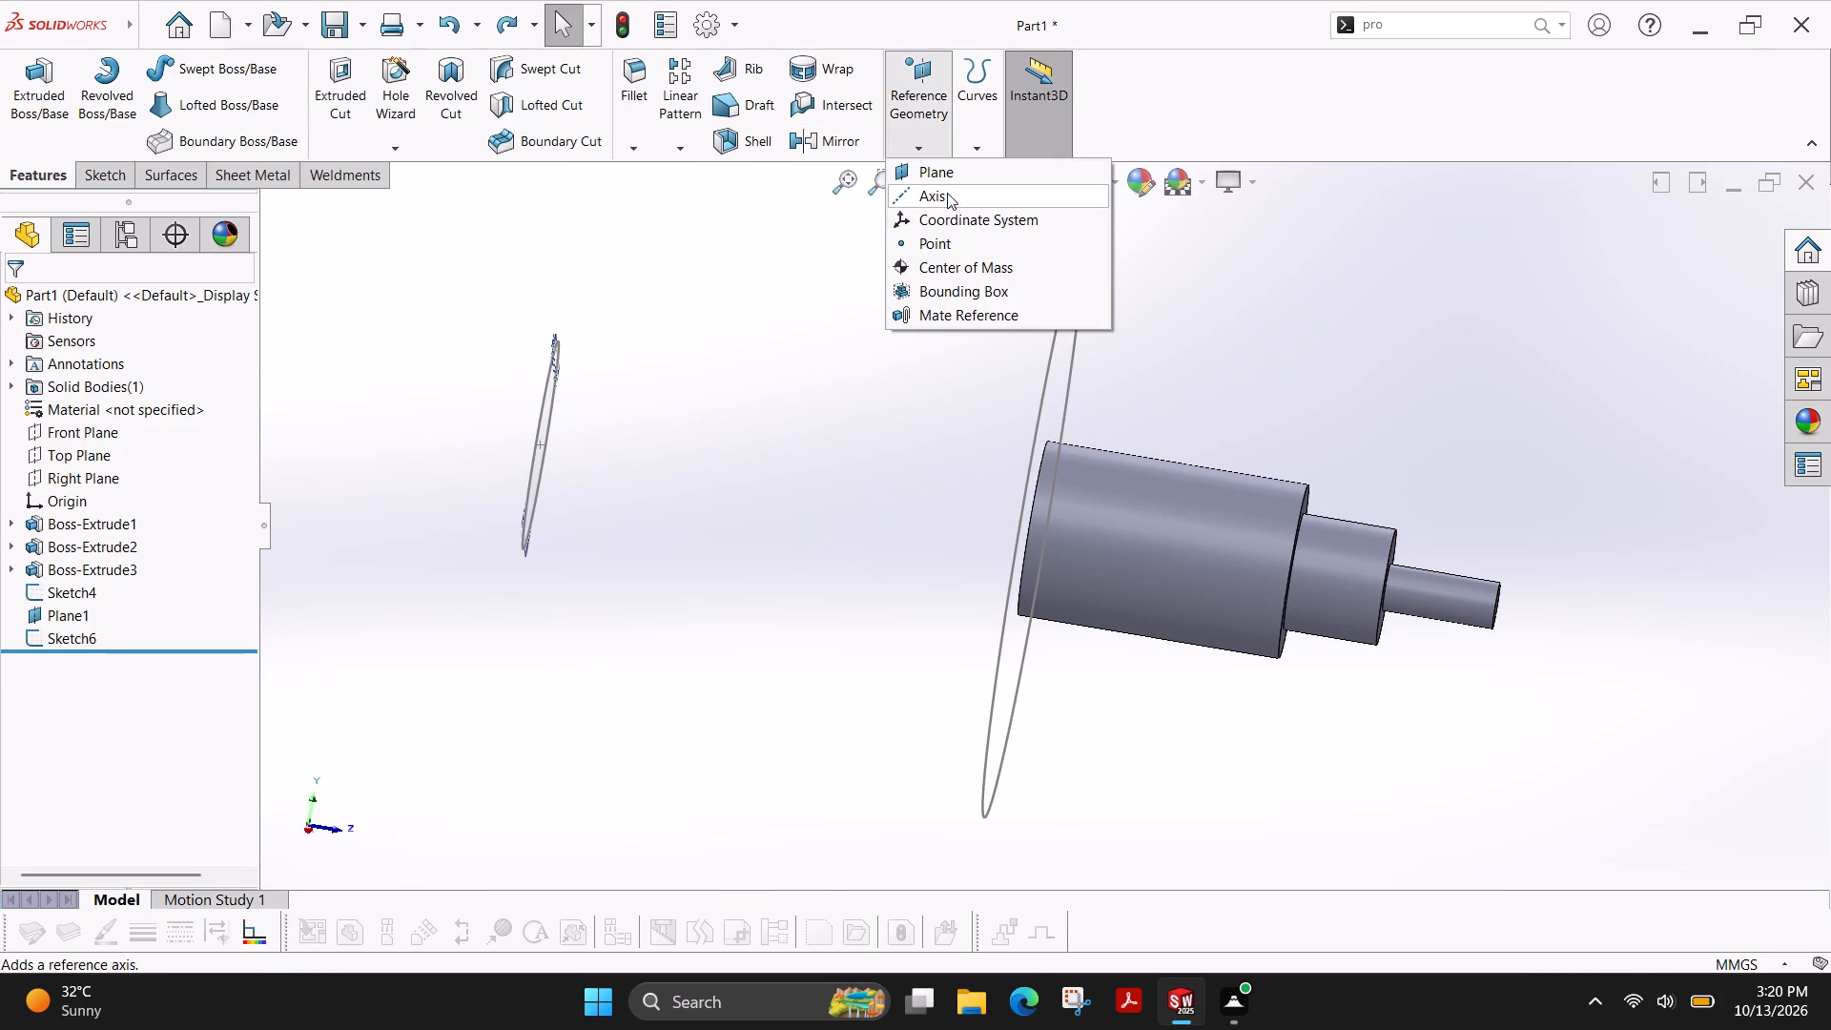
{"action": "left_click", "coordinate": [945, 178]}
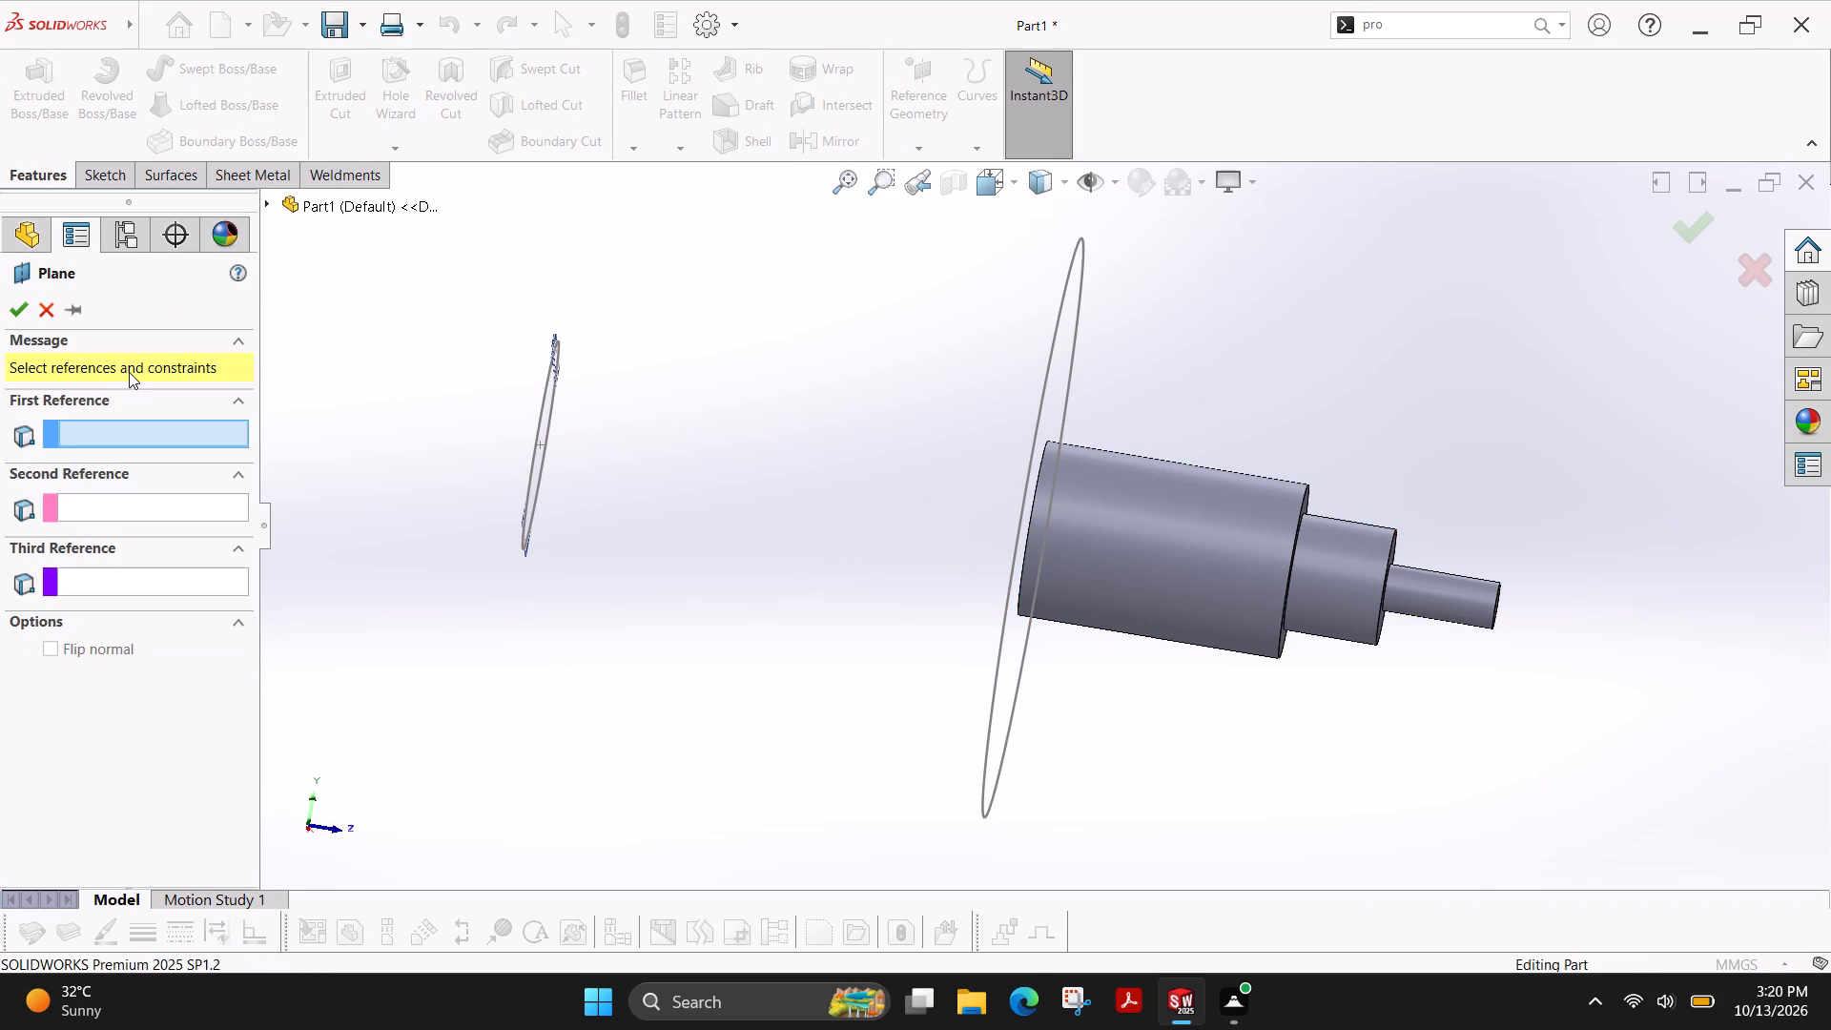
{"action": "left_click", "coordinate": [265, 205]}
{"action": "left_click", "coordinate": [366, 390]}
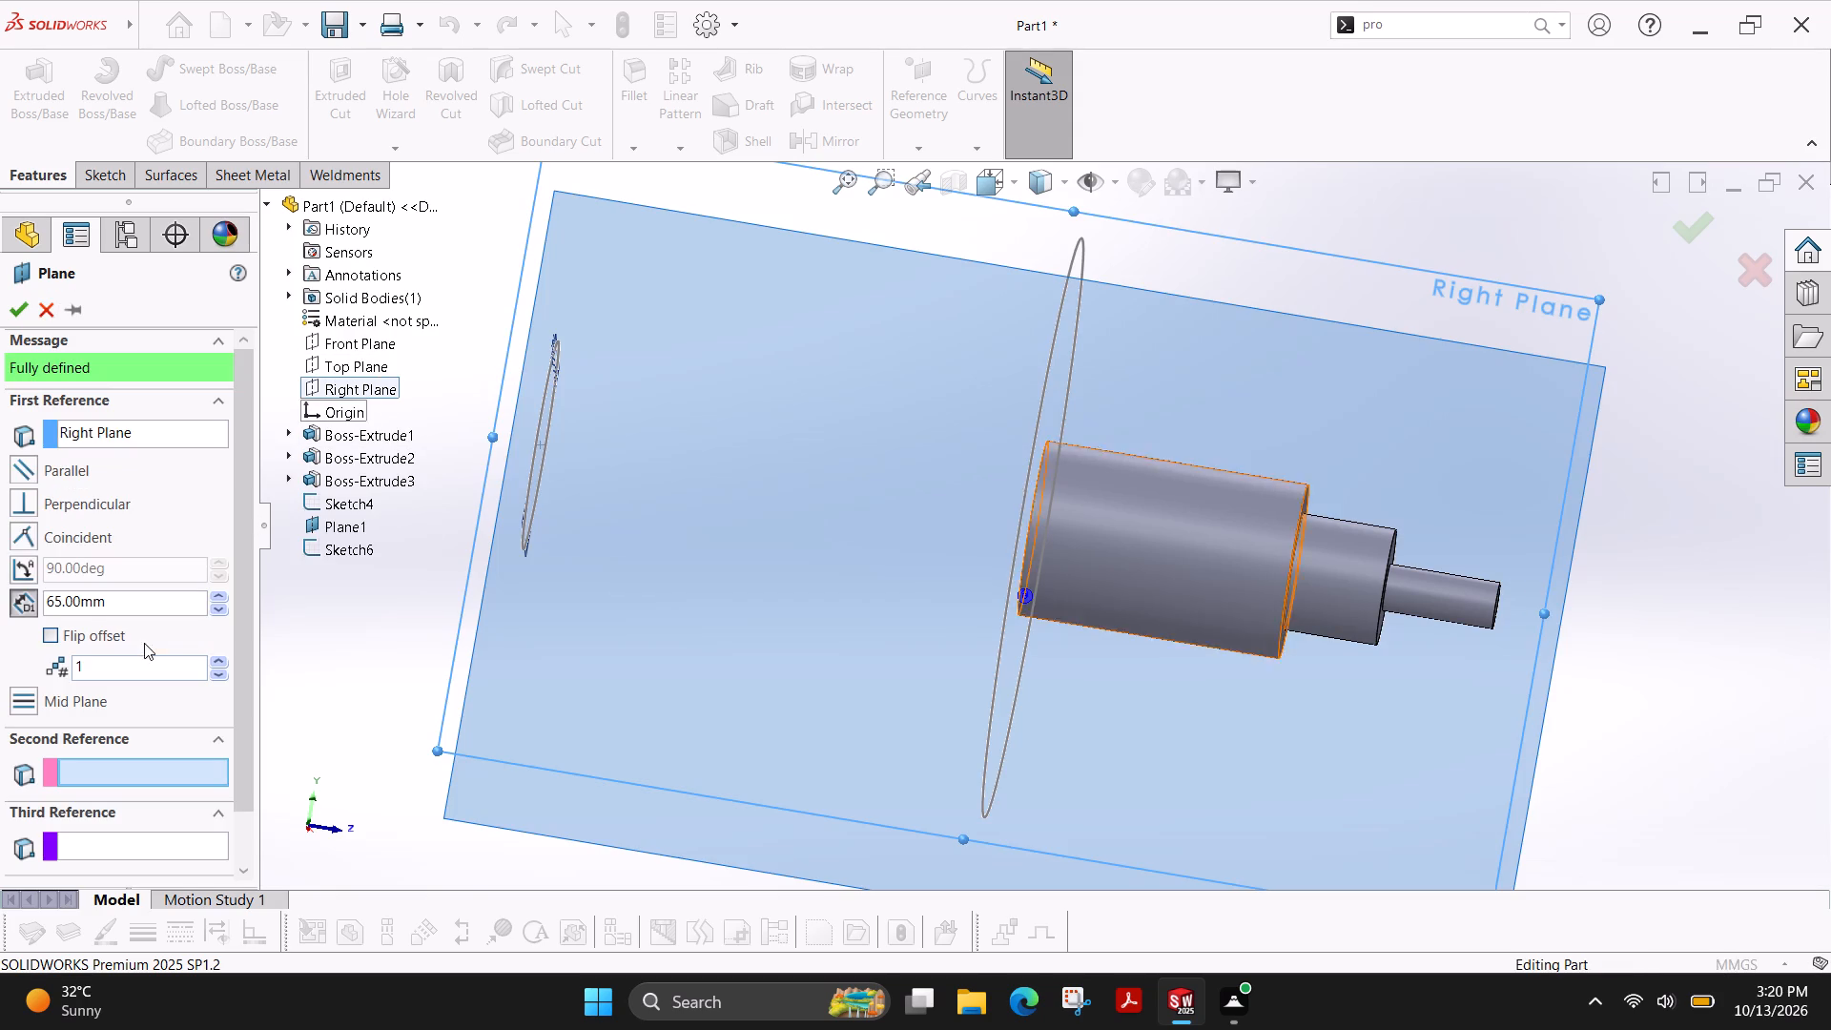
{"action": "double_click", "coordinate": [213, 608]}
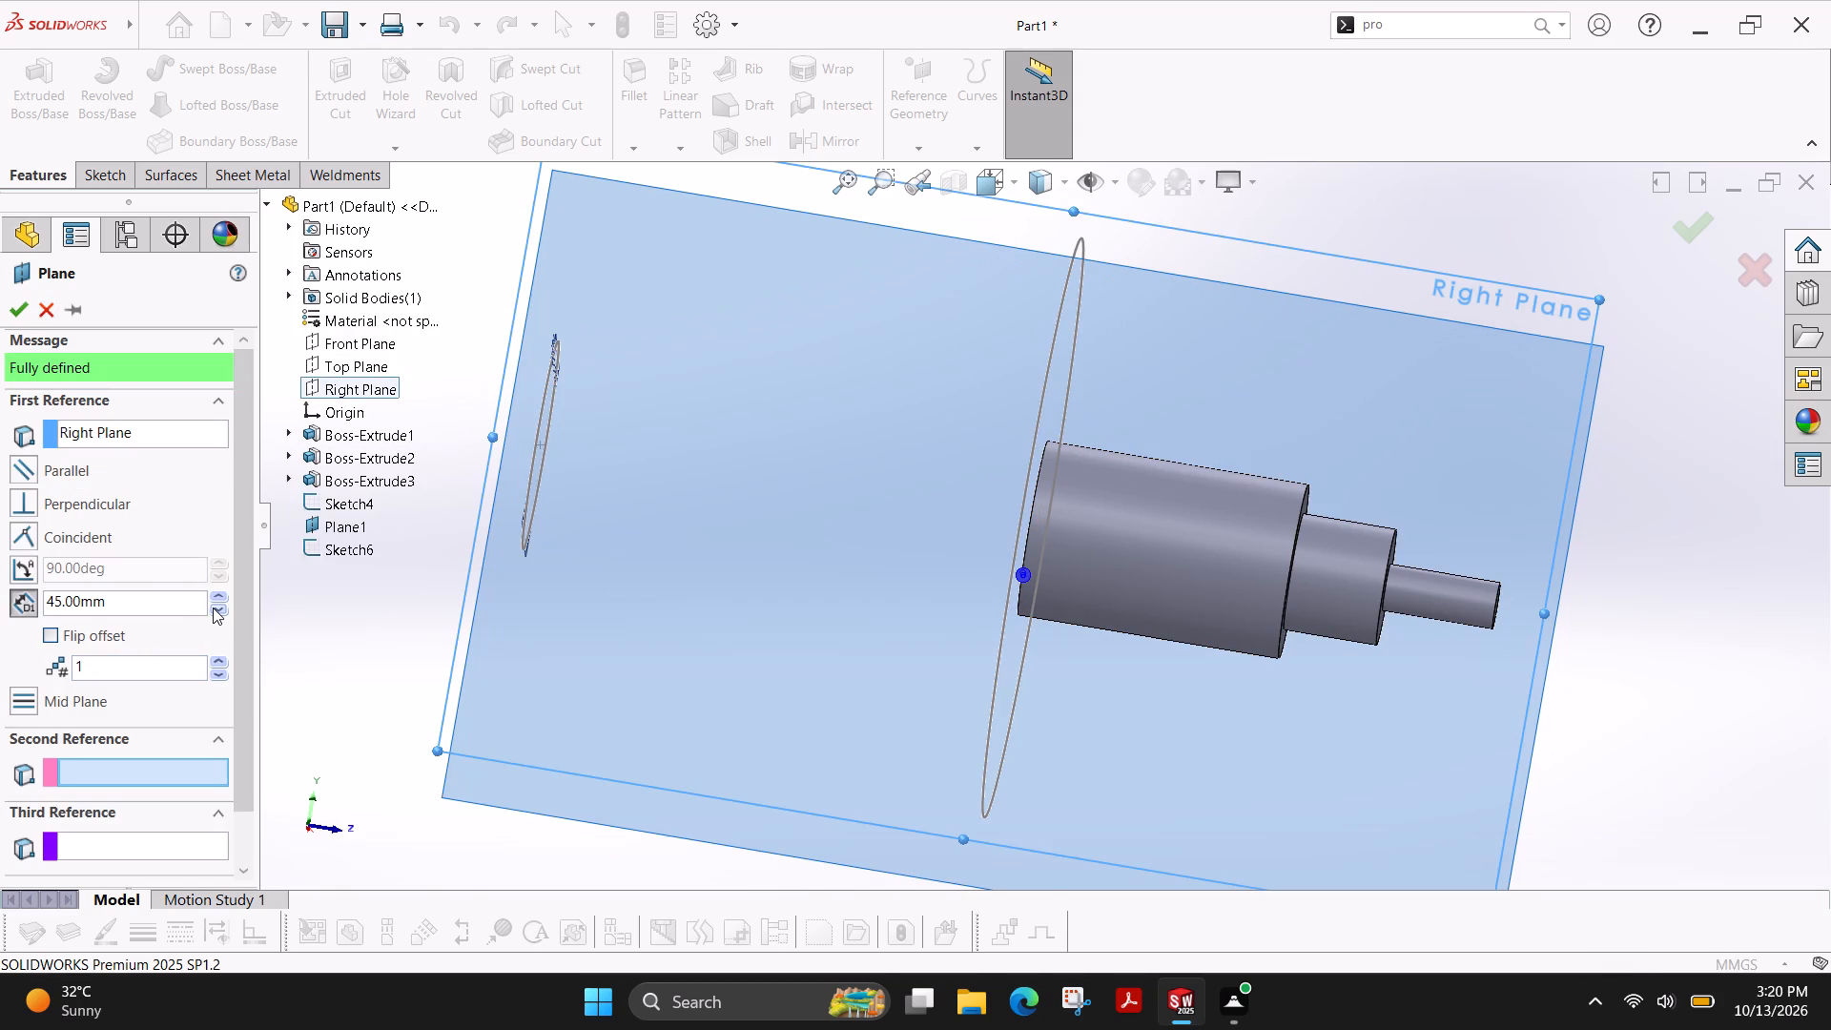
{"action": "double_click", "coordinate": [213, 608]}
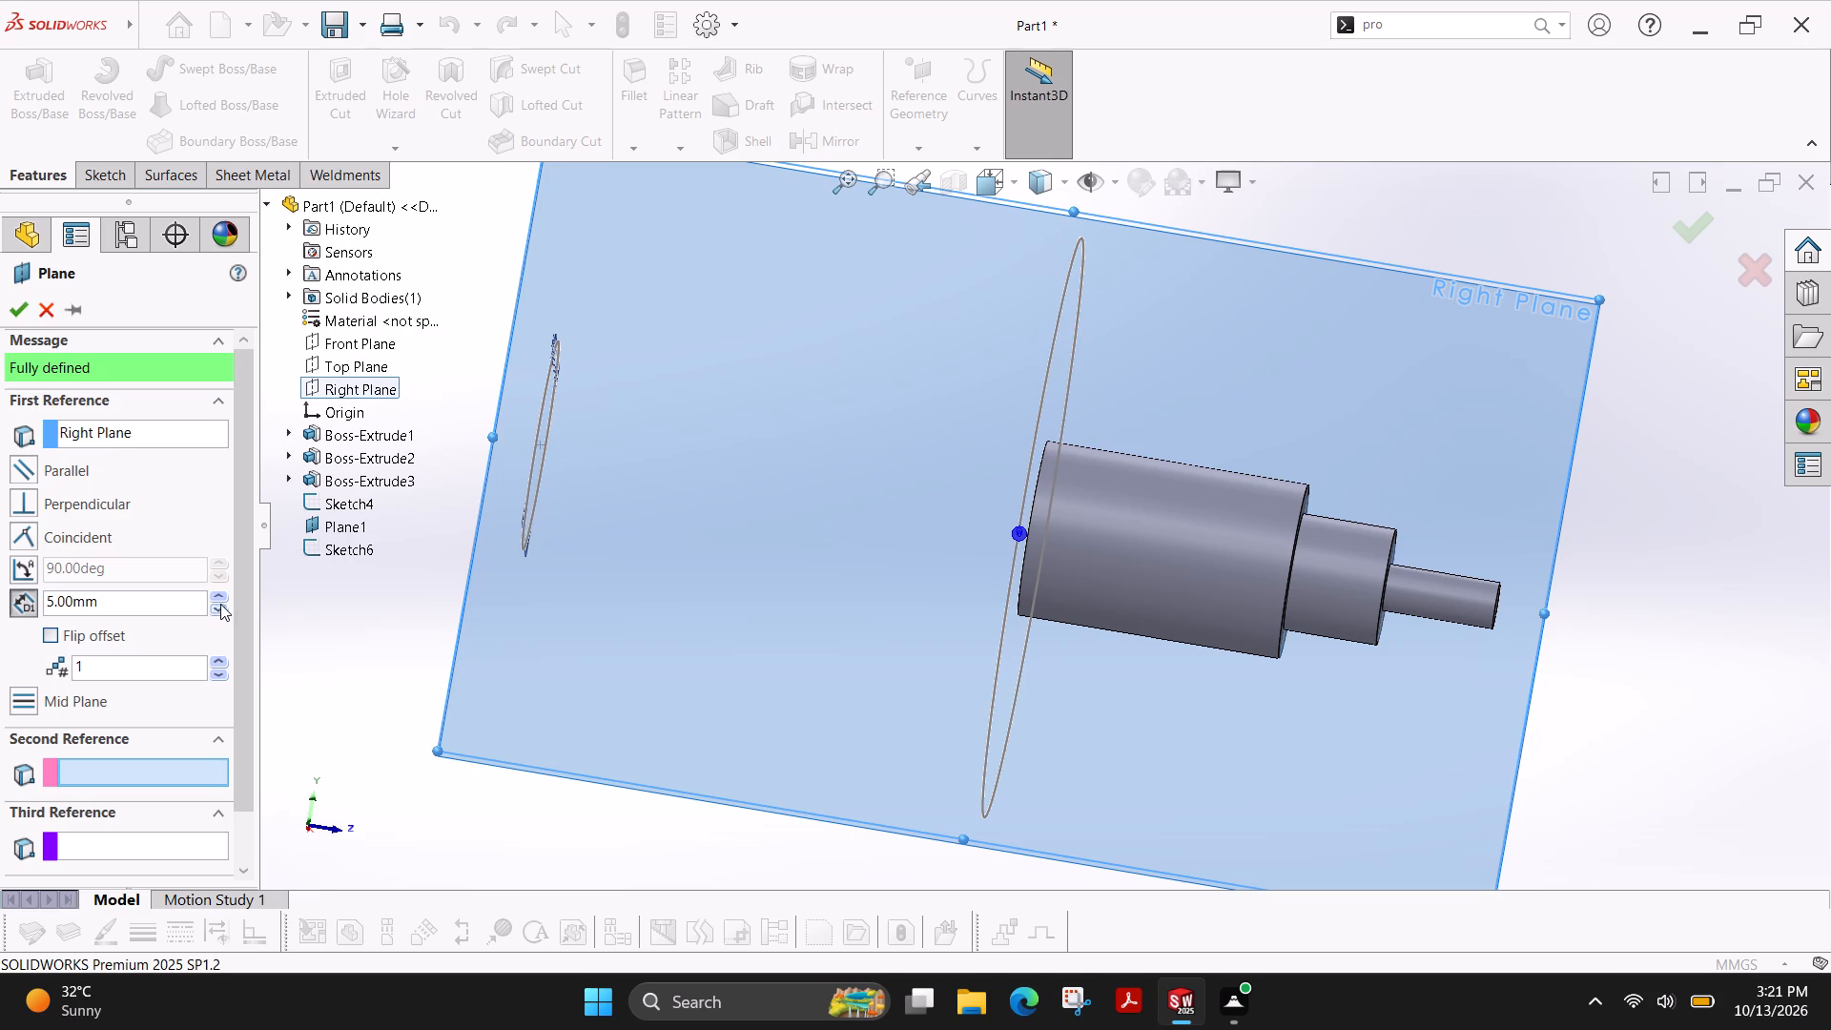
{"action": "left_click", "coordinate": [221, 595]}
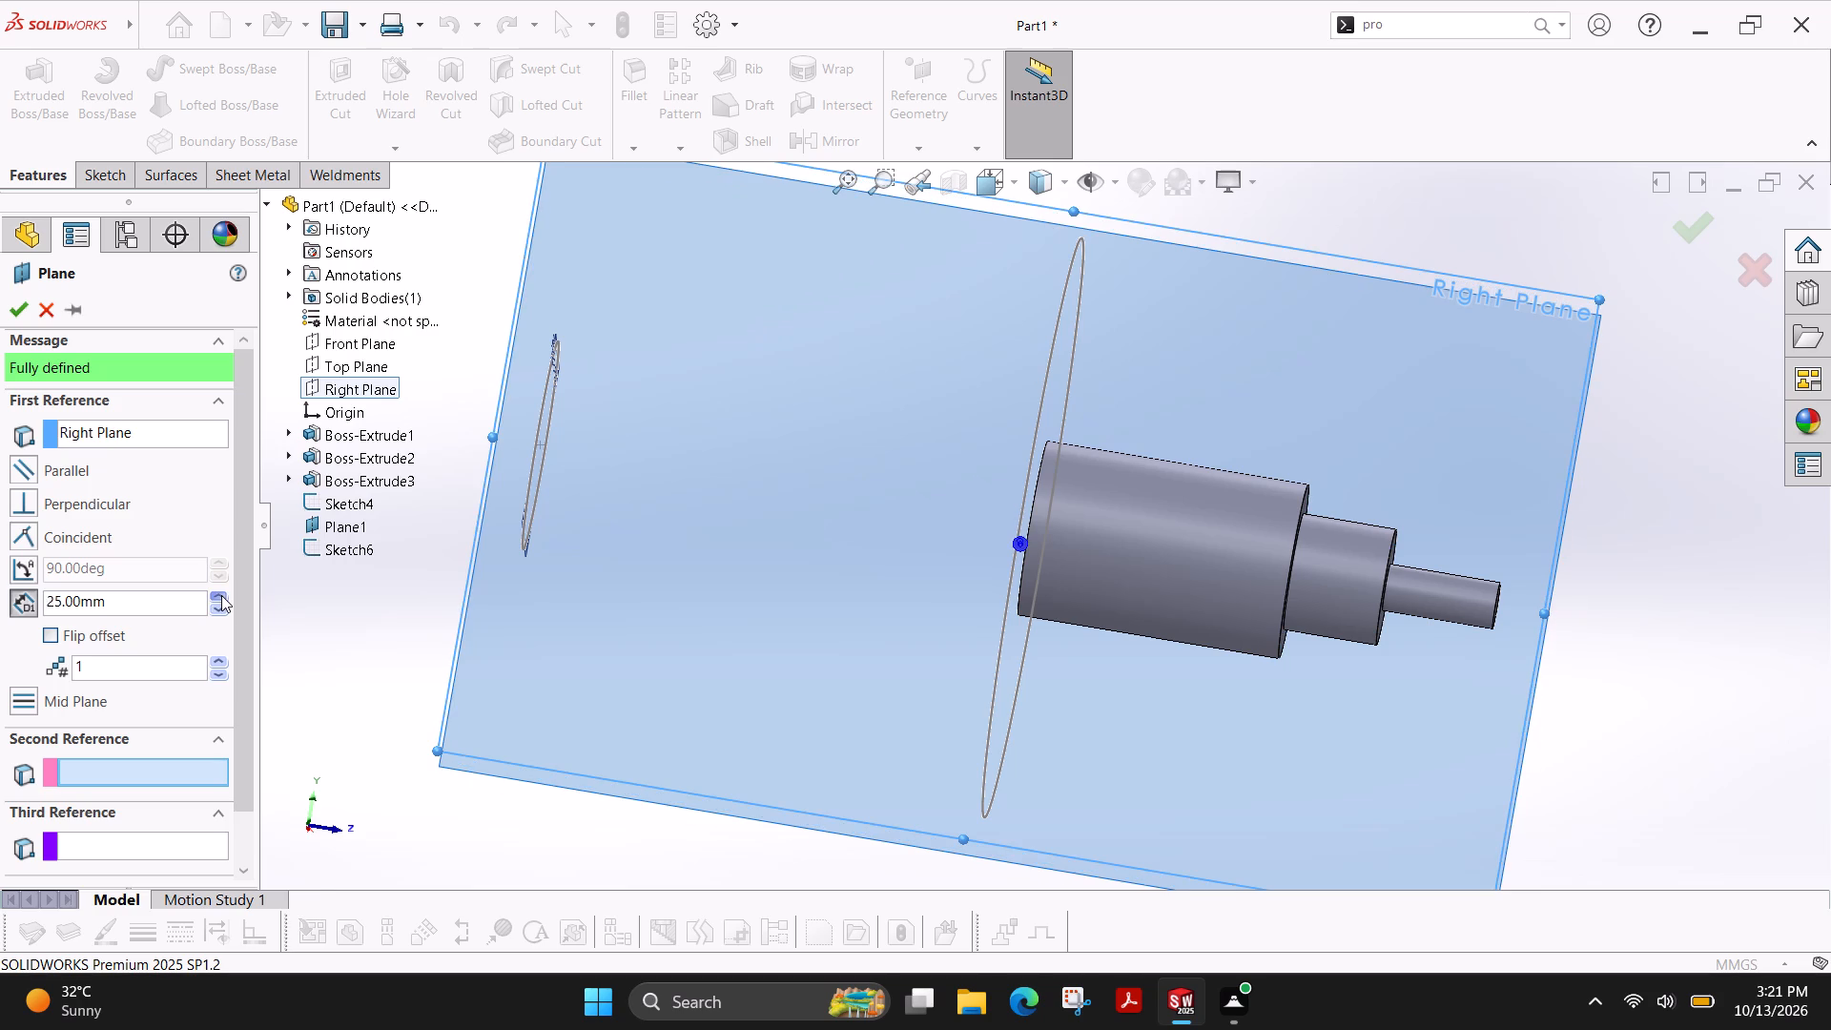
{"action": "double_click", "coordinate": [139, 603]}
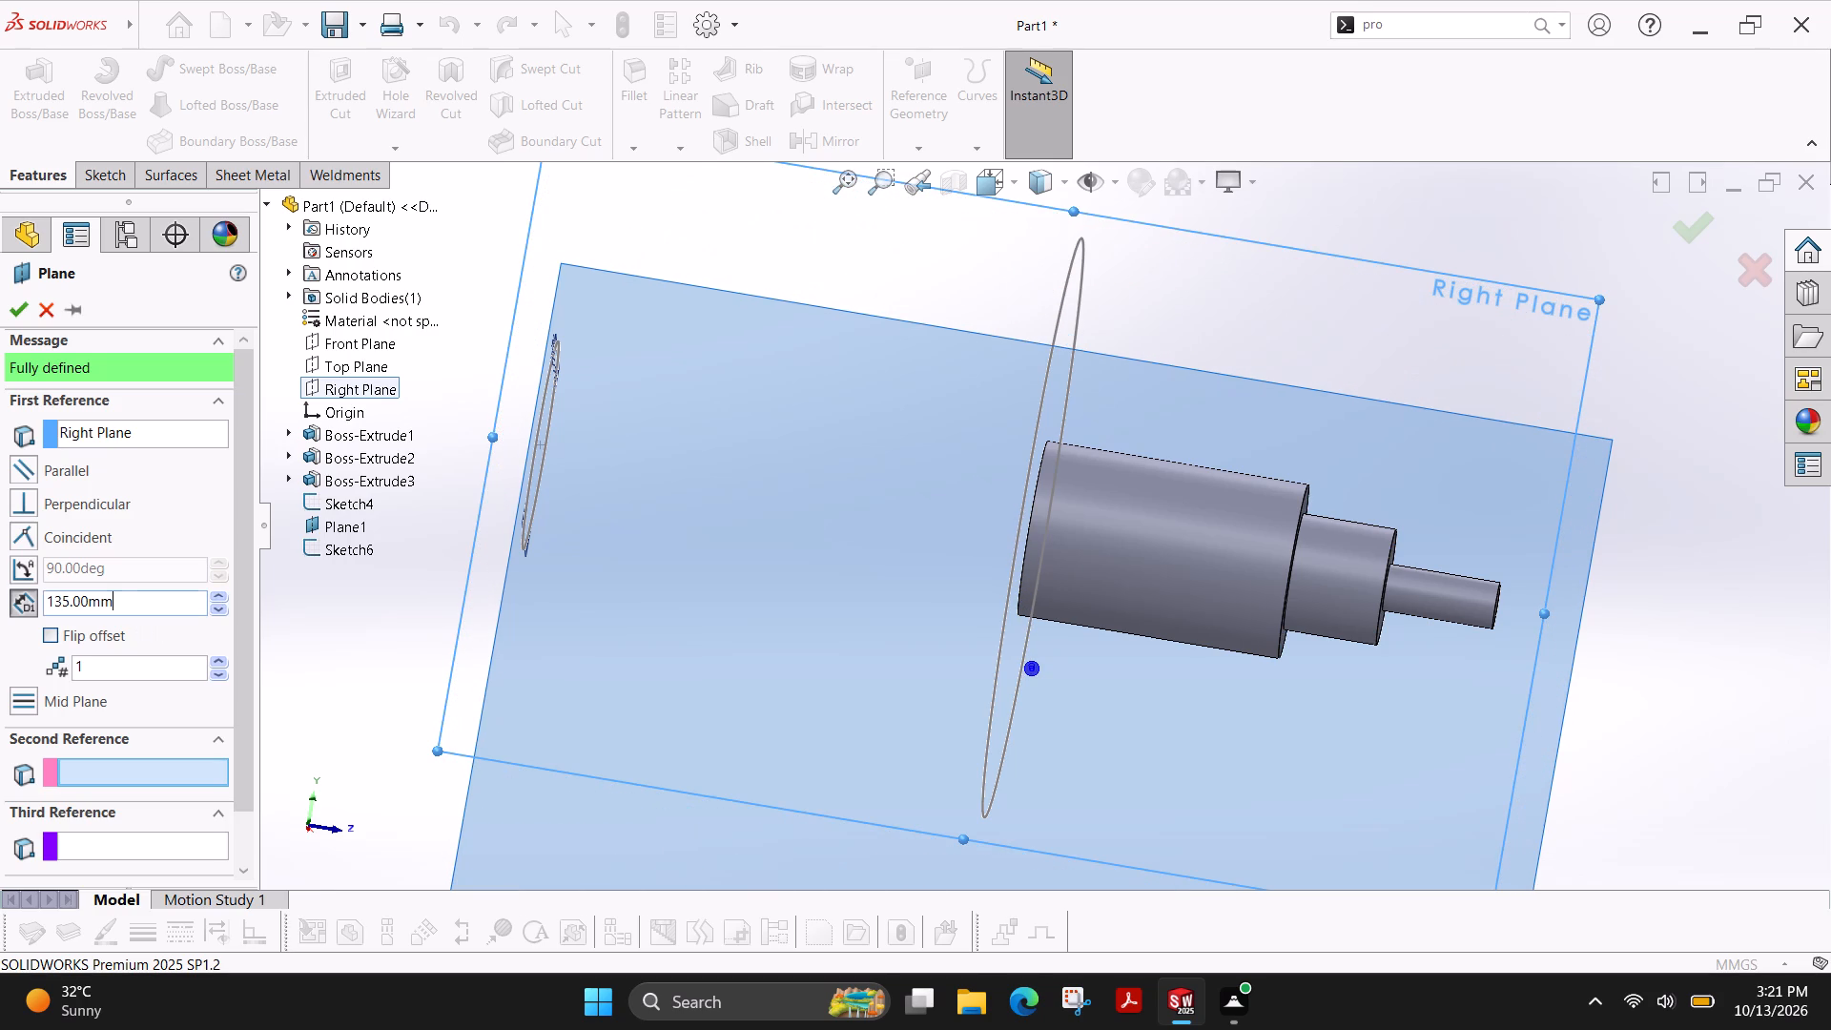
{"action": "key", "text": "0"}
{"action": "key", "text": "Return"}
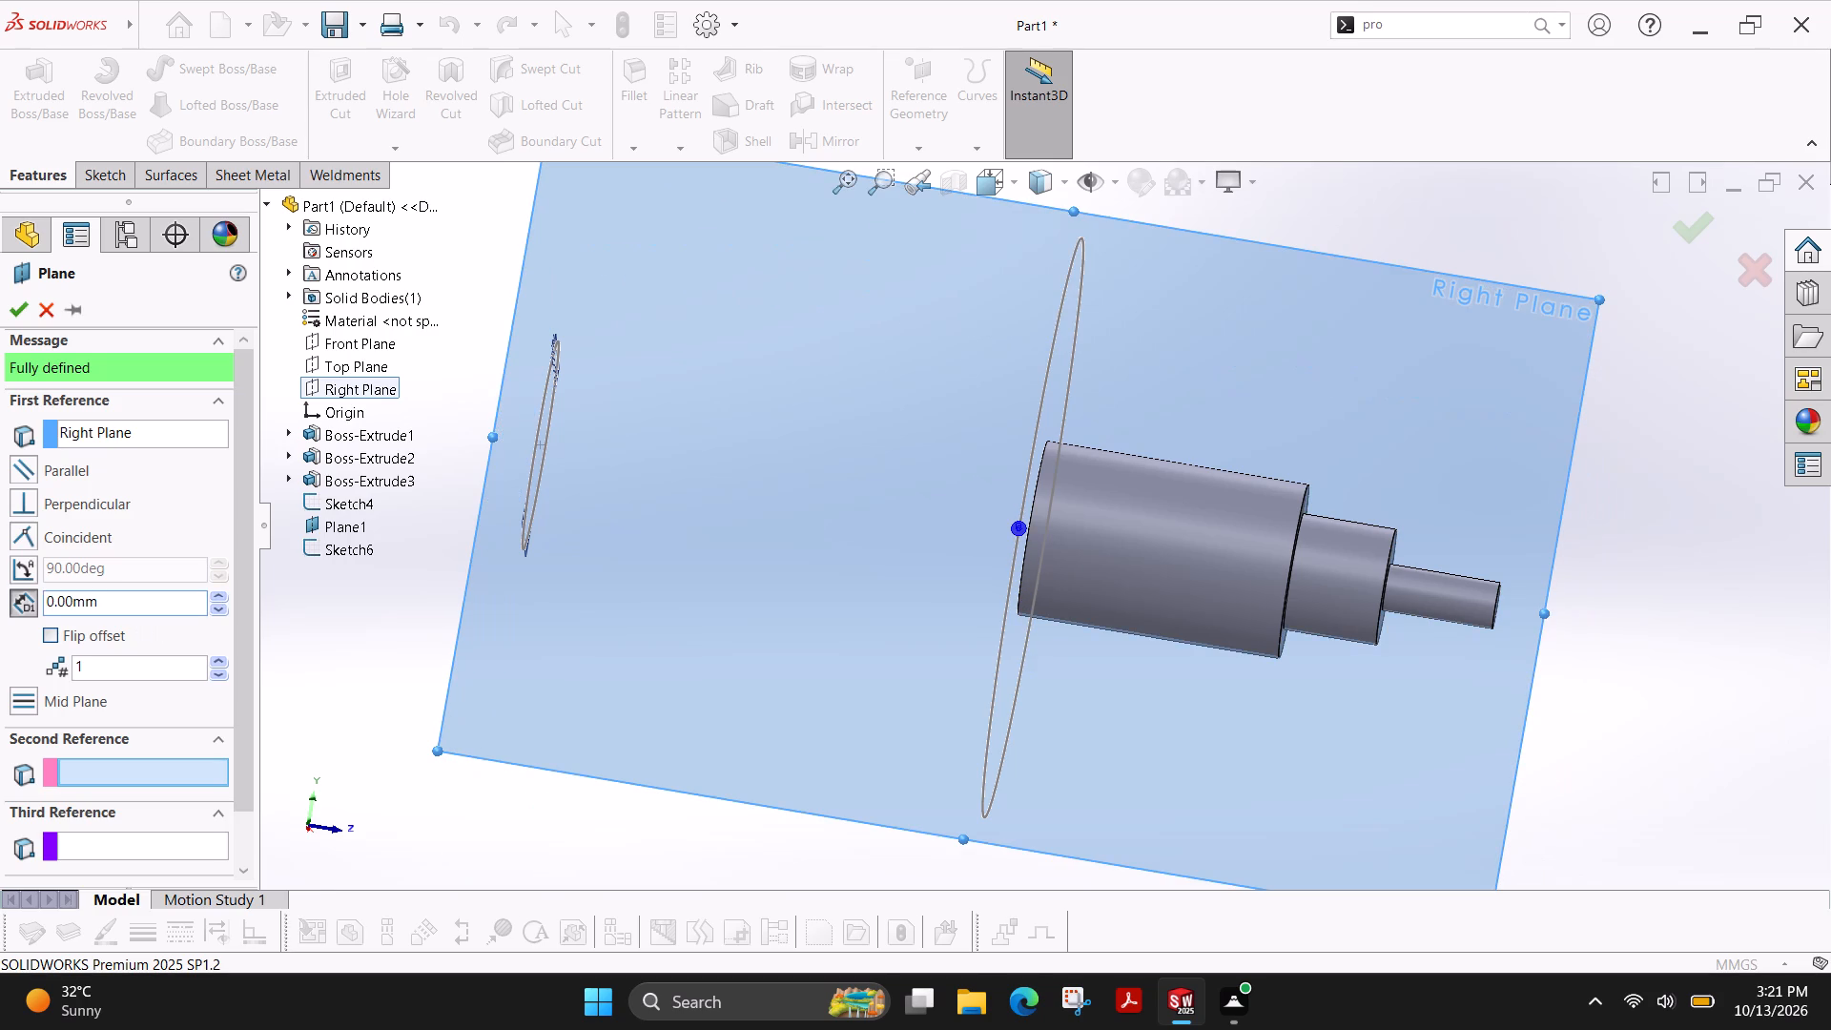
{"action": "left_click", "coordinate": [12, 302]}
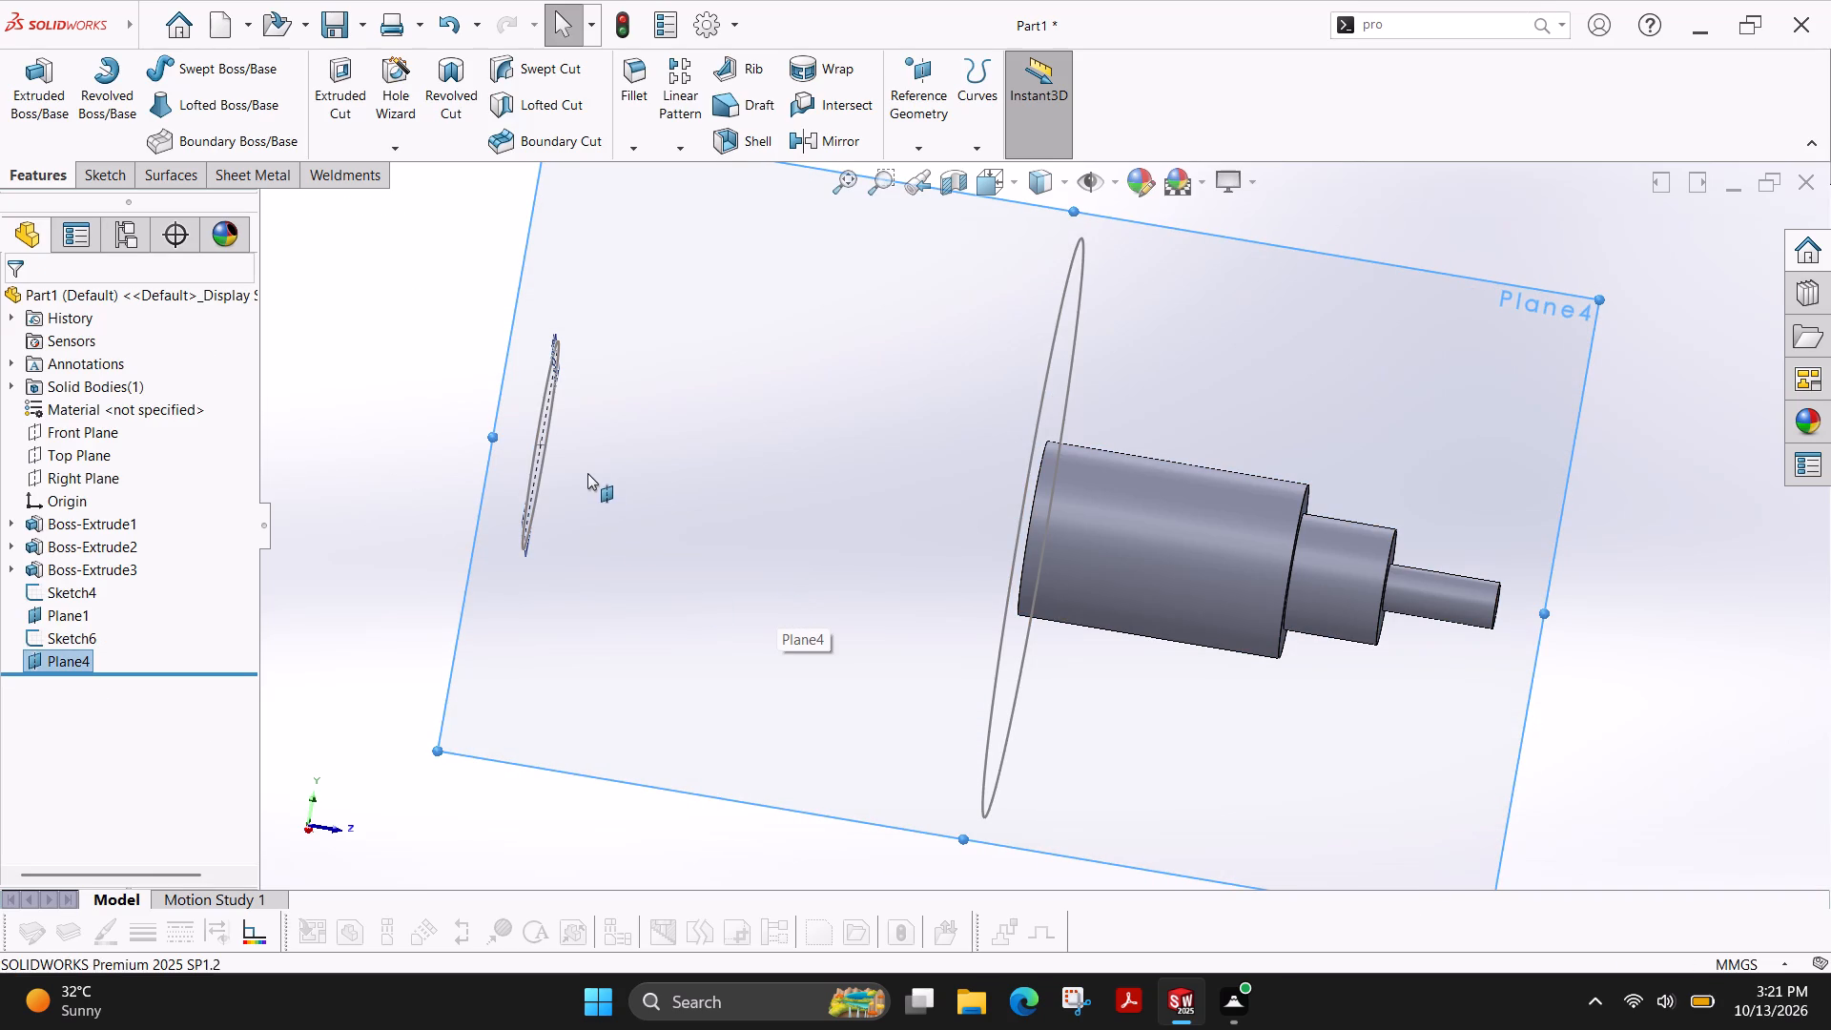
Start a new sketch on the reference plane just created along the shaft's axis.
{"action": "scroll", "coordinate": [586, 473], "scroll_direction": "down", "scroll_amount": 3}
{"action": "scroll", "coordinate": [596, 565], "scroll_direction": "down", "scroll_amount": 5}
{"action": "scroll", "coordinate": [618, 626], "scroll_direction": "up", "scroll_amount": 3}
{"action": "scroll", "coordinate": [1047, 504], "scroll_direction": "up", "scroll_amount": 3}
{"action": "scroll", "coordinate": [1180, 504], "scroll_direction": "up", "scroll_amount": 2}
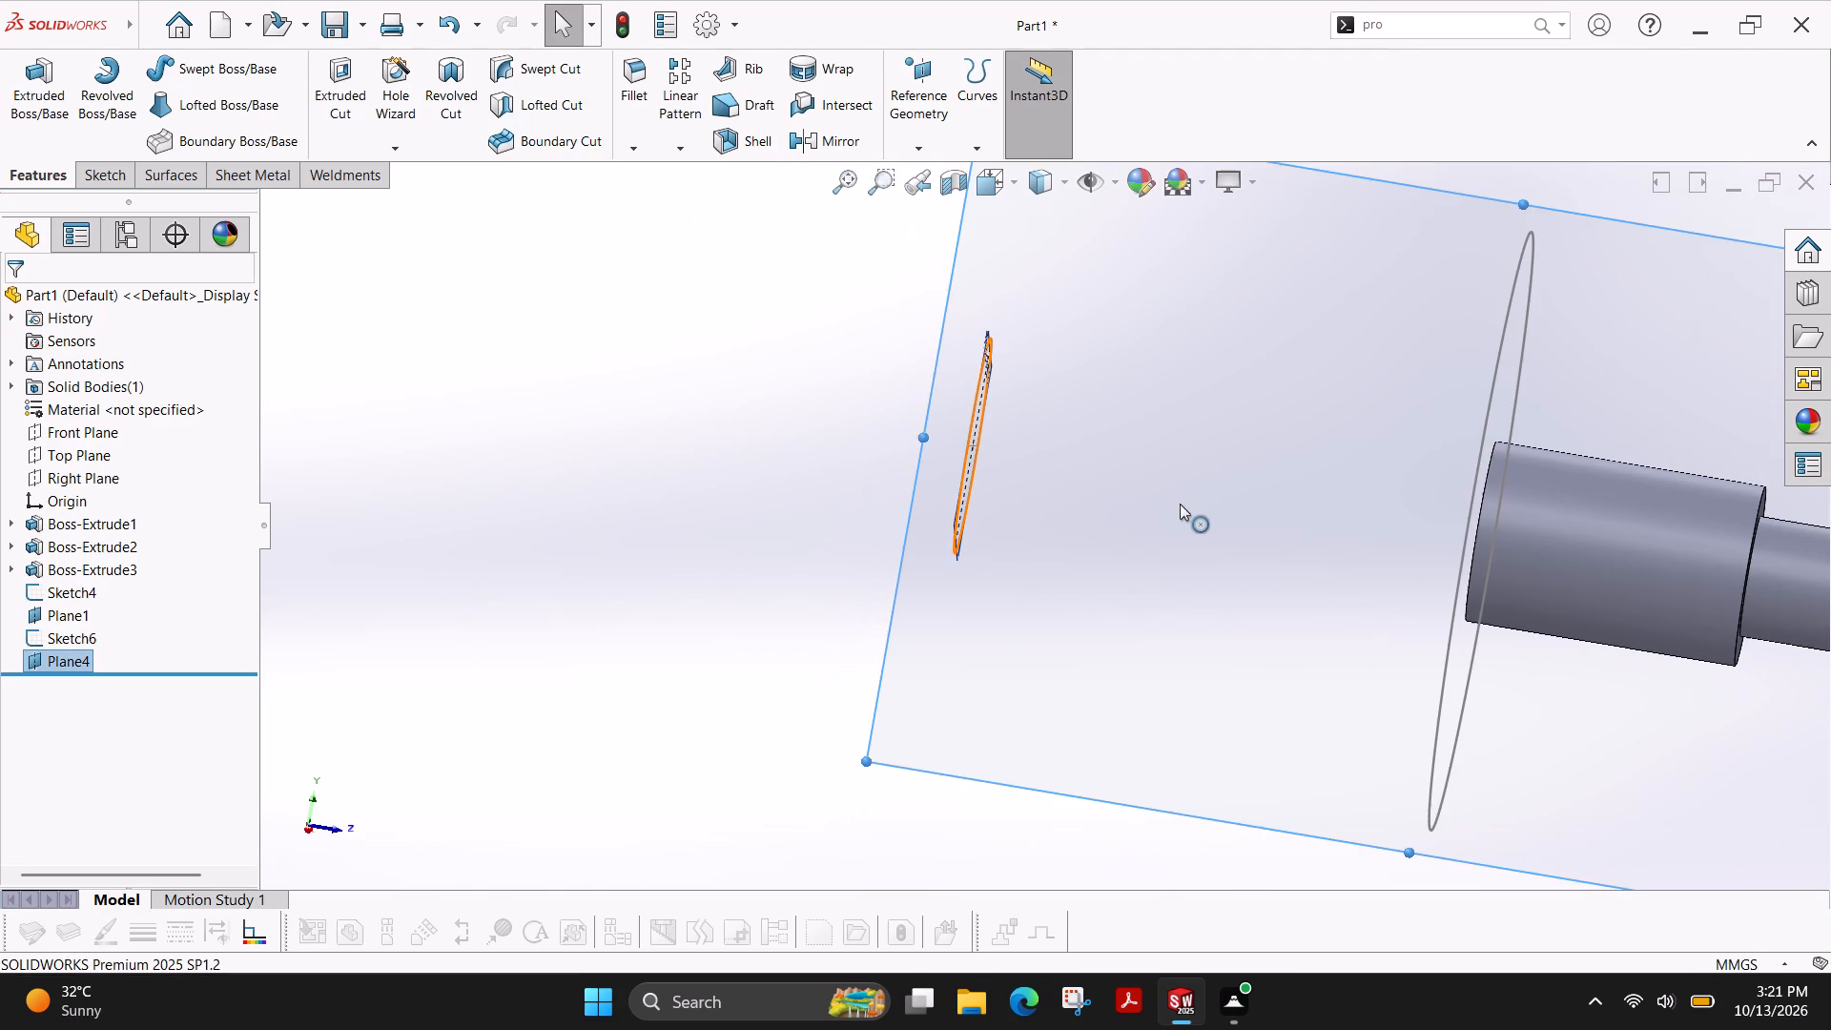
{"action": "left_click", "coordinate": [98, 172]}
{"action": "left_click", "coordinate": [43, 100]}
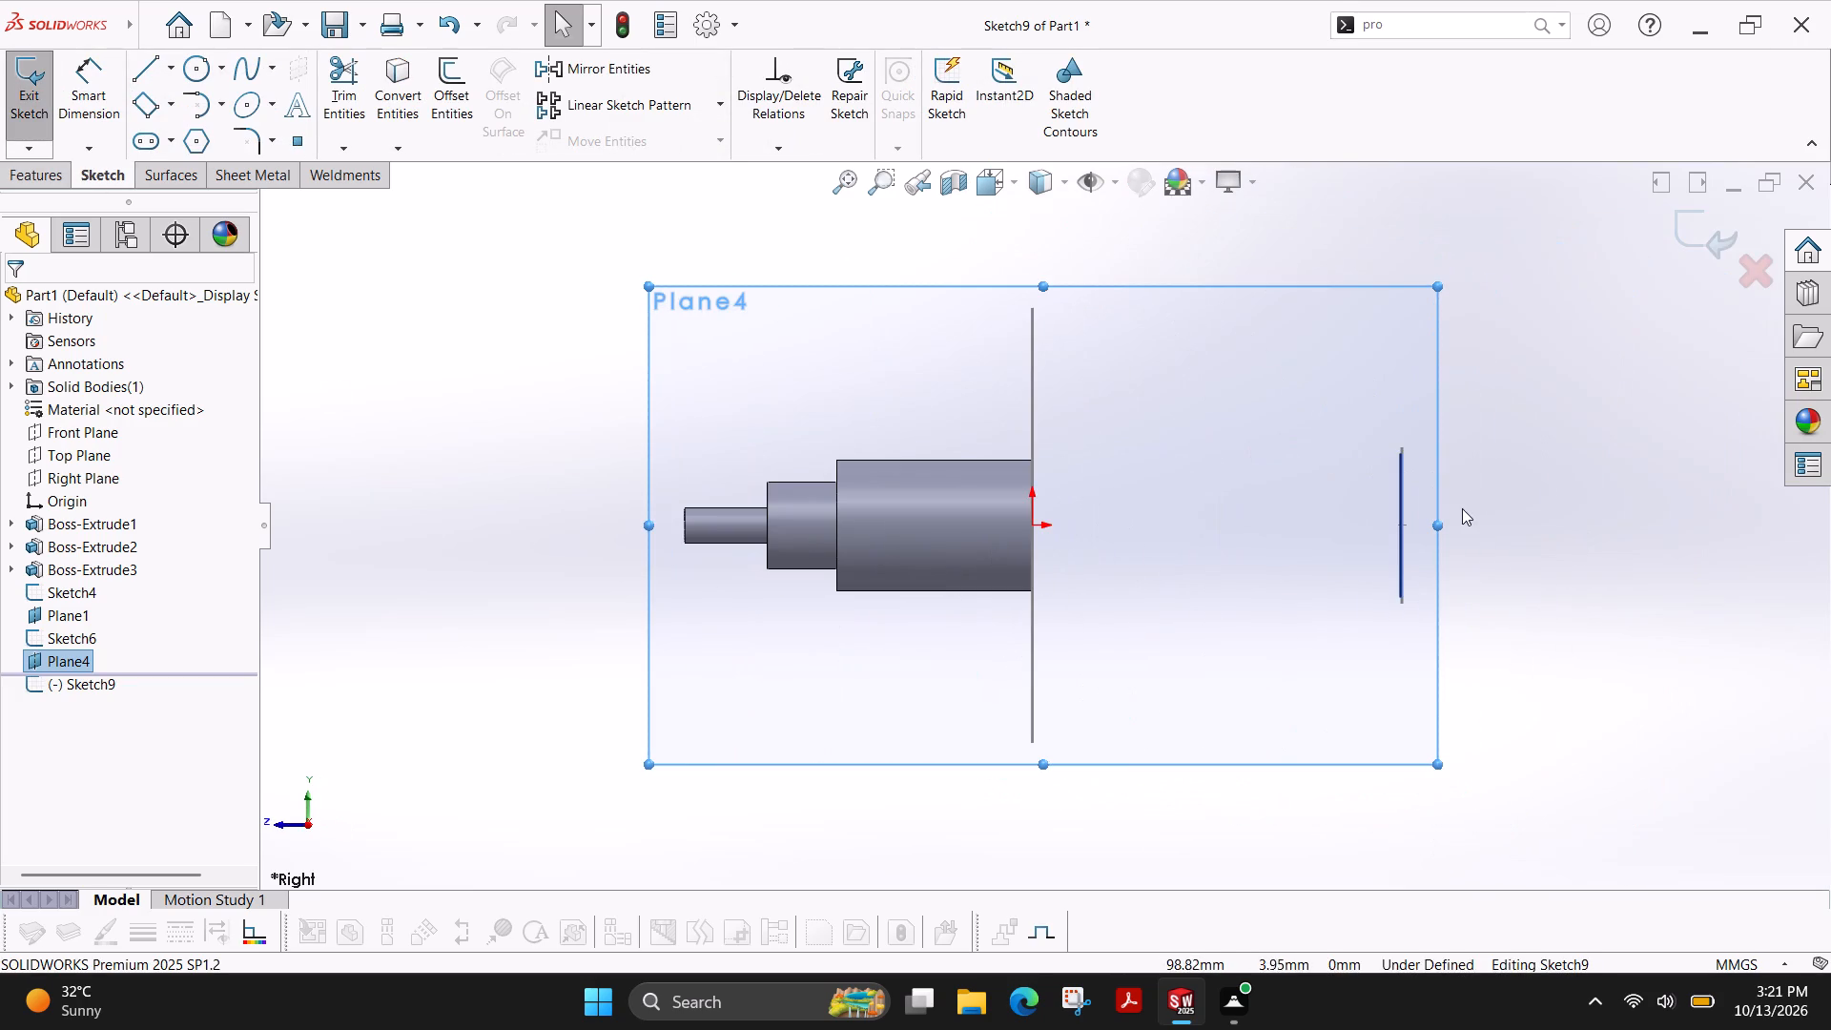
Sketch a slanted line about 91 mm long from the top of the large profile circle to the top of the small one.
{"action": "scroll", "coordinate": [1384, 534], "scroll_direction": "down", "scroll_amount": 3}
{"action": "scroll", "coordinate": [1327, 382], "scroll_direction": "down", "scroll_amount": 2}
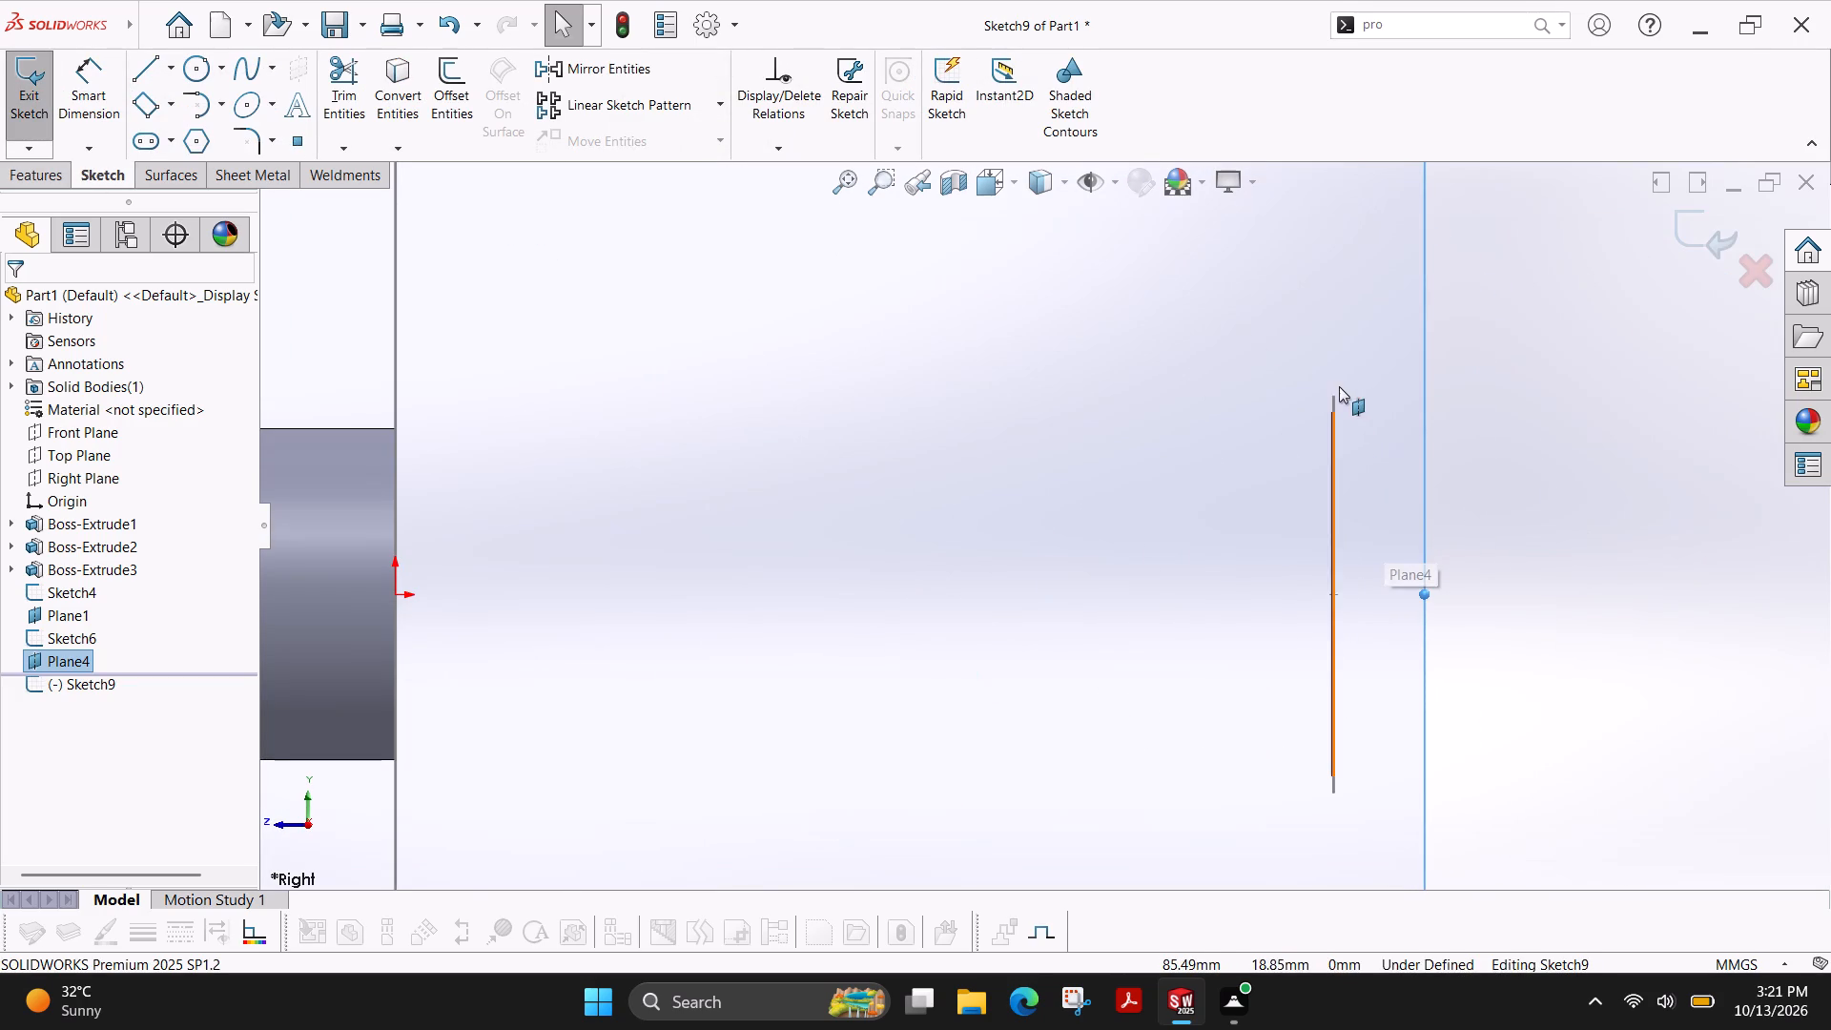
{"action": "scroll", "coordinate": [1339, 391], "scroll_direction": "down", "scroll_amount": 4}
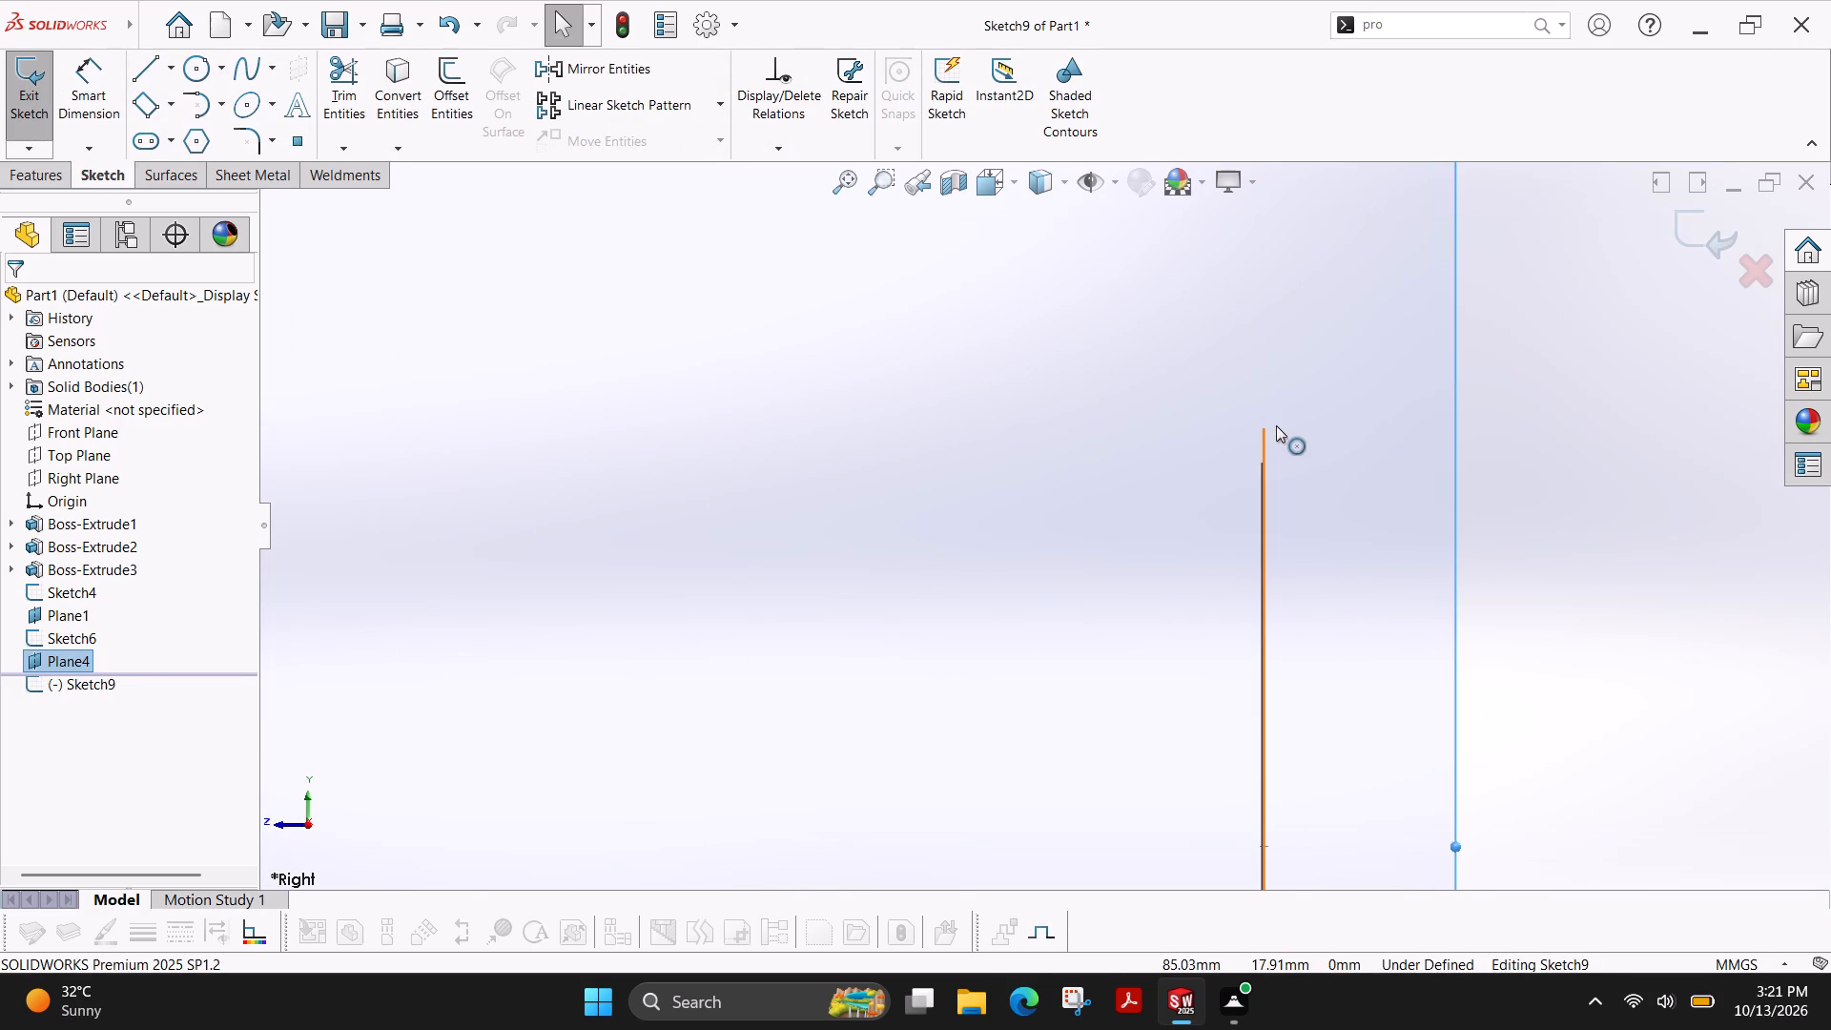
{"action": "left_click", "coordinate": [142, 76]}
{"action": "scroll", "coordinate": [1129, 505], "scroll_direction": "up", "scroll_amount": 6}
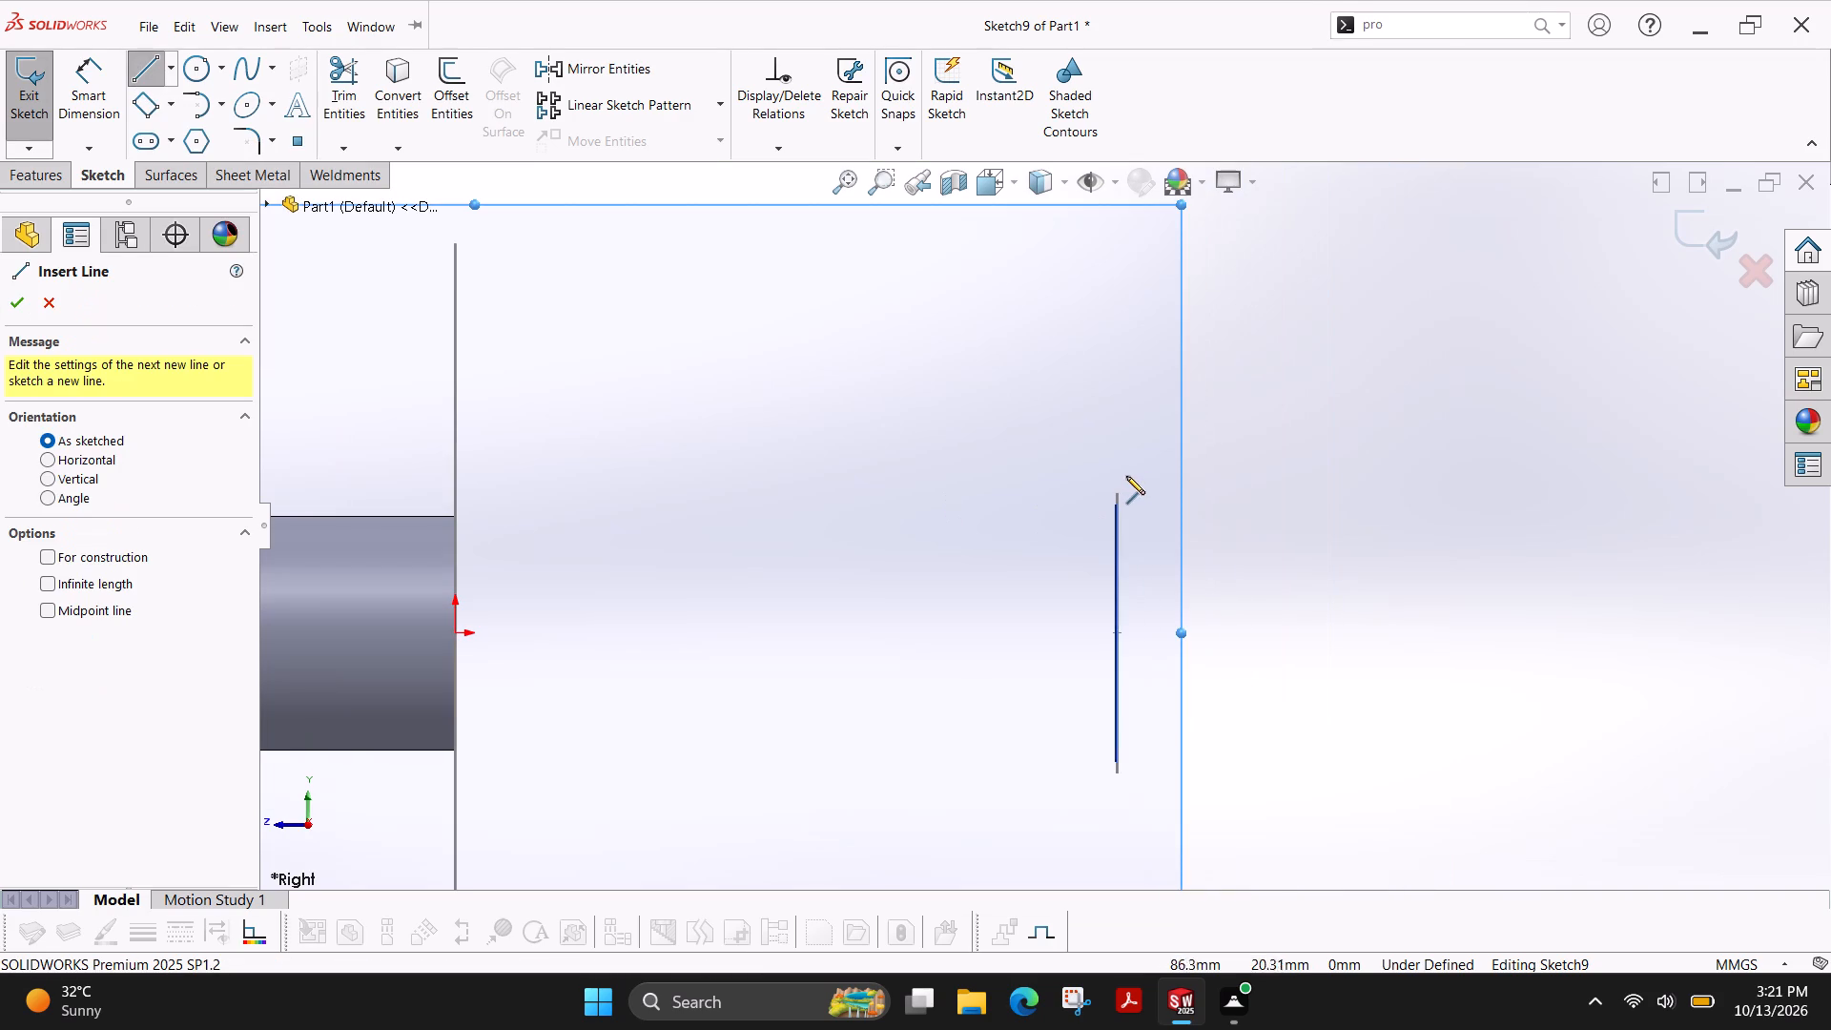
{"action": "left_click", "coordinate": [455, 243]}
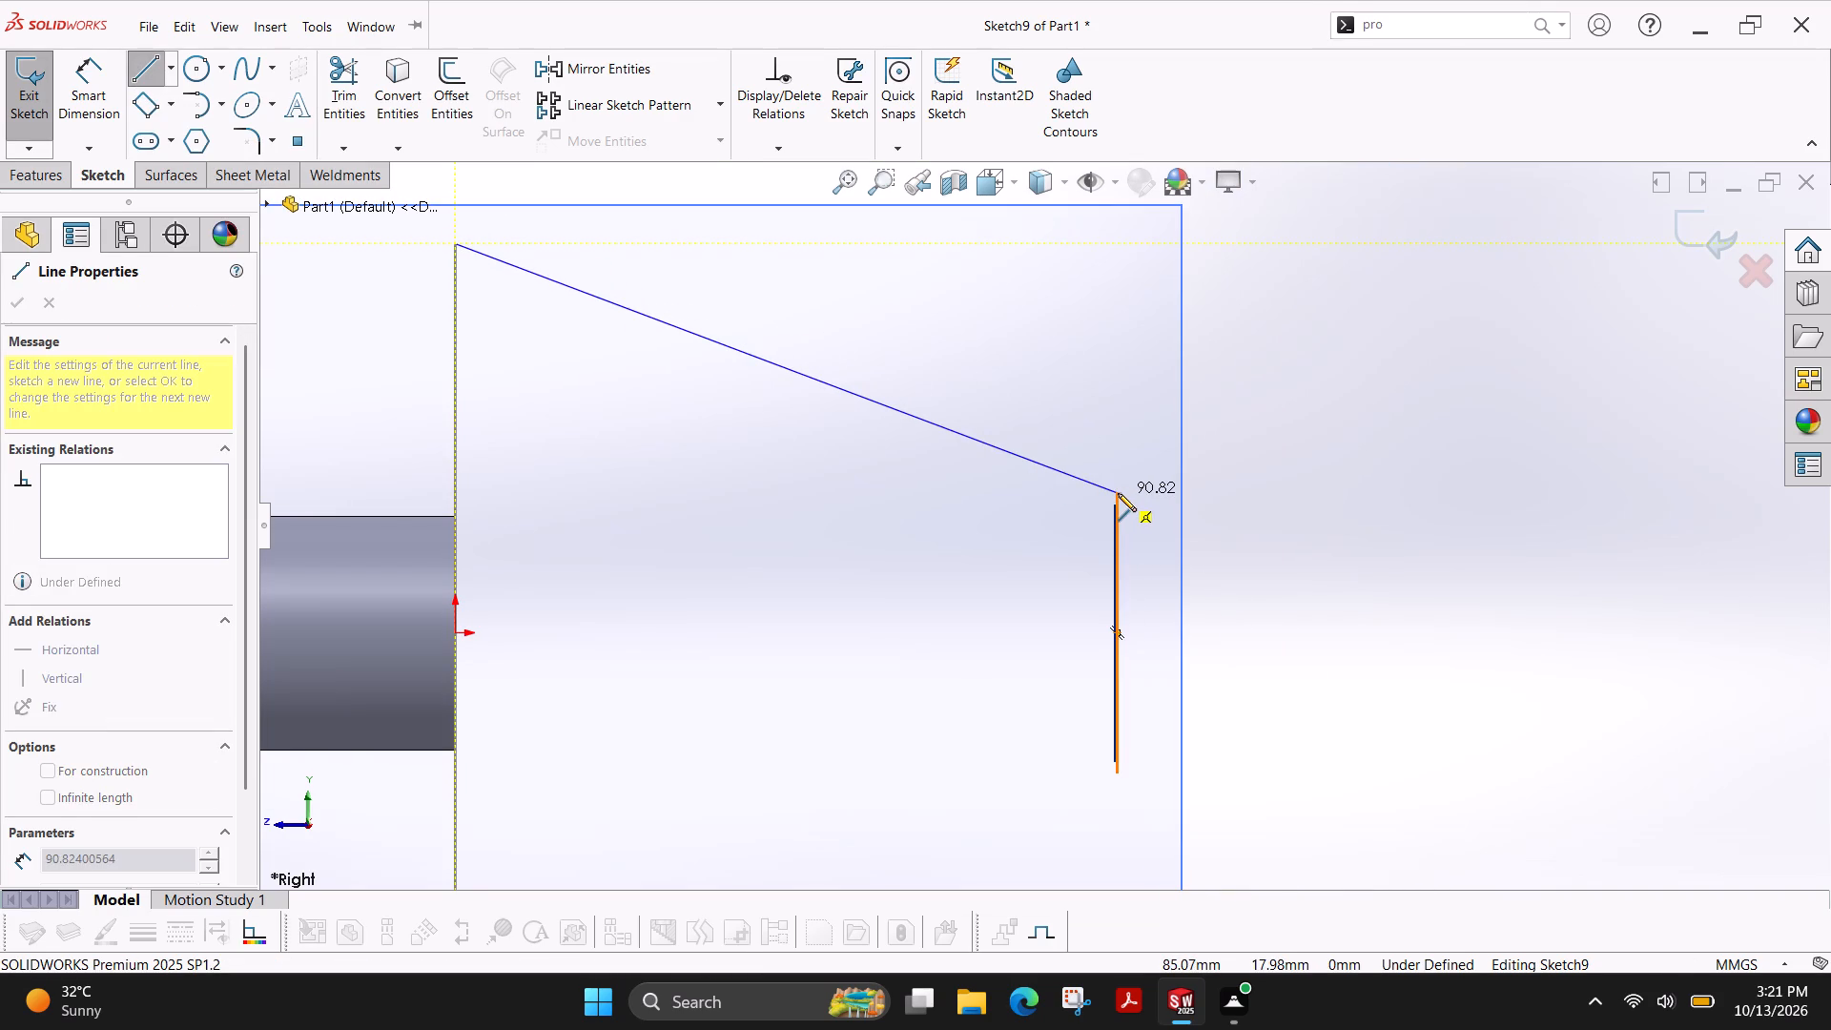
{"action": "scroll", "coordinate": [1118, 493], "scroll_direction": "up", "scroll_amount": 1}
{"action": "scroll", "coordinate": [1118, 493], "scroll_direction": "down", "scroll_amount": 9}
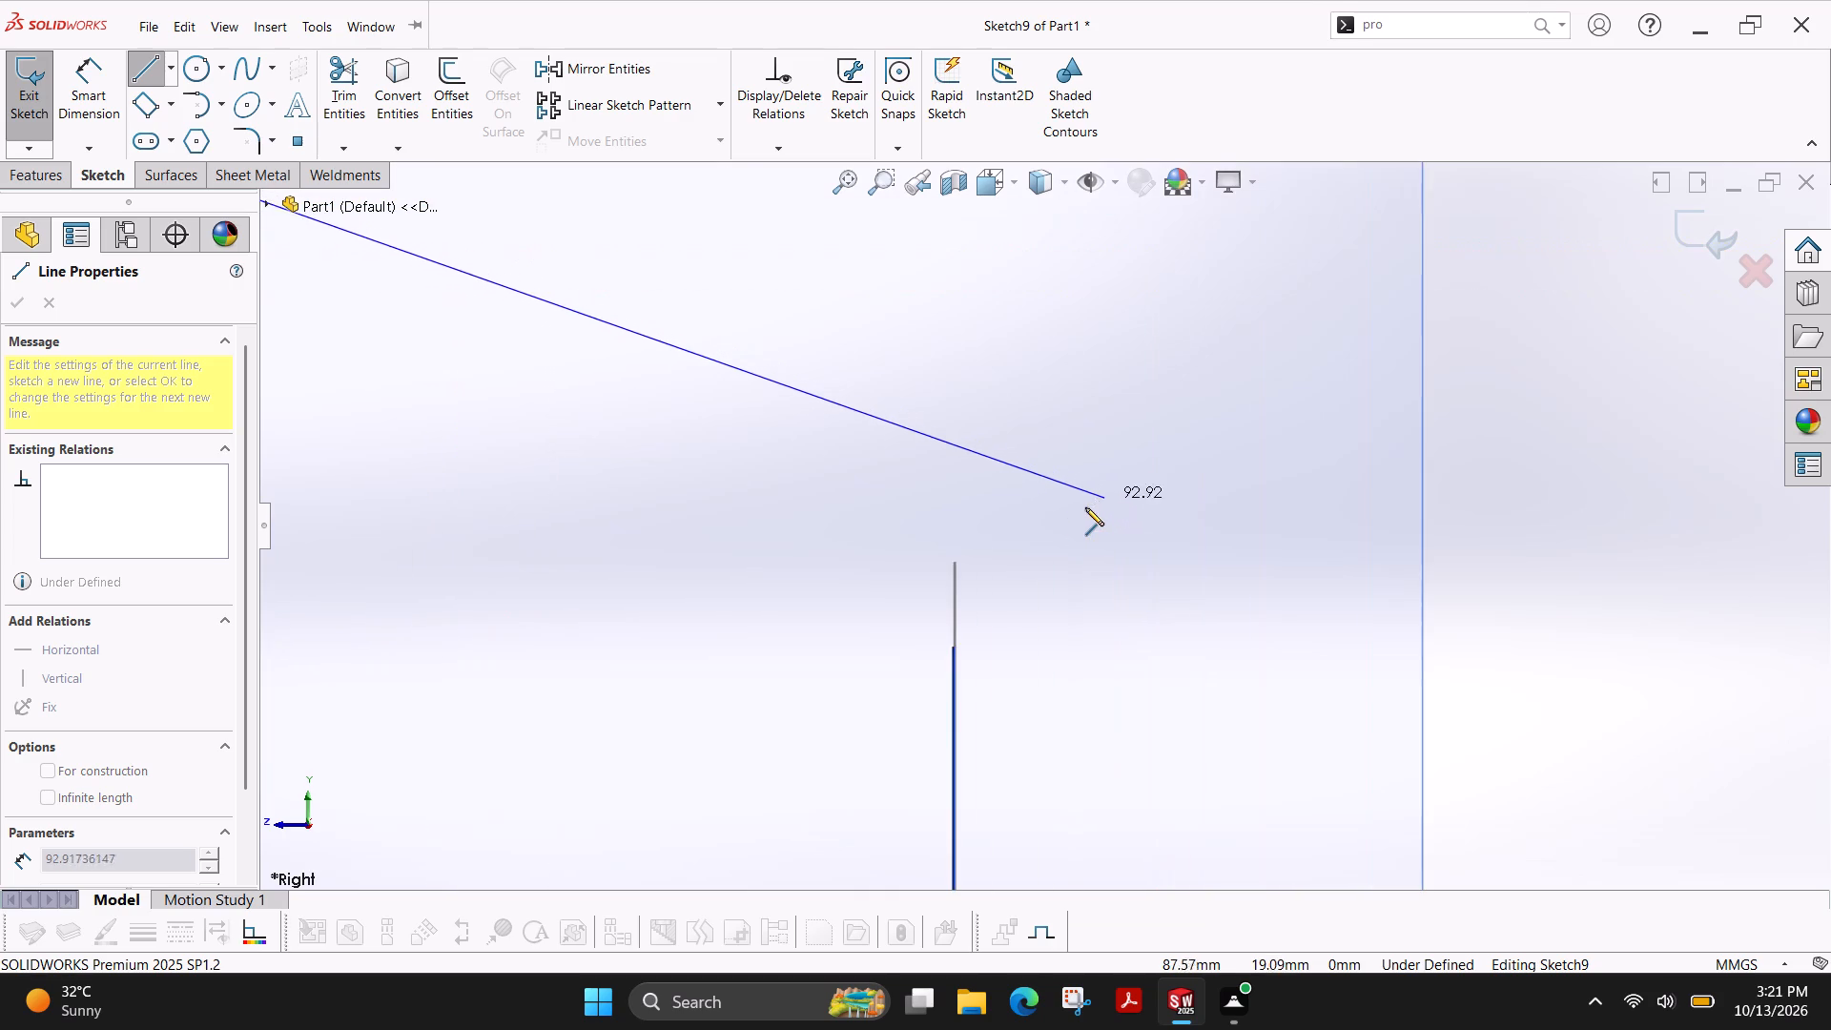
{"action": "scroll", "coordinate": [1069, 515], "scroll_direction": "down", "scroll_amount": 4}
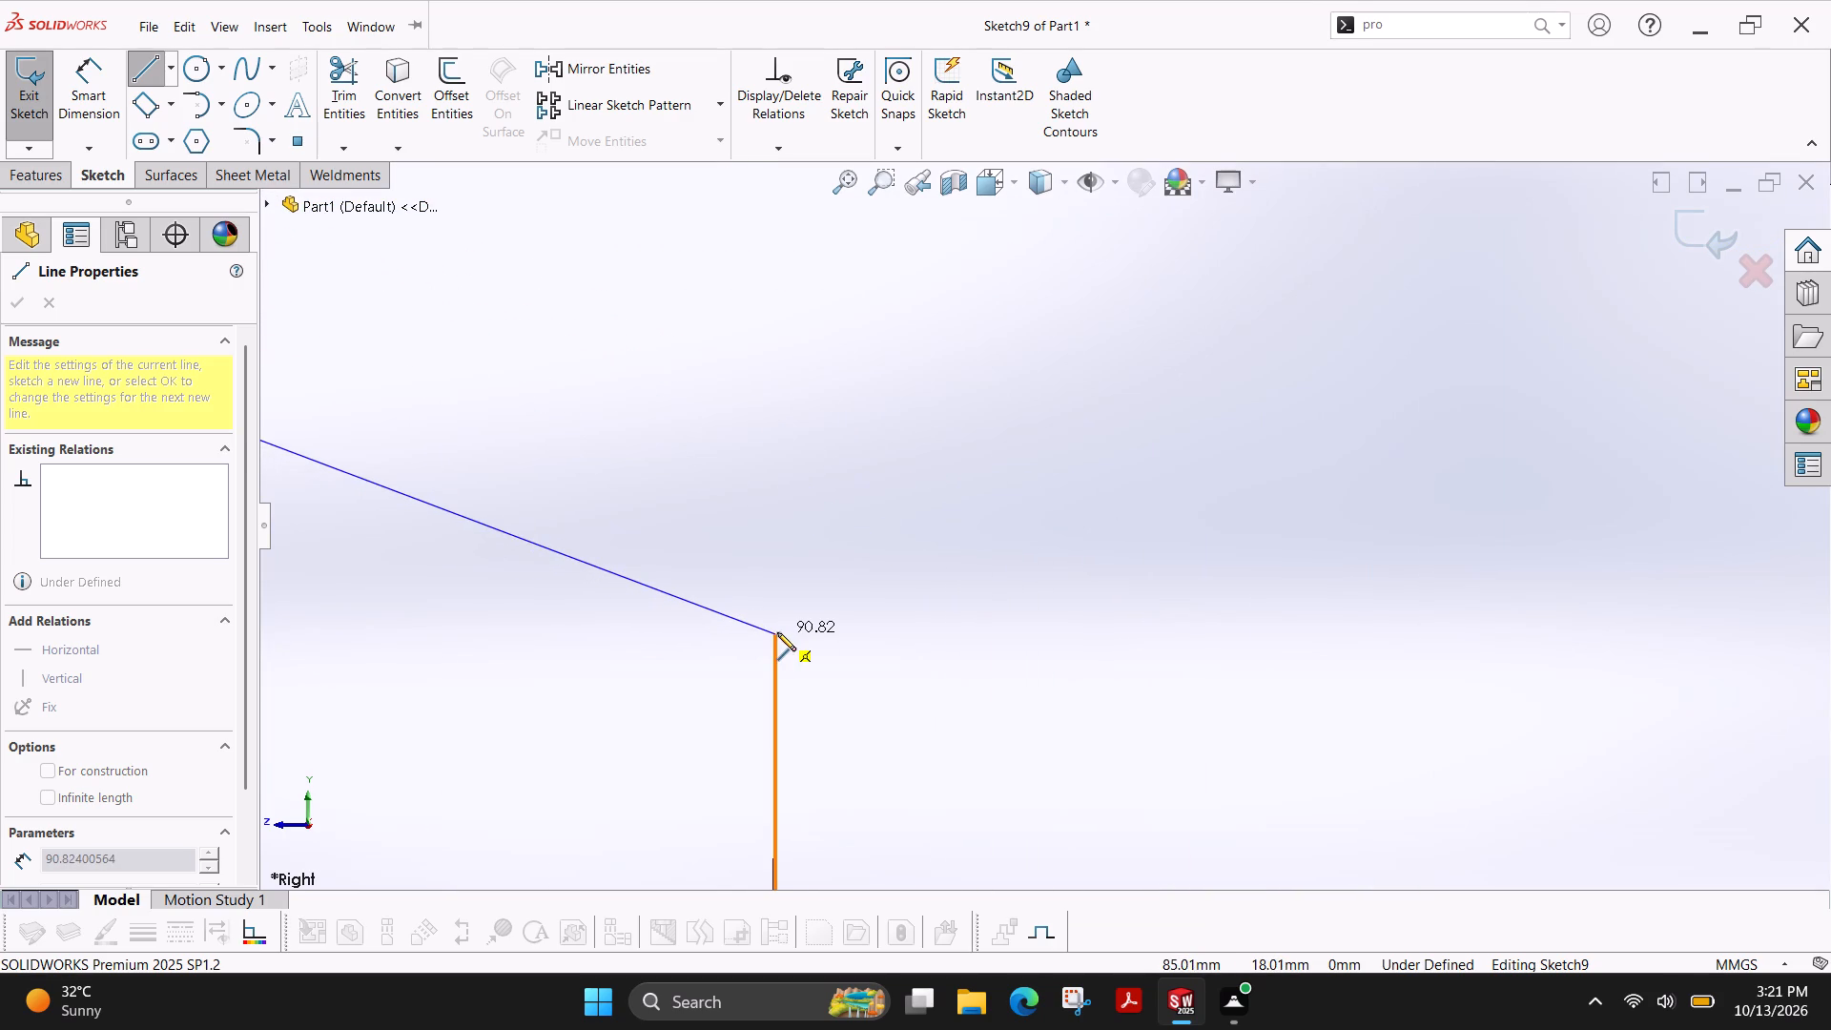
{"action": "left_click", "coordinate": [776, 633]}
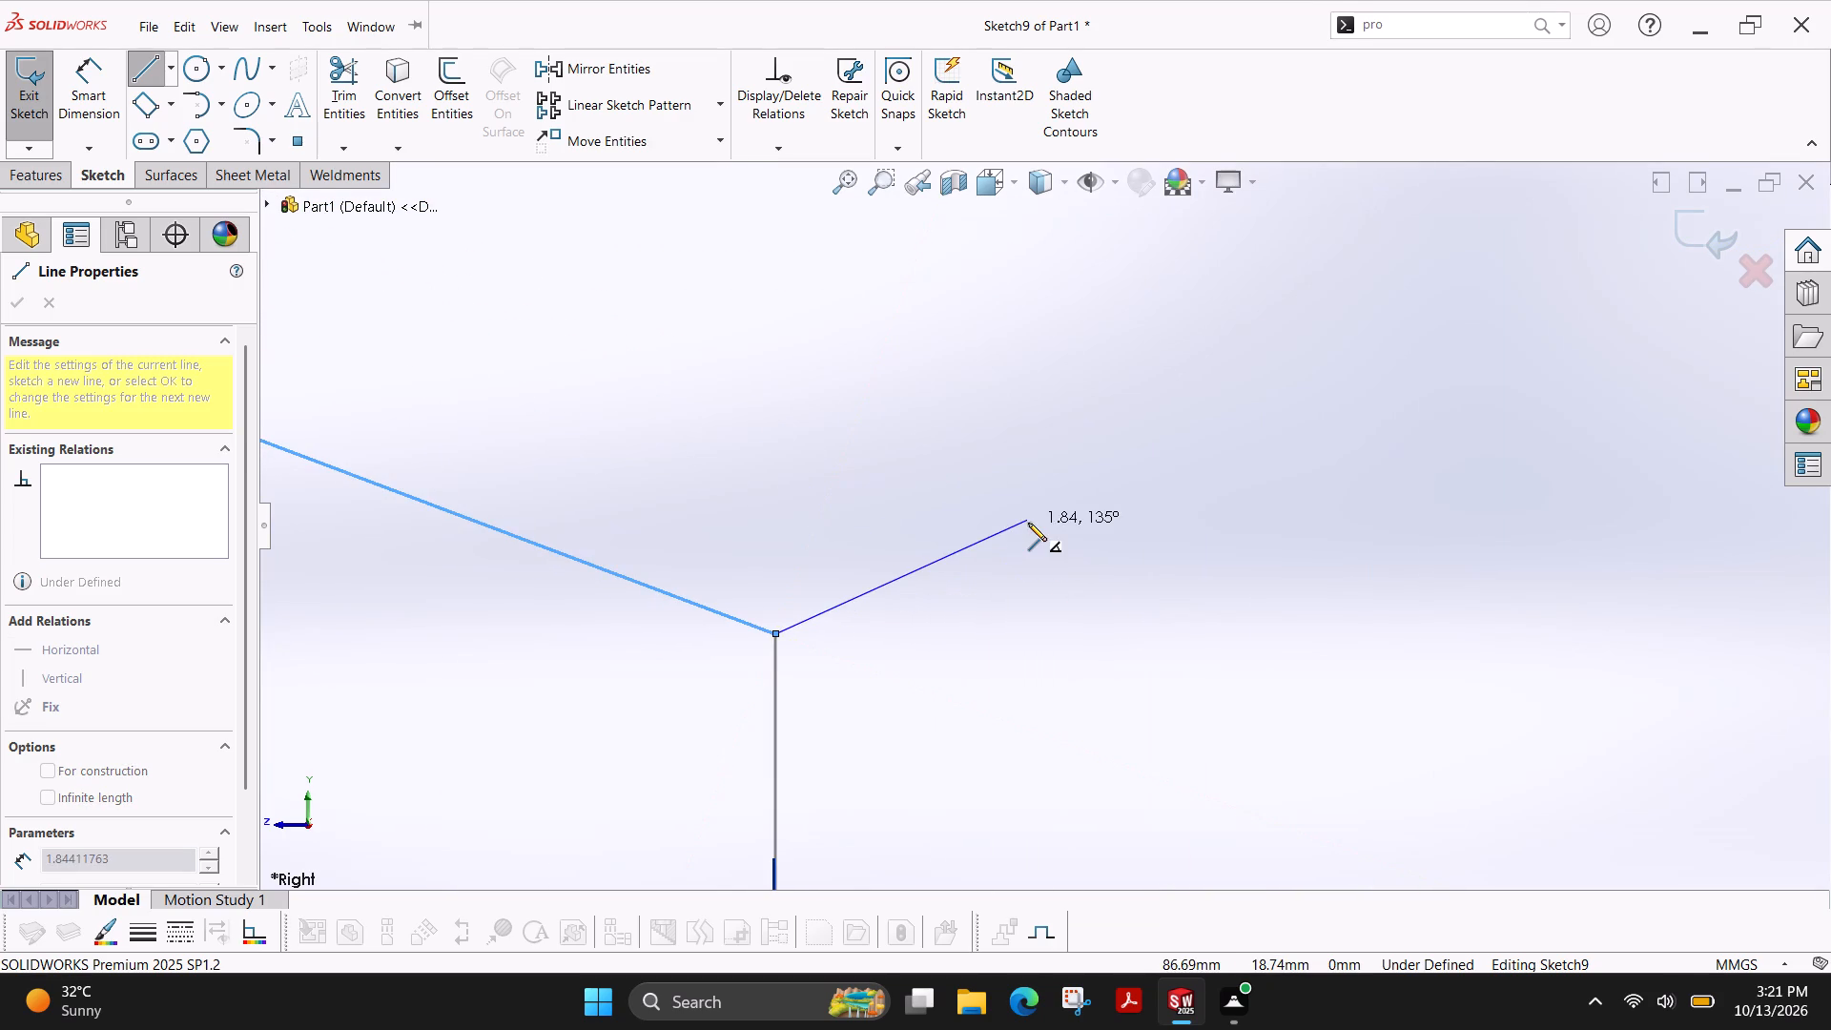
{"action": "key", "text": "Escape"}
Examine the slanted line and its end point at the small profile circle.
{"action": "scroll", "coordinate": [961, 540], "scroll_direction": "up", "scroll_amount": 3}
{"action": "scroll", "coordinate": [961, 540], "scroll_direction": "down", "scroll_amount": 5}
{"action": "scroll", "coordinate": [961, 540], "scroll_direction": "up", "scroll_amount": 4}
{"action": "scroll", "coordinate": [961, 540], "scroll_direction": "down", "scroll_amount": 7}
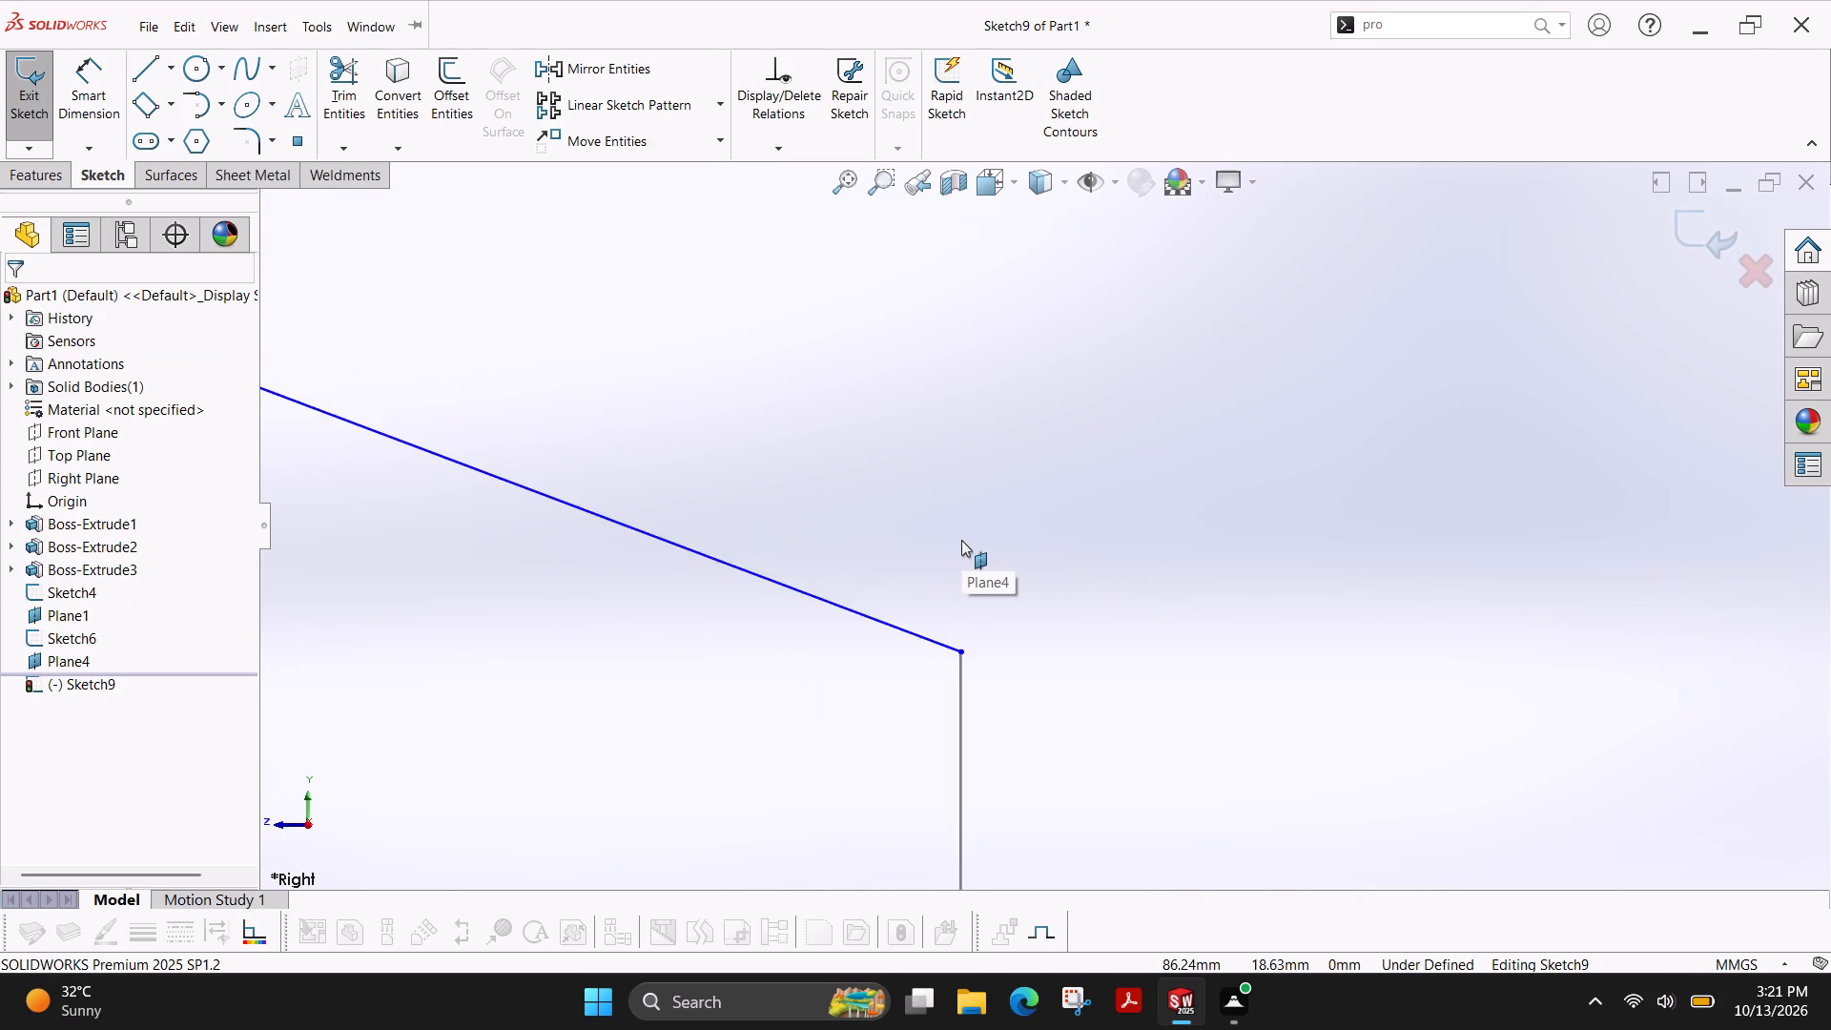
{"action": "scroll", "coordinate": [961, 540], "scroll_direction": "down", "scroll_amount": 10}
{"action": "scroll", "coordinate": [753, 722], "scroll_direction": "up", "scroll_amount": 20}
{"action": "scroll", "coordinate": [753, 722], "scroll_direction": "up", "scroll_amount": 1}
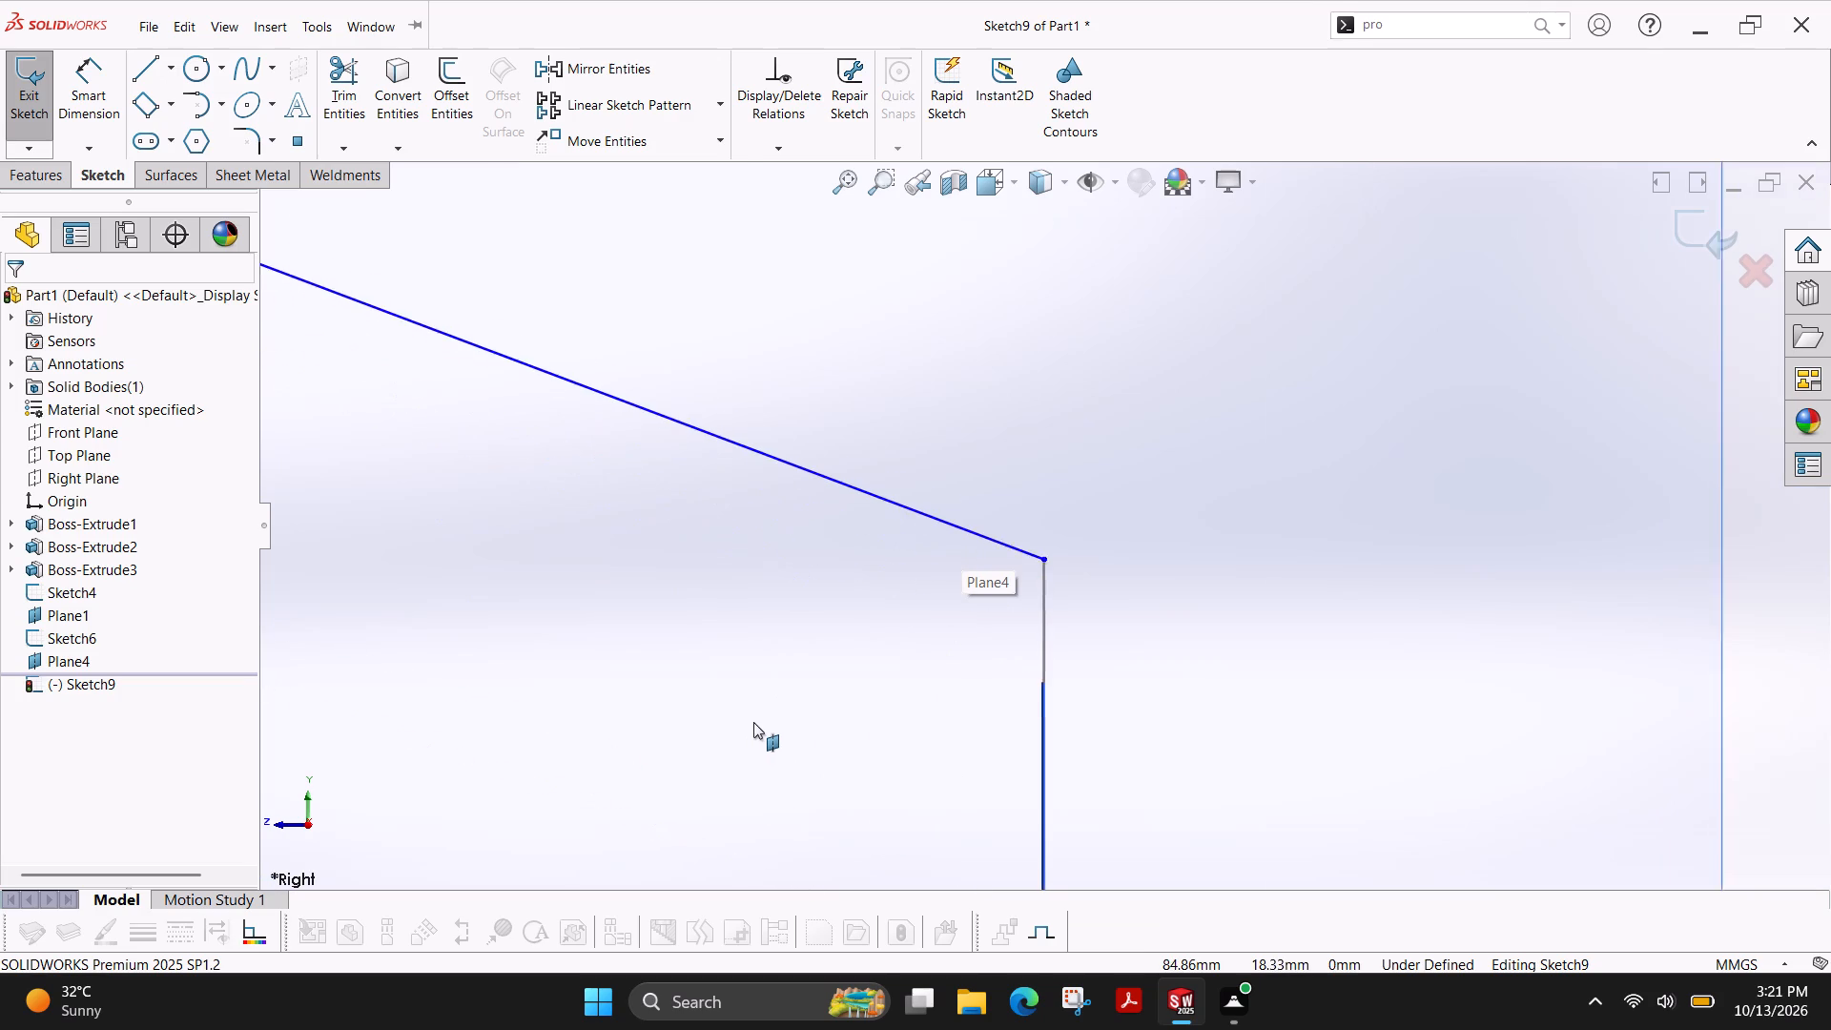
{"action": "scroll", "coordinate": [753, 722], "scroll_direction": "up", "scroll_amount": 13}
{"action": "scroll", "coordinate": [981, 577], "scroll_direction": "down", "scroll_amount": 5}
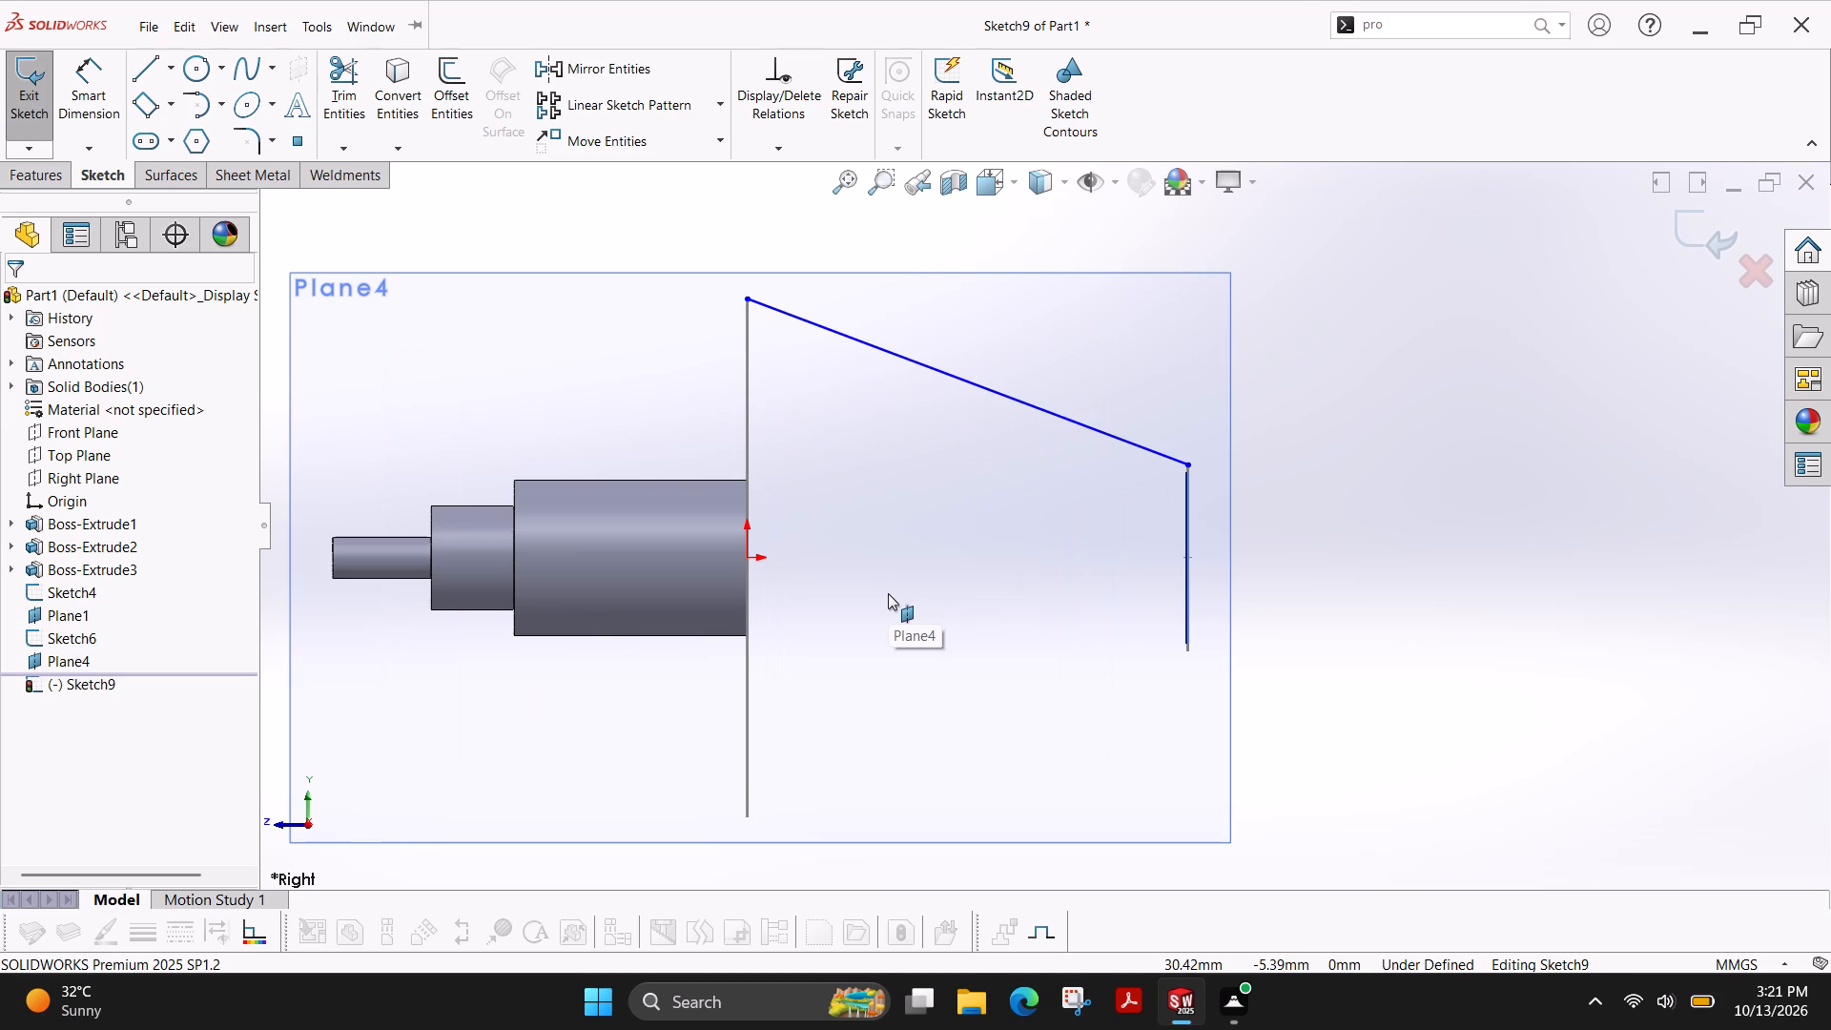
{"action": "scroll", "coordinate": [1193, 439], "scroll_direction": "down", "scroll_amount": 4}
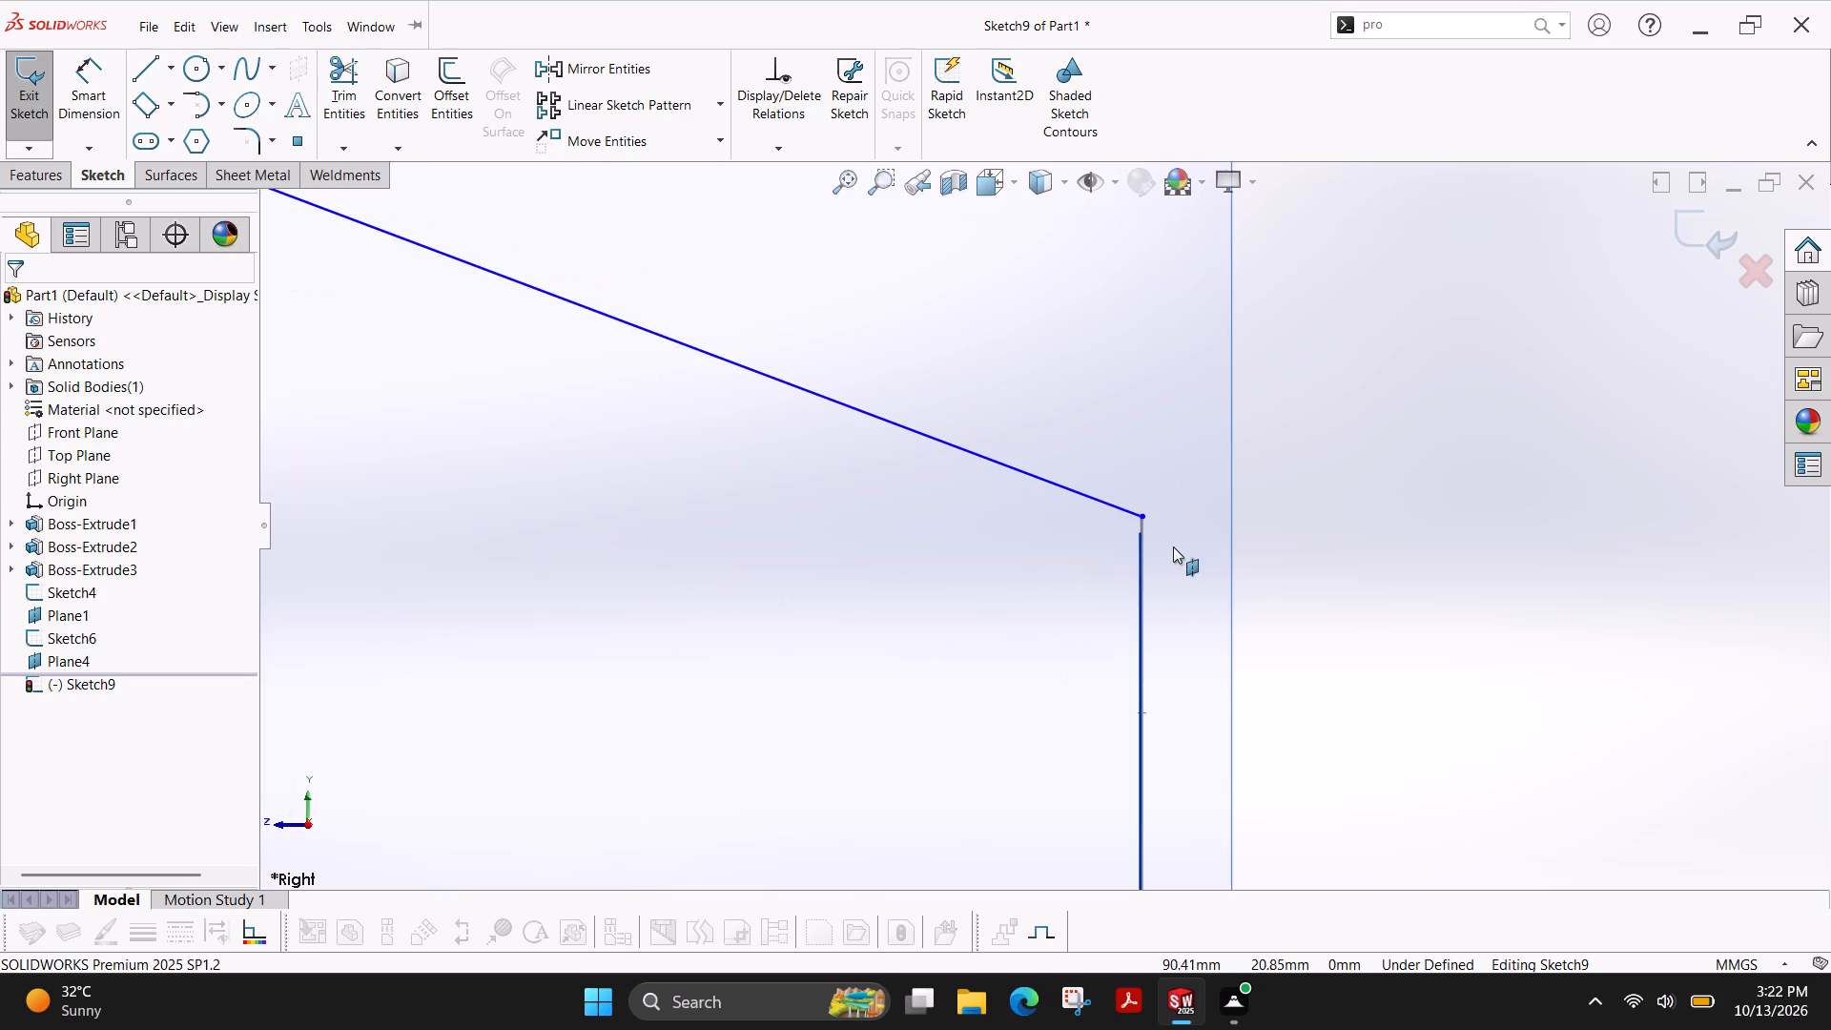
{"action": "scroll", "coordinate": [795, 591], "scroll_direction": "up", "scroll_amount": 3}
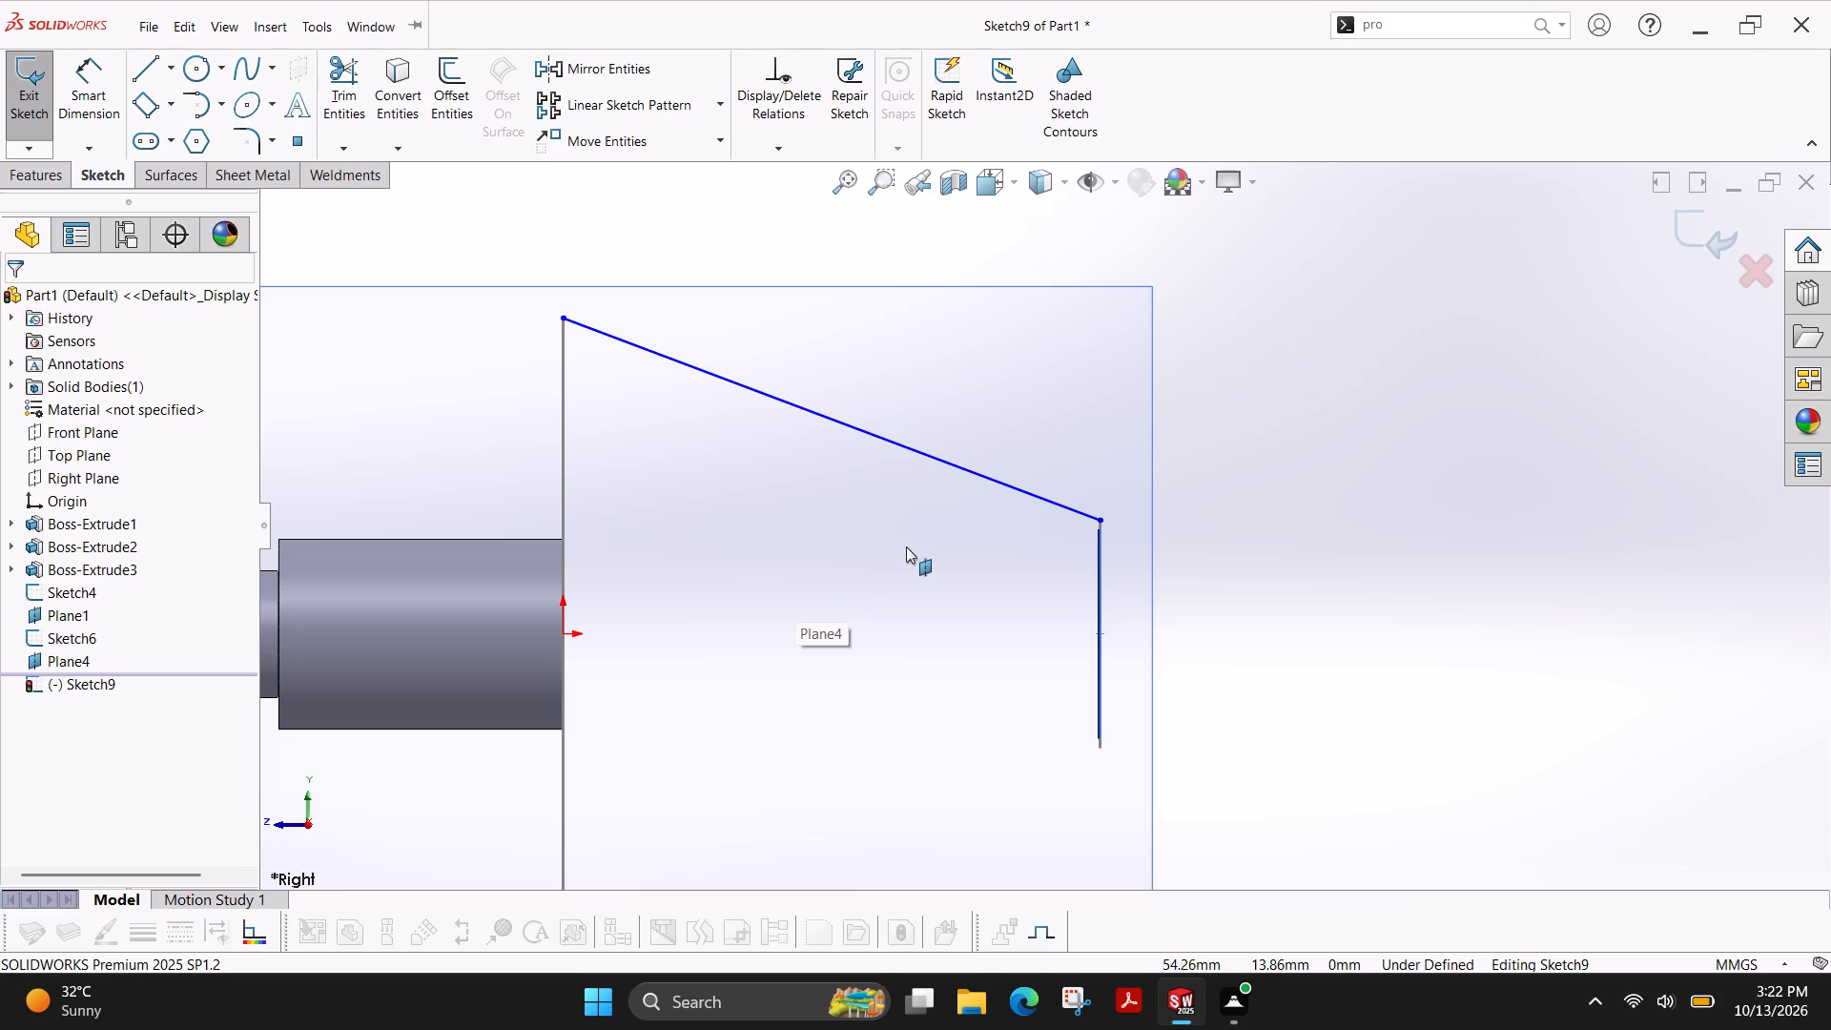
{"action": "scroll", "coordinate": [1041, 526], "scroll_direction": "down", "scroll_amount": 3}
{"action": "scroll", "coordinate": [1041, 526], "scroll_direction": "up", "scroll_amount": 3}
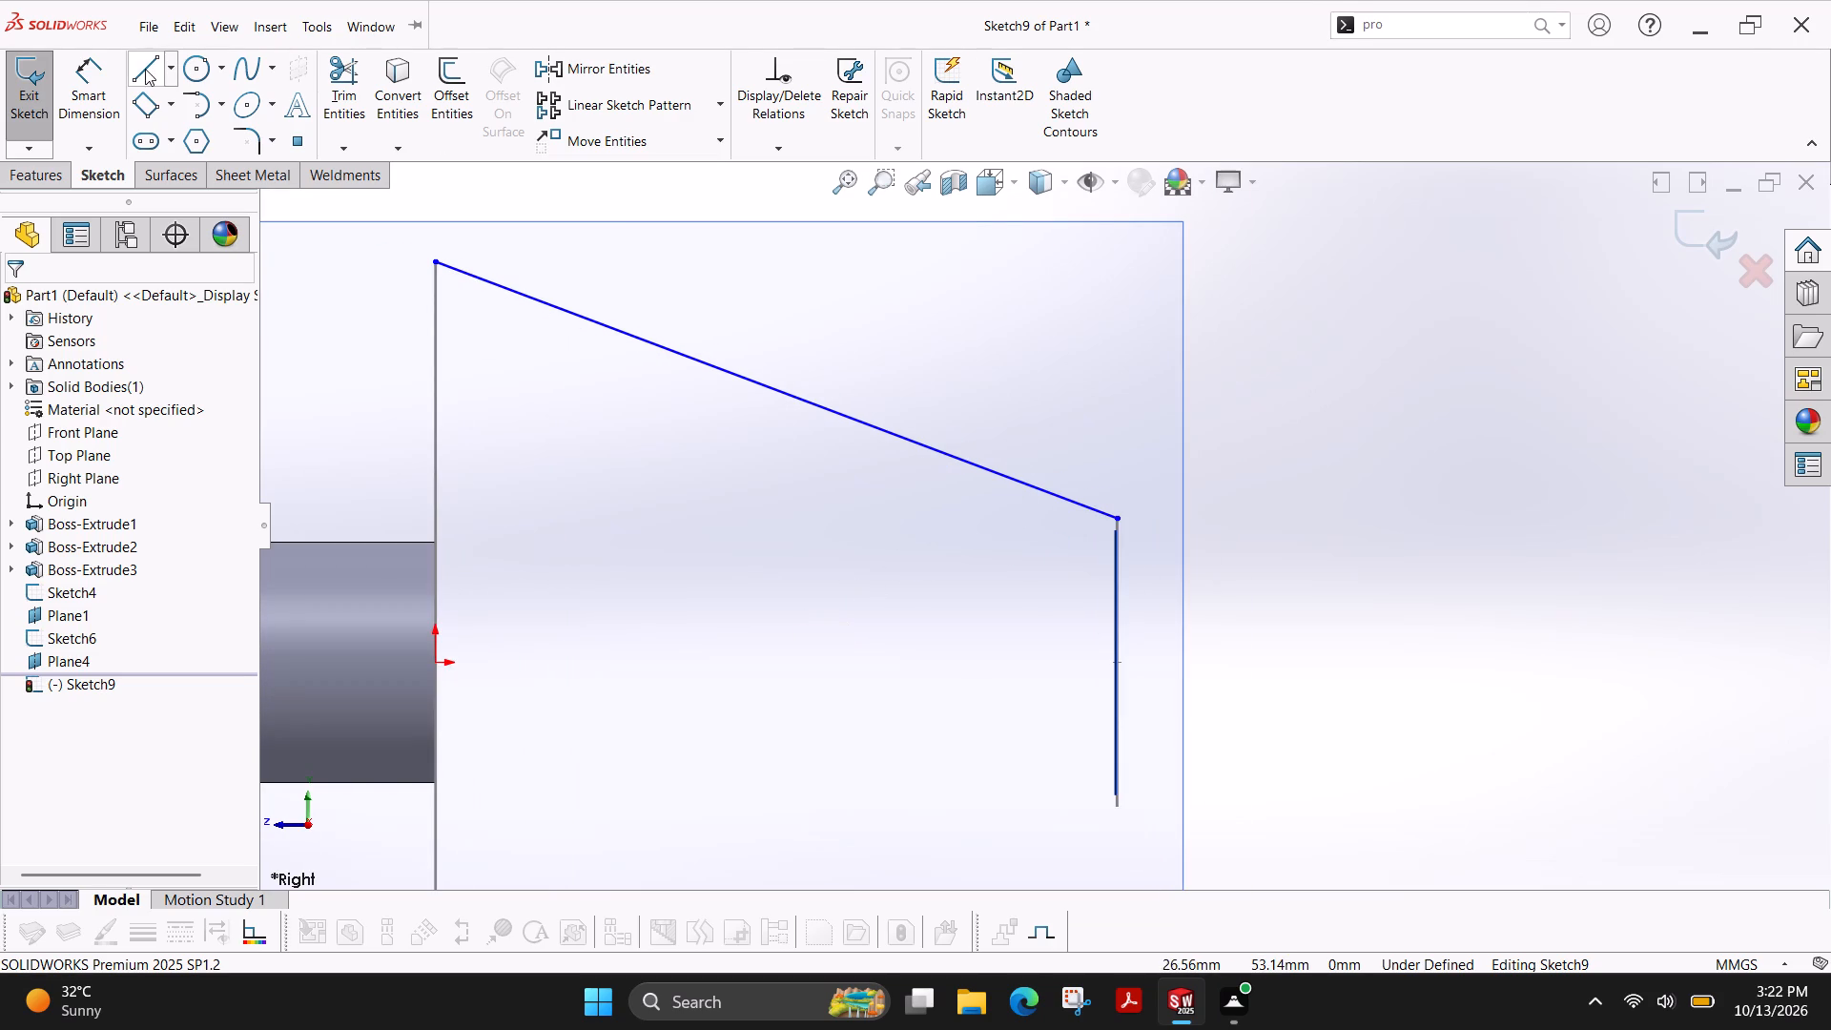
Sketch two vertical lines, about 57 mm and 62 mm long, crossing the slanted line in front of the small profile circle.
{"action": "left_click", "coordinate": [145, 69]}
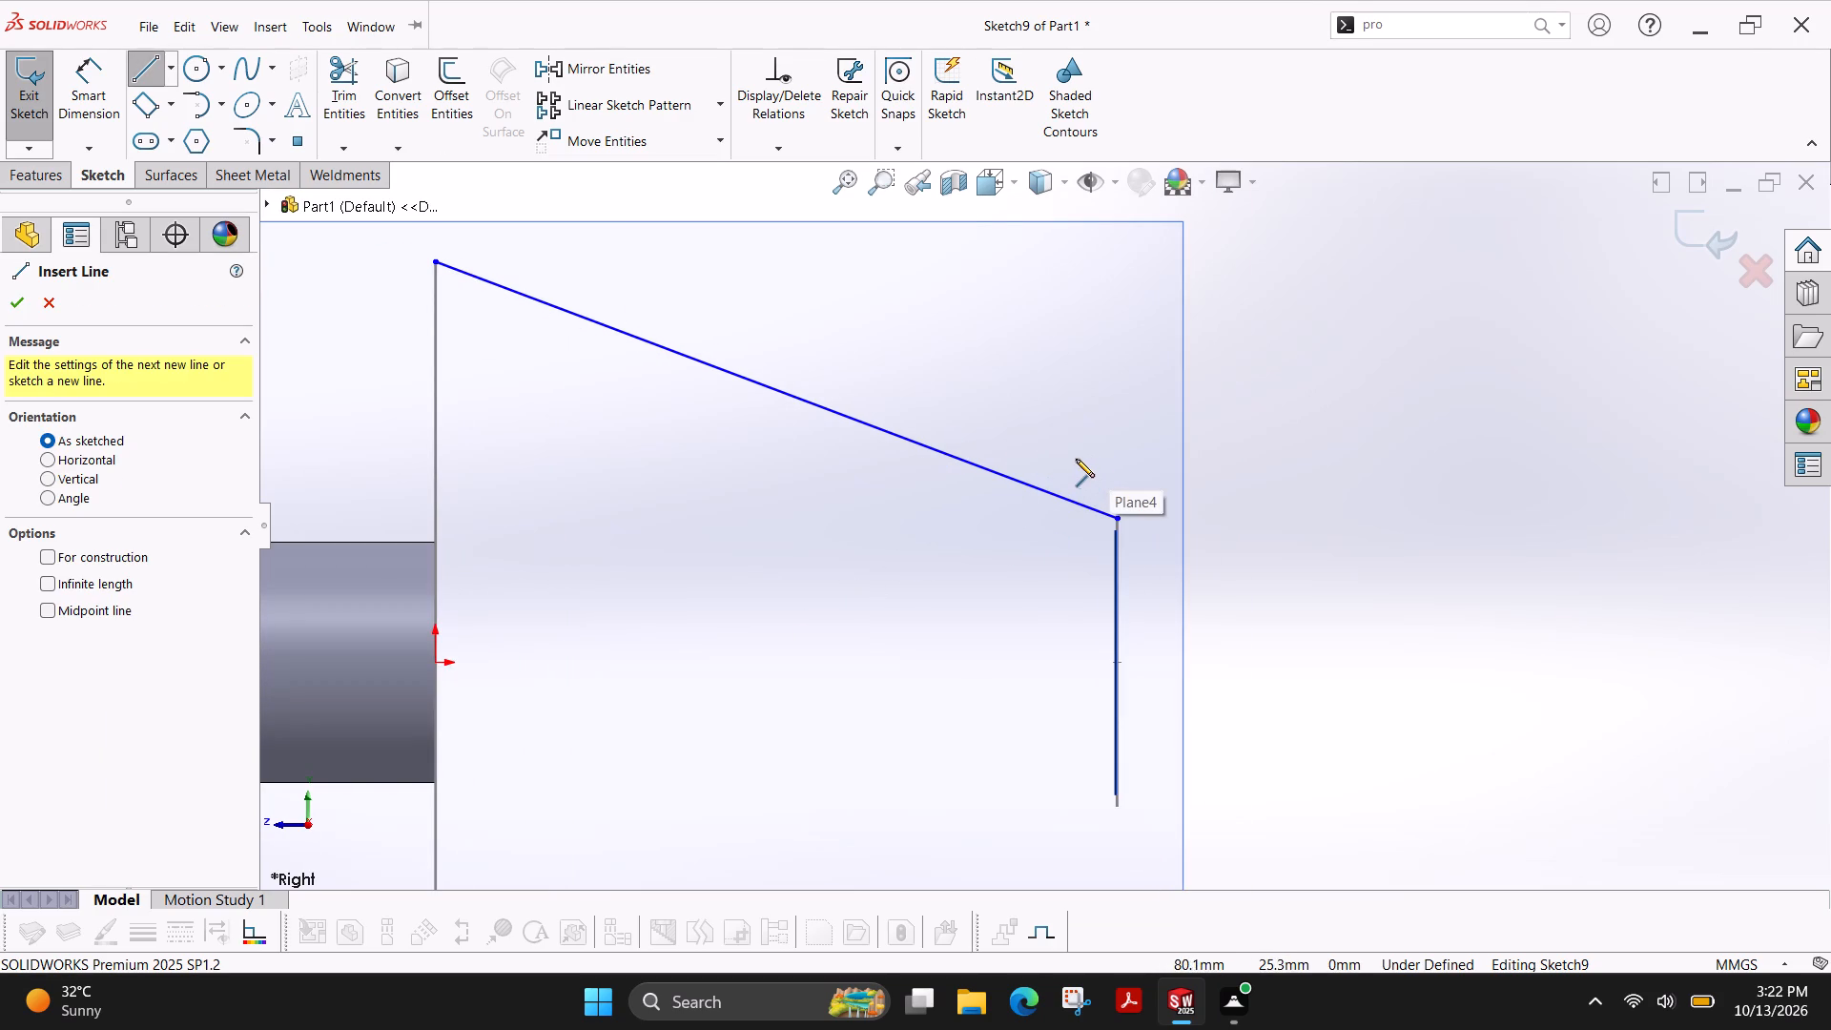
{"action": "left_click", "coordinate": [1076, 445]}
{"action": "scroll", "coordinate": [1072, 703], "scroll_direction": "up", "scroll_amount": 2}
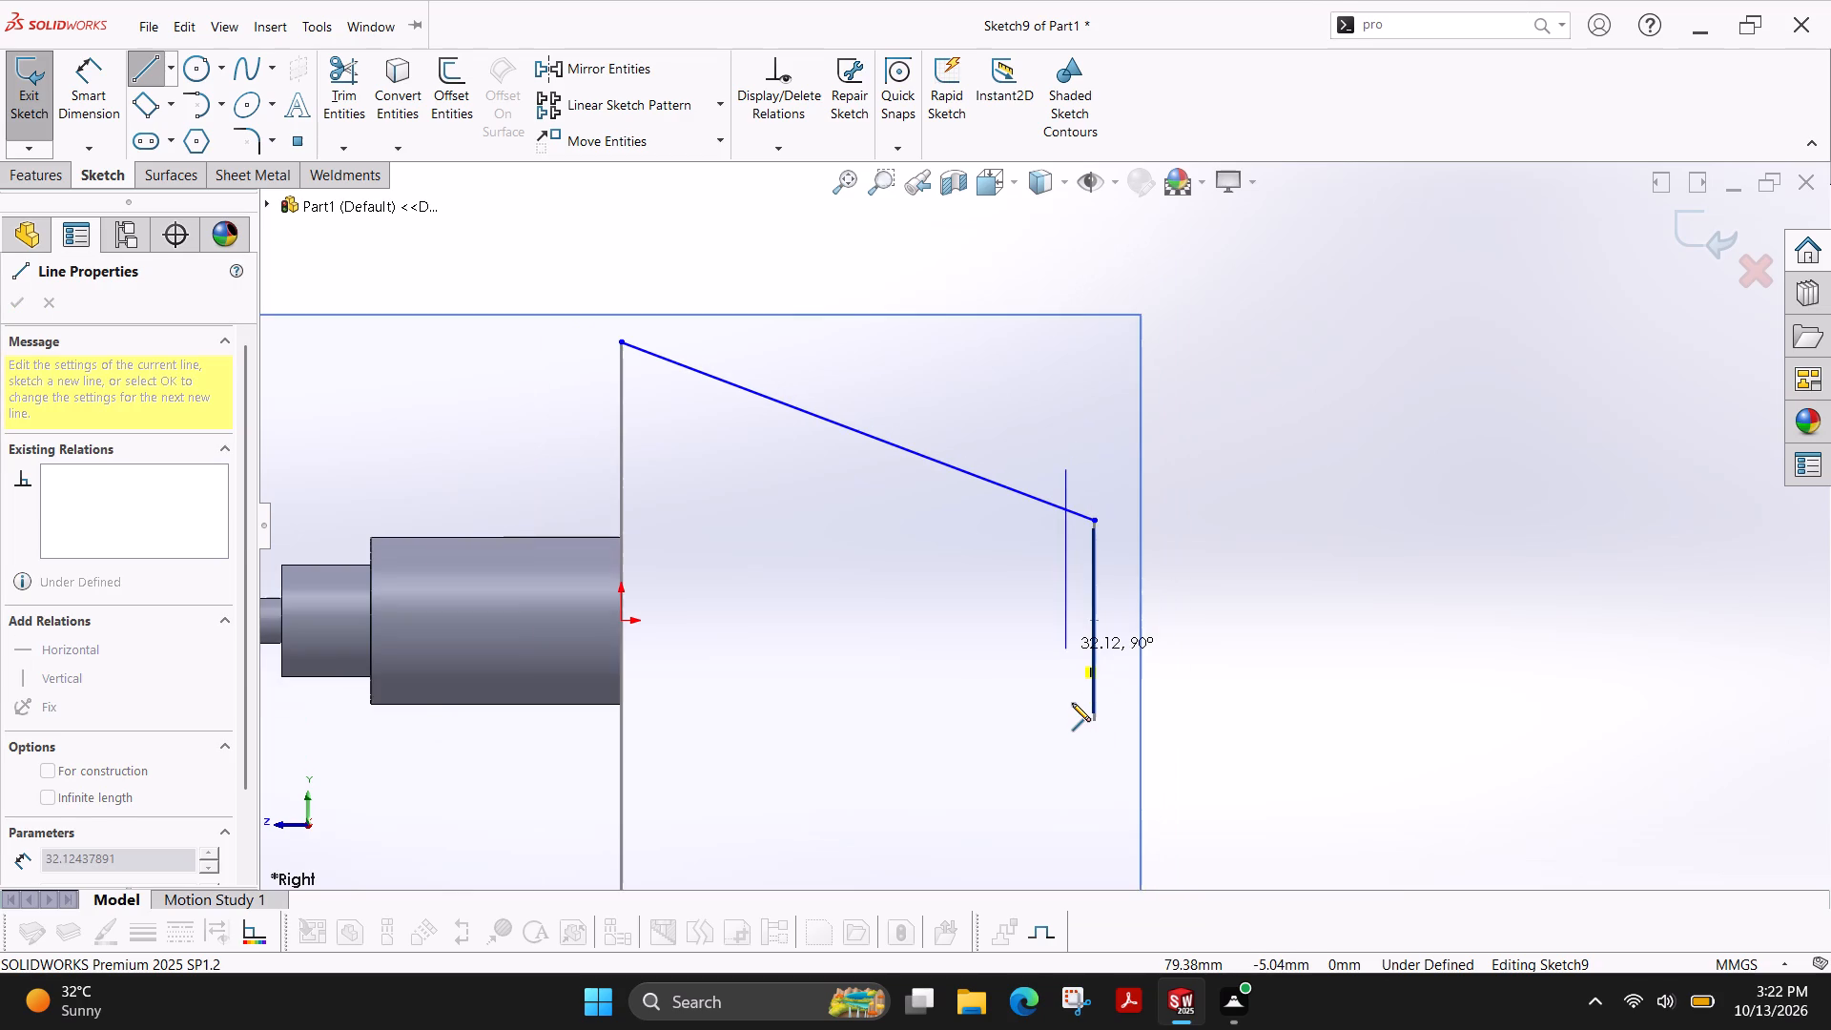
{"action": "scroll", "coordinate": [1072, 703], "scroll_direction": "up", "scroll_amount": 3}
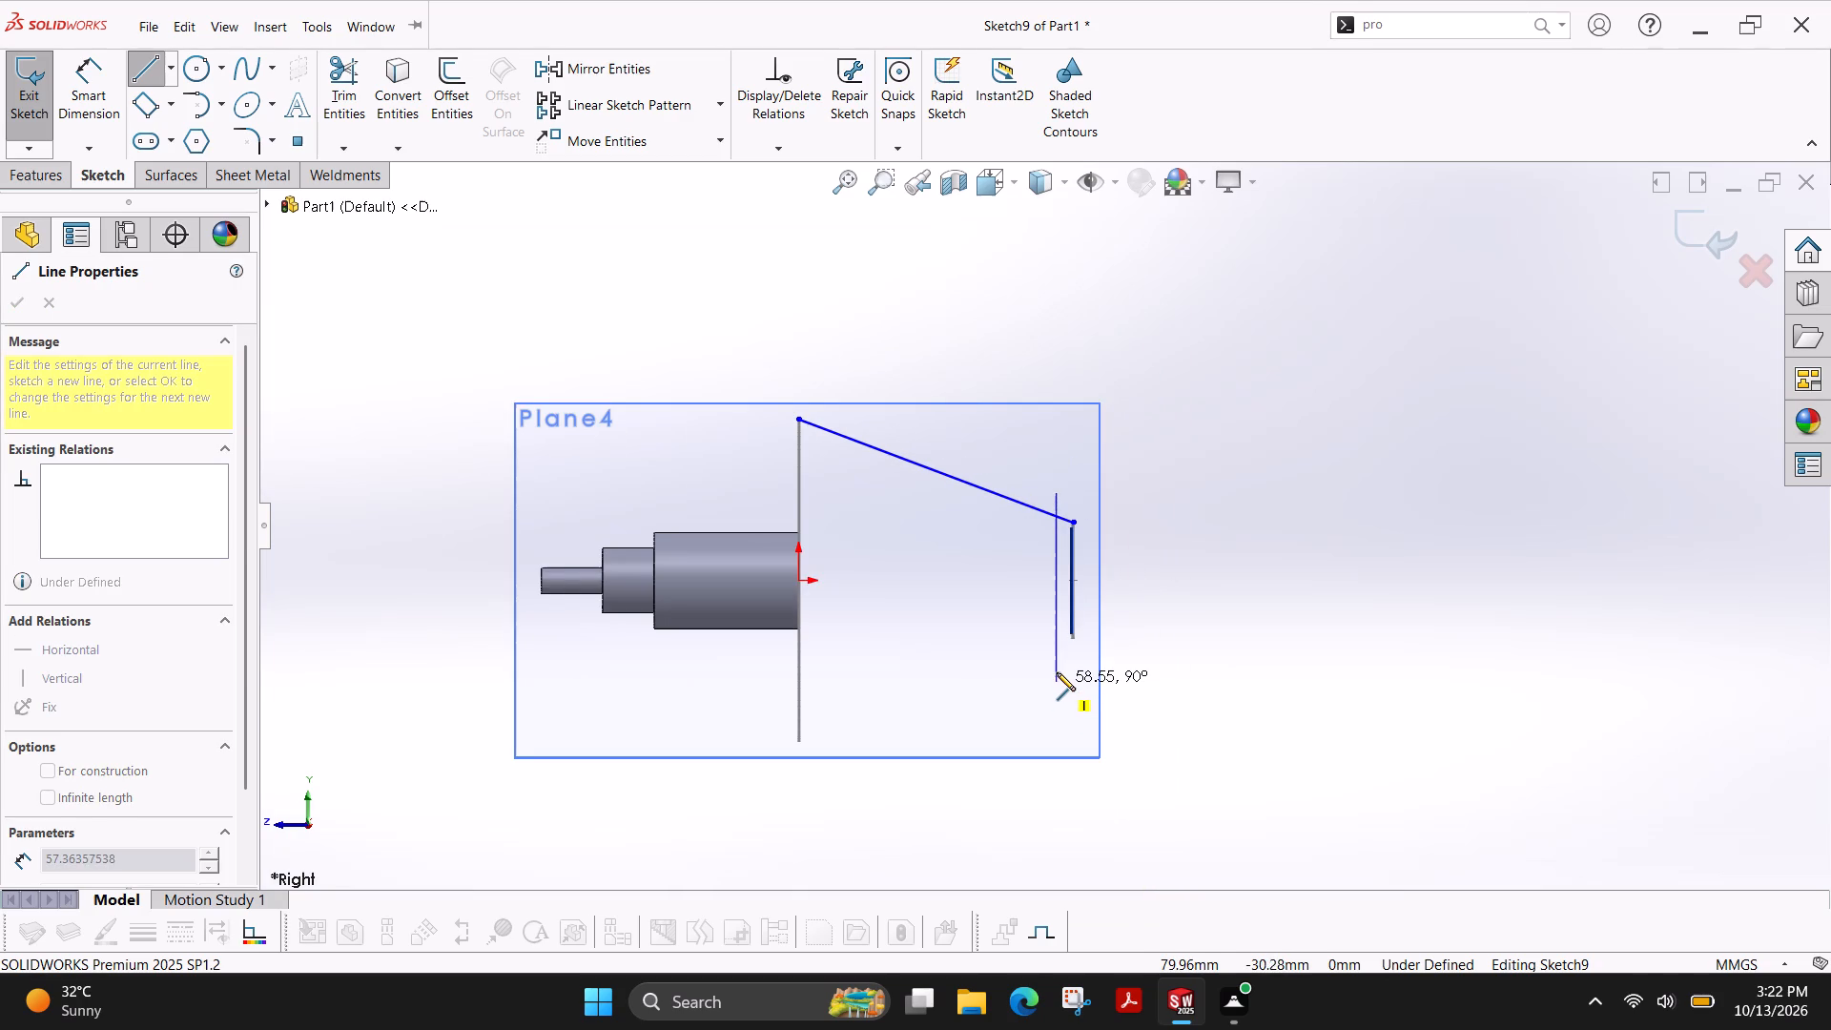
{"action": "left_click", "coordinate": [1057, 670]}
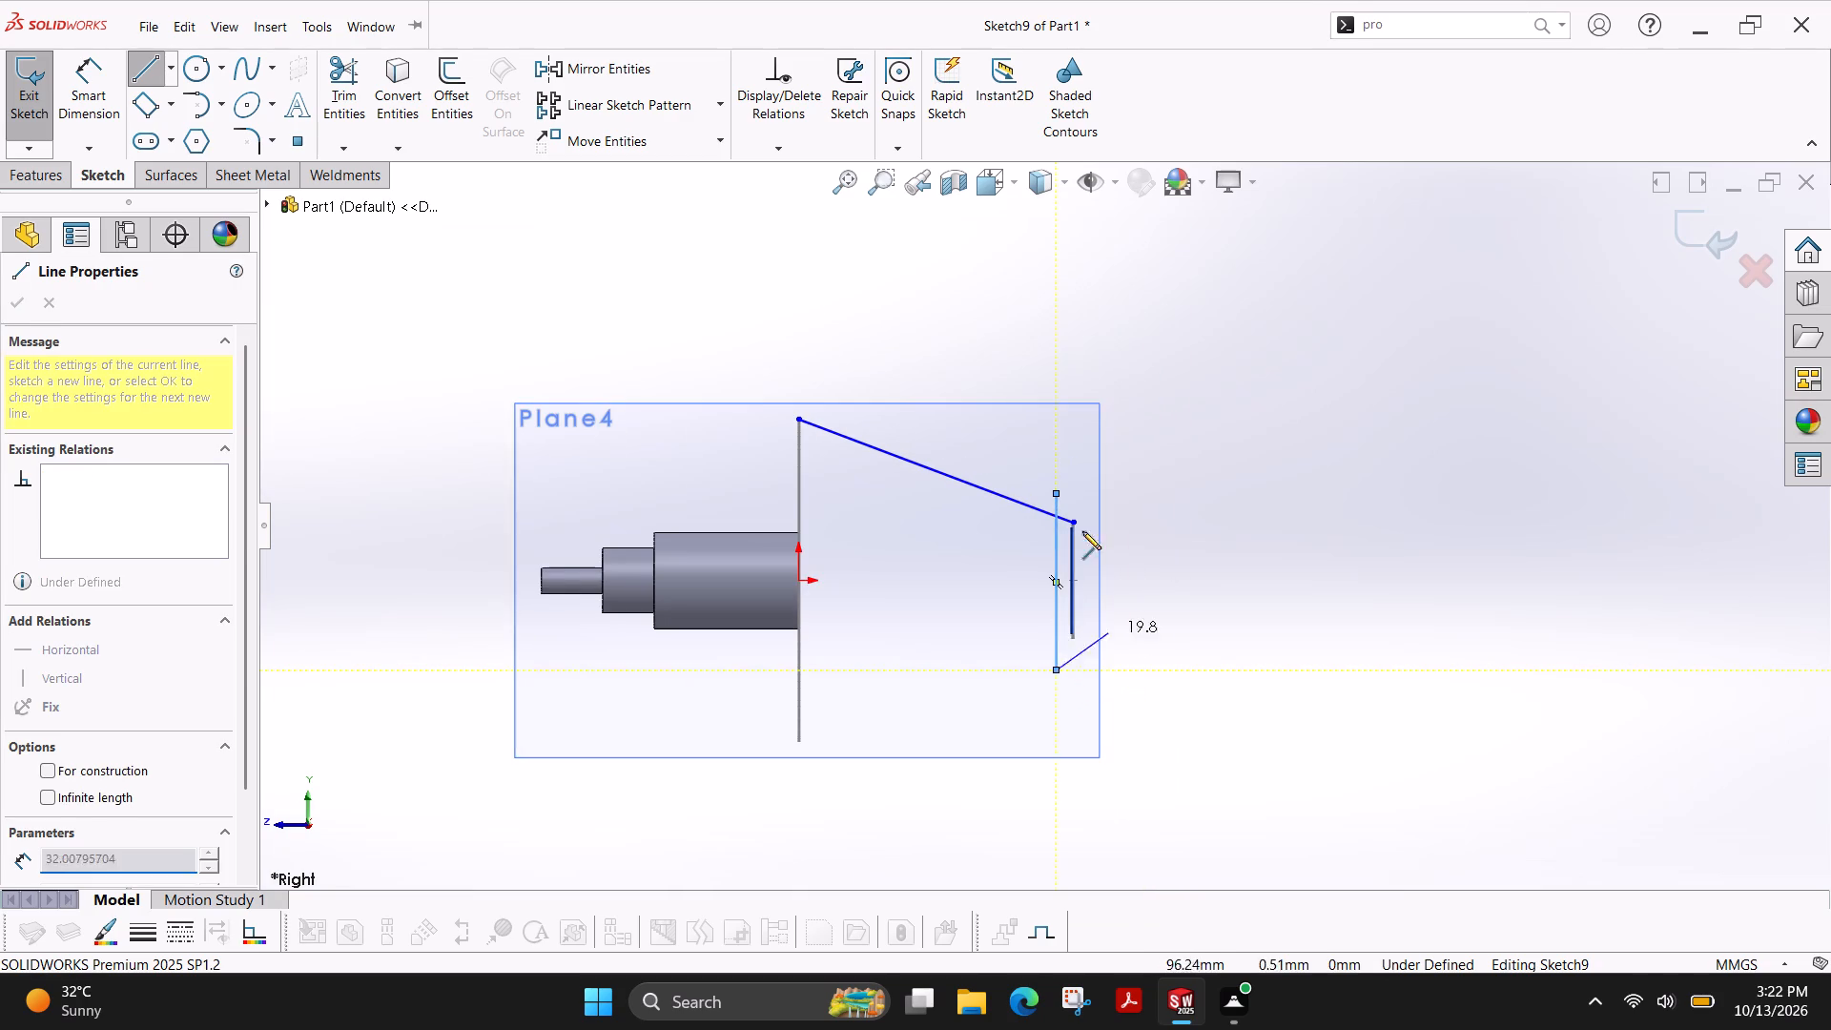
{"action": "key", "text": "Escape"}
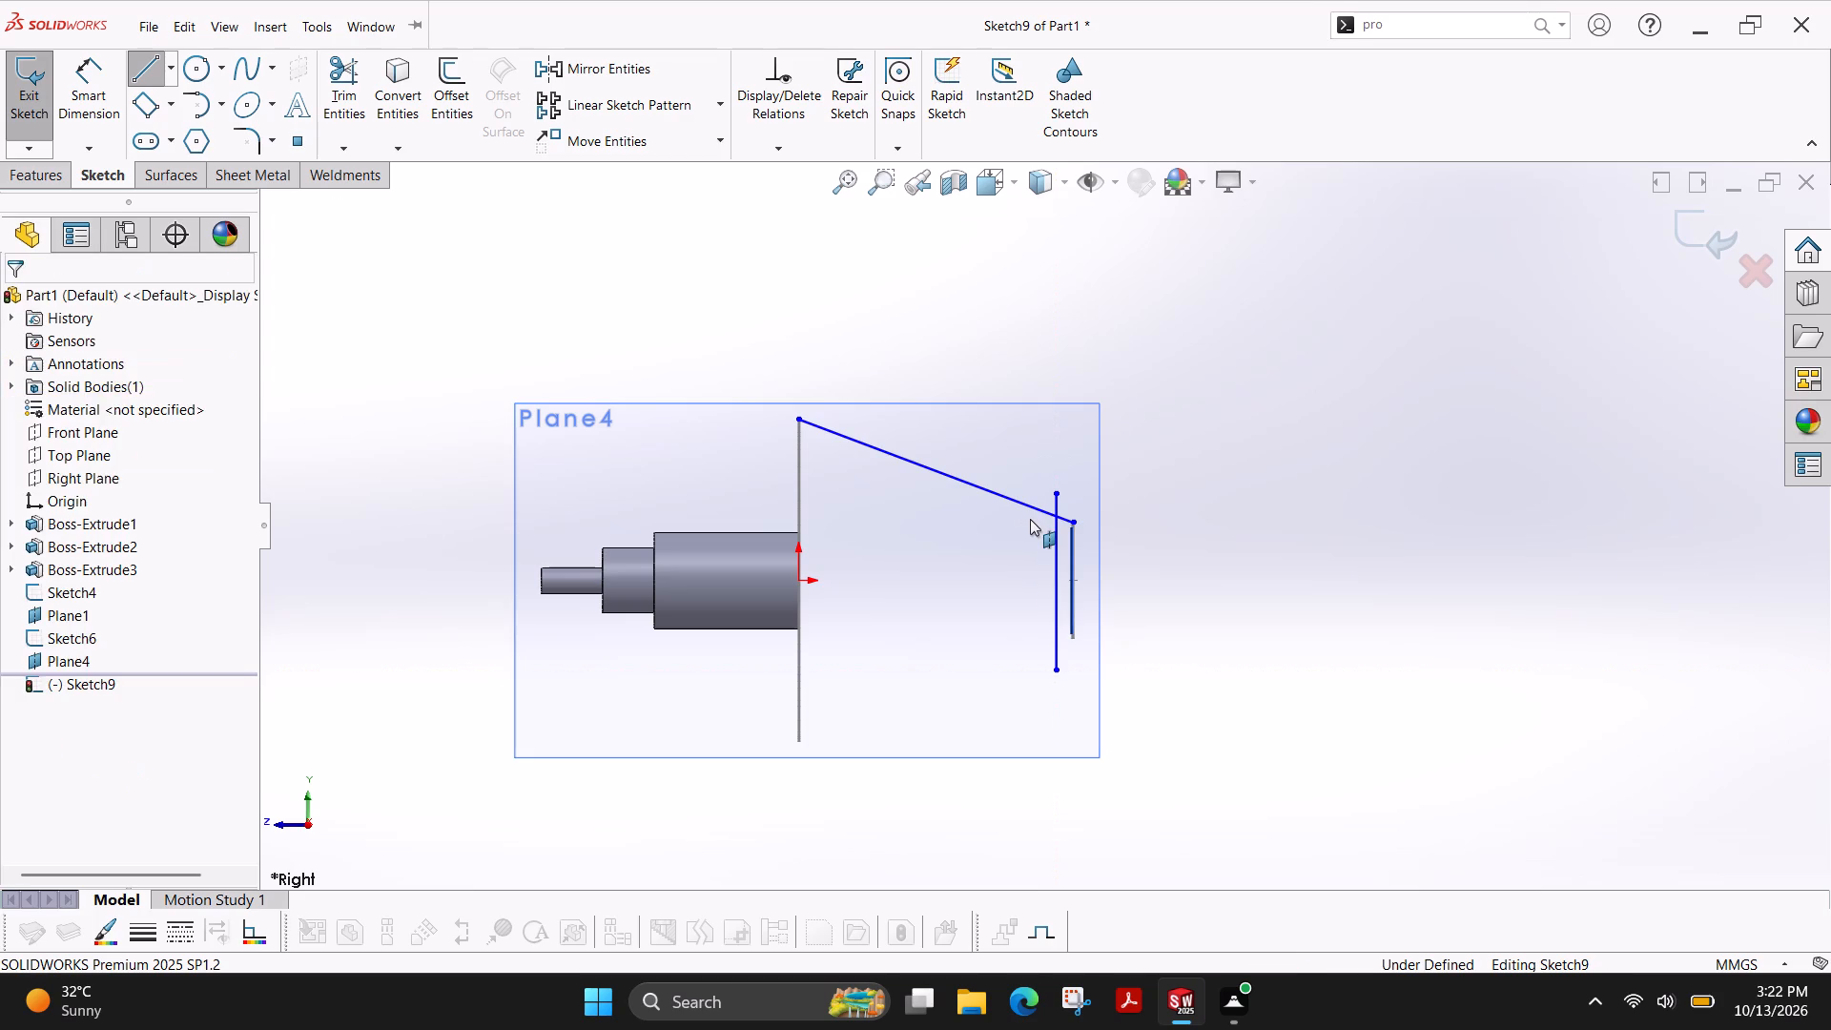
{"action": "key", "text": "l"}
{"action": "left_click", "coordinate": [1027, 488]}
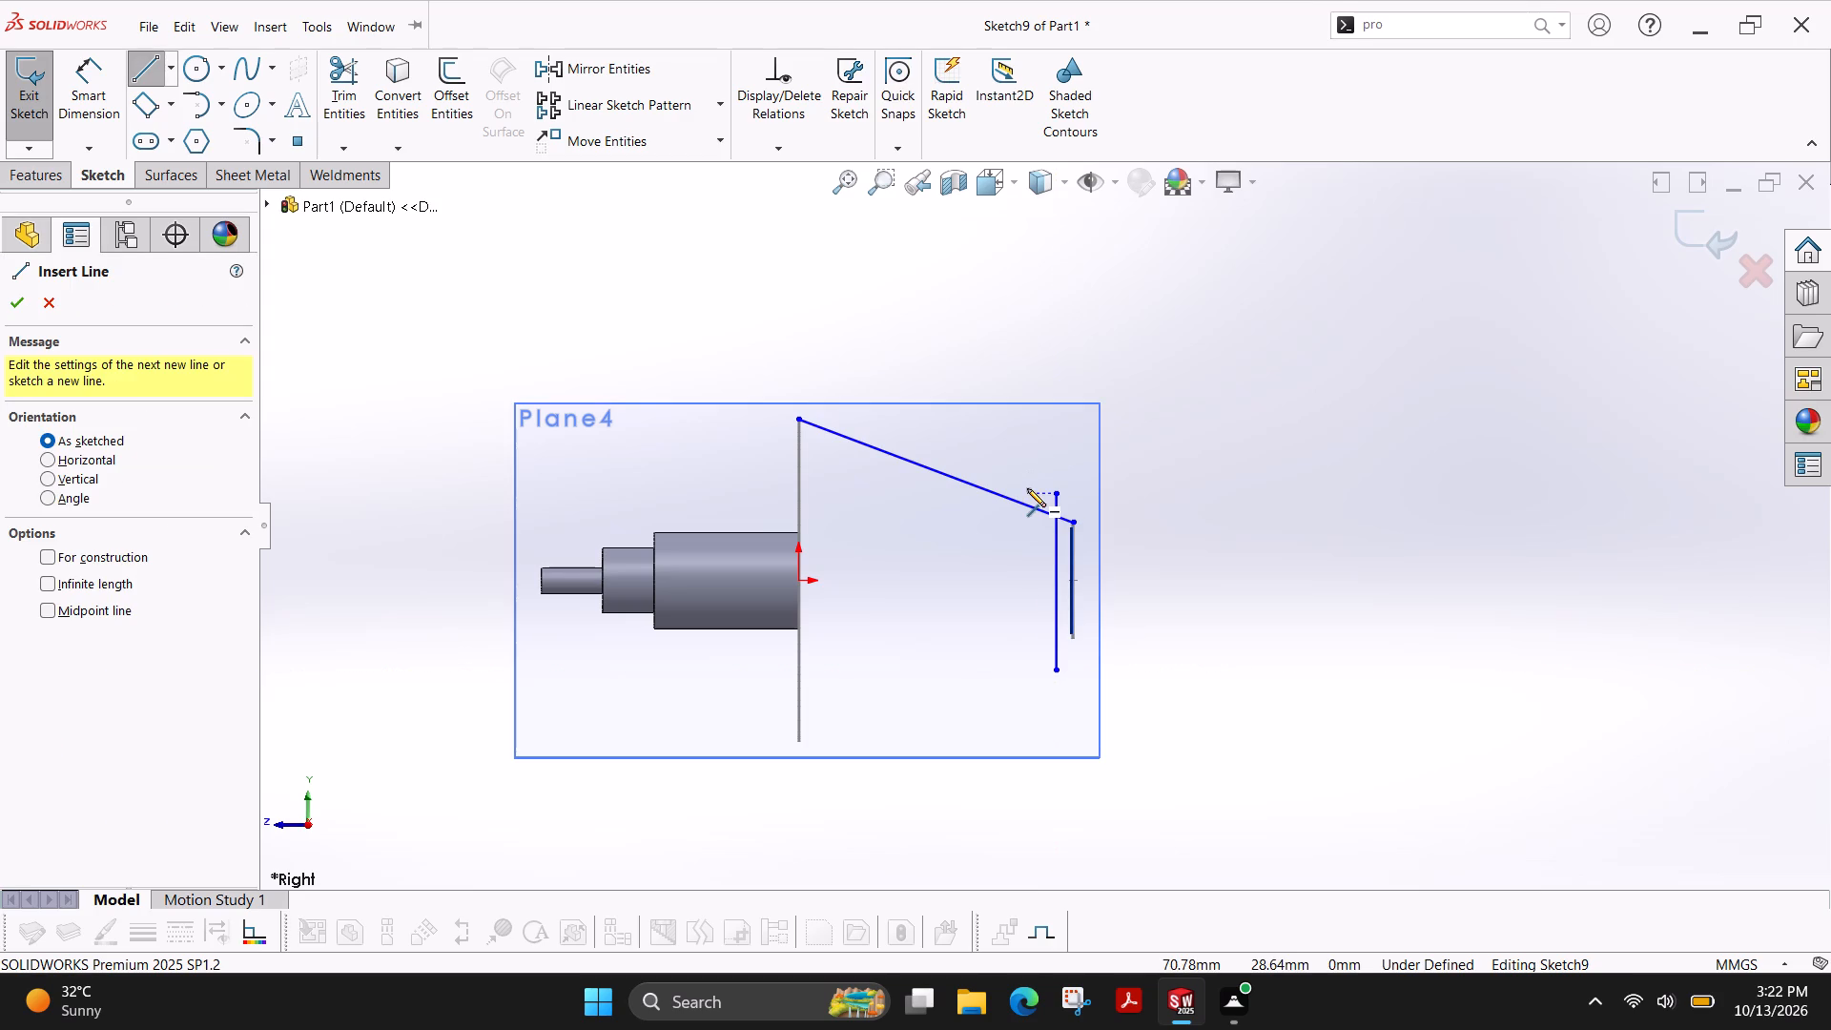
{"action": "left_click", "coordinate": [1026, 689]}
{"action": "key", "text": "Escape"}
Dimension the vertical line nearest the small profile circle at 10 mm from that circle.
{"action": "scroll", "coordinate": [1108, 584], "scroll_direction": "down", "scroll_amount": 3}
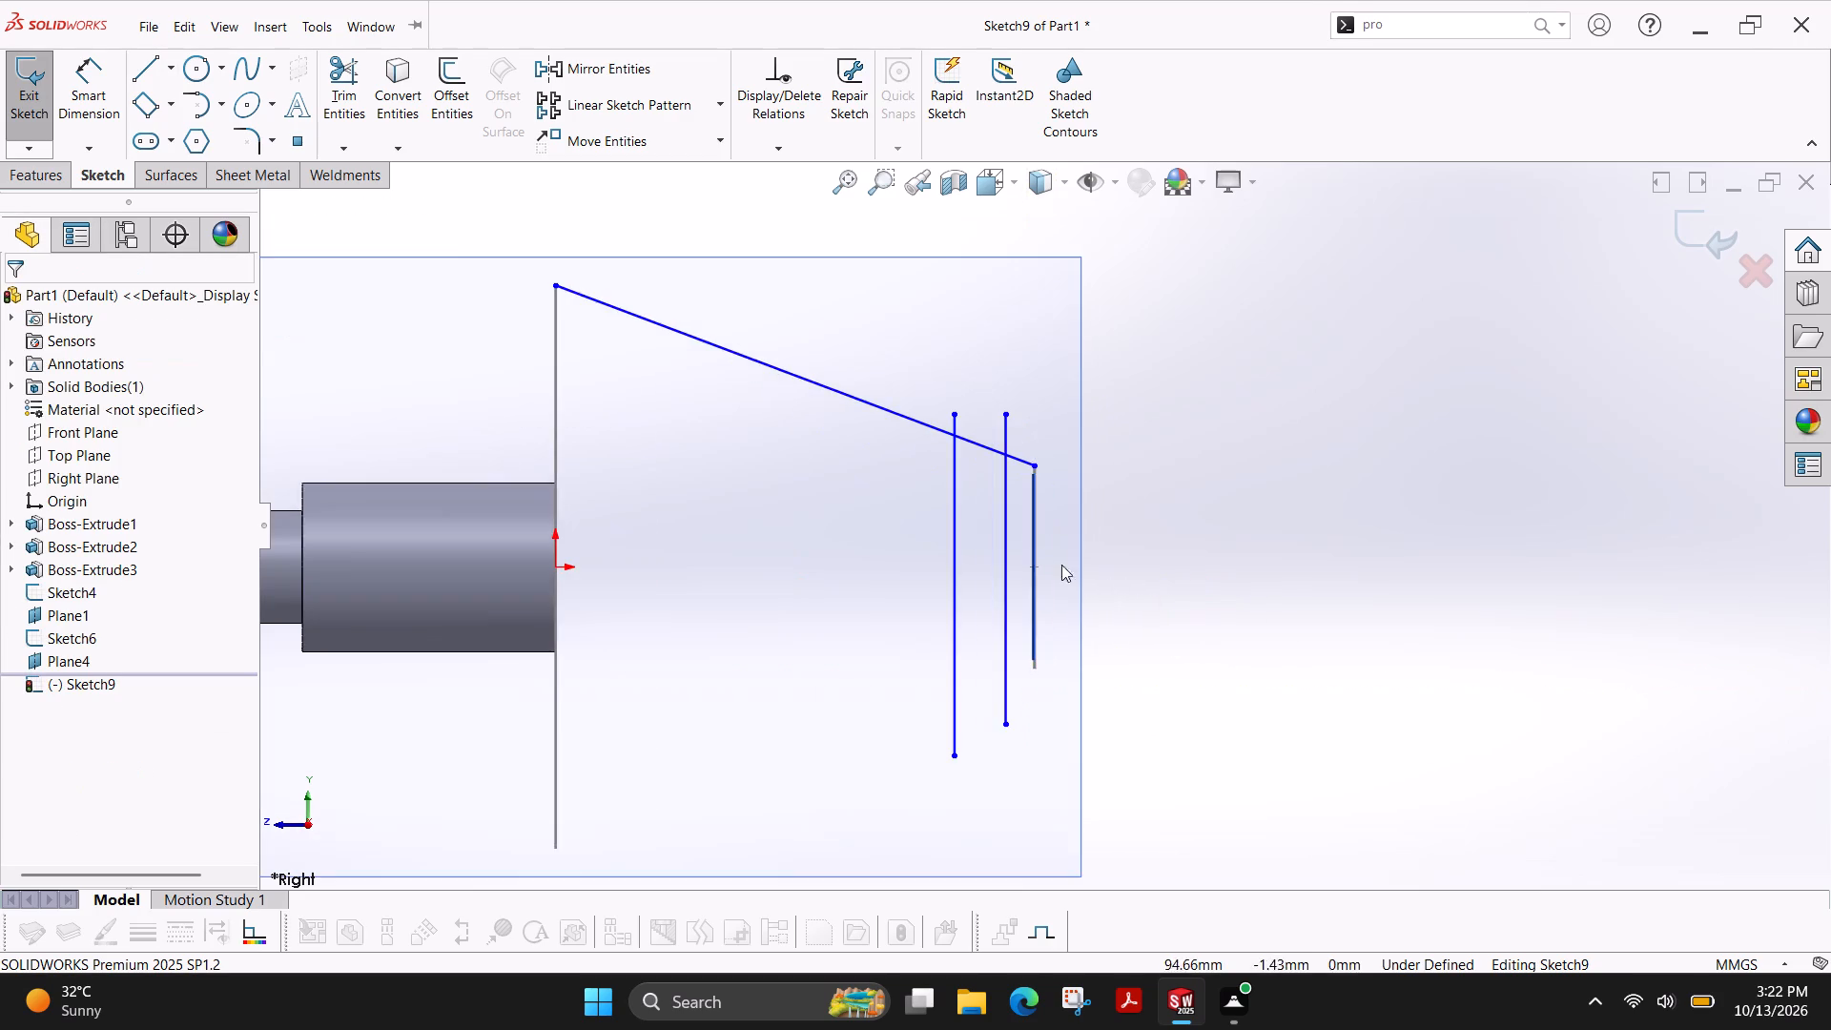
{"action": "scroll", "coordinate": [1021, 538], "scroll_direction": "down", "scroll_amount": 5}
{"action": "scroll", "coordinate": [1024, 526], "scroll_direction": "up", "scroll_amount": 1}
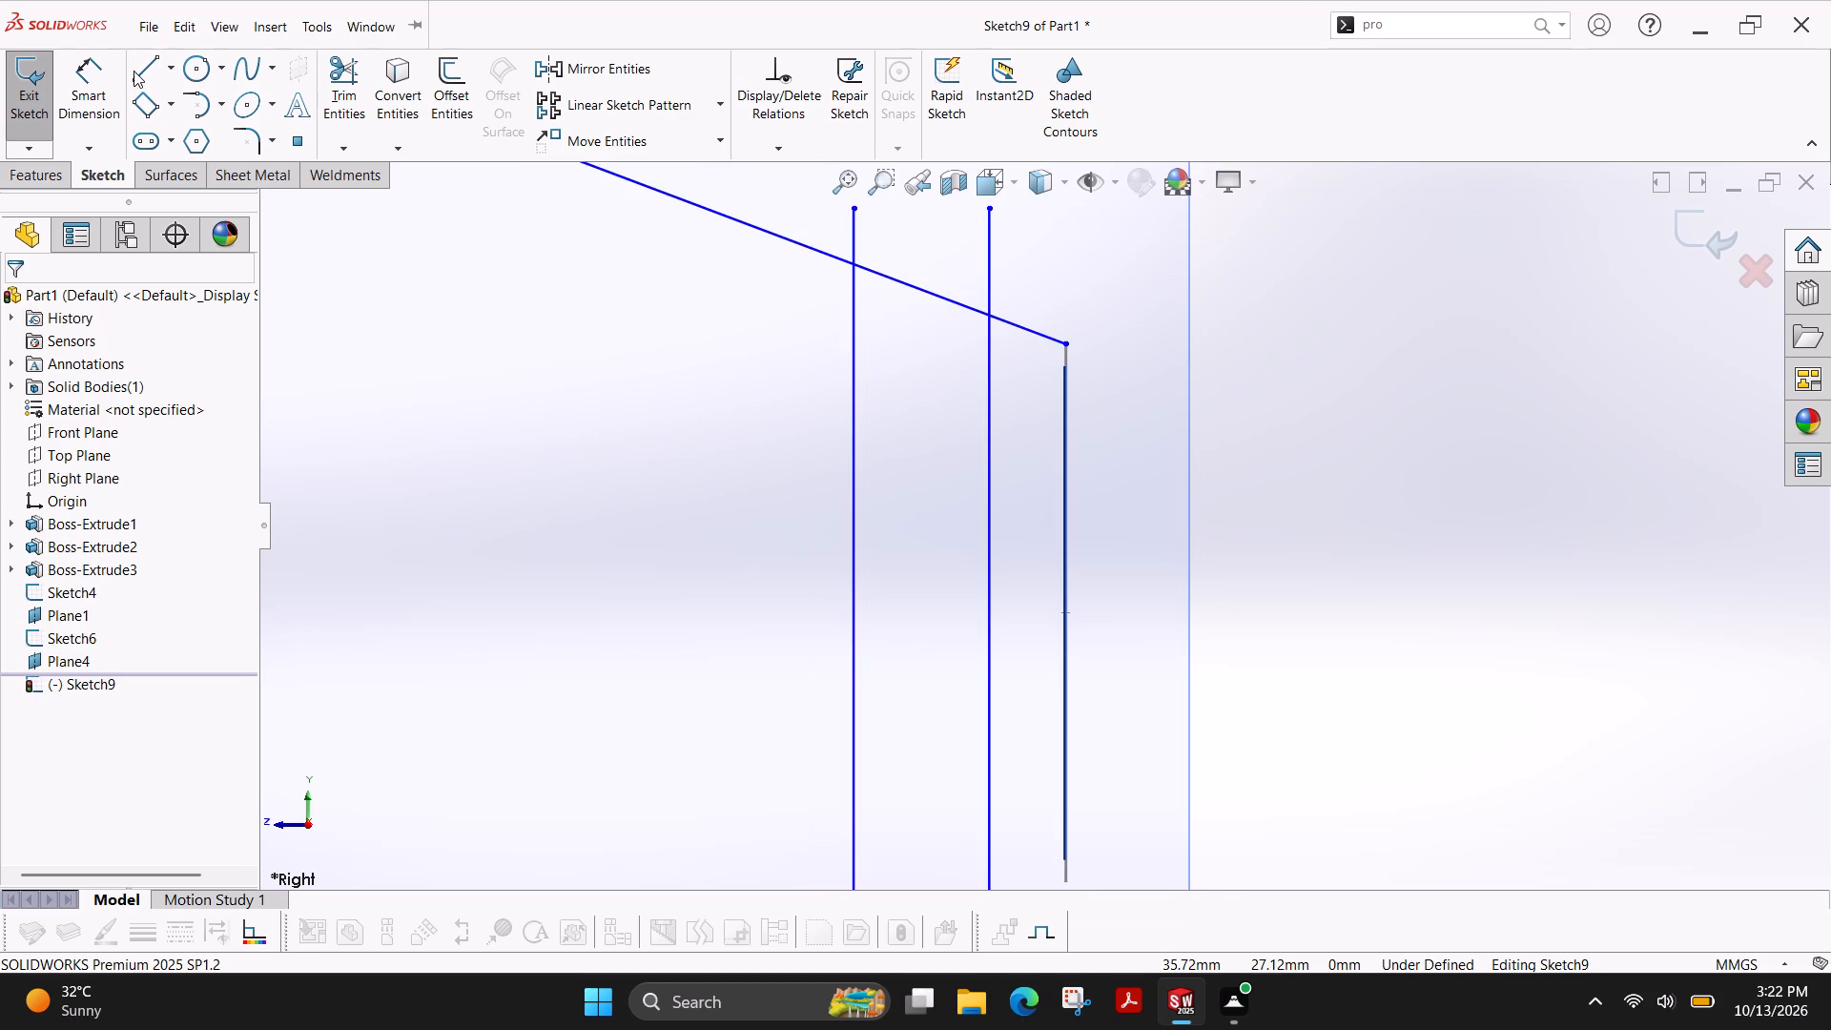
{"action": "left_click", "coordinate": [109, 84]}
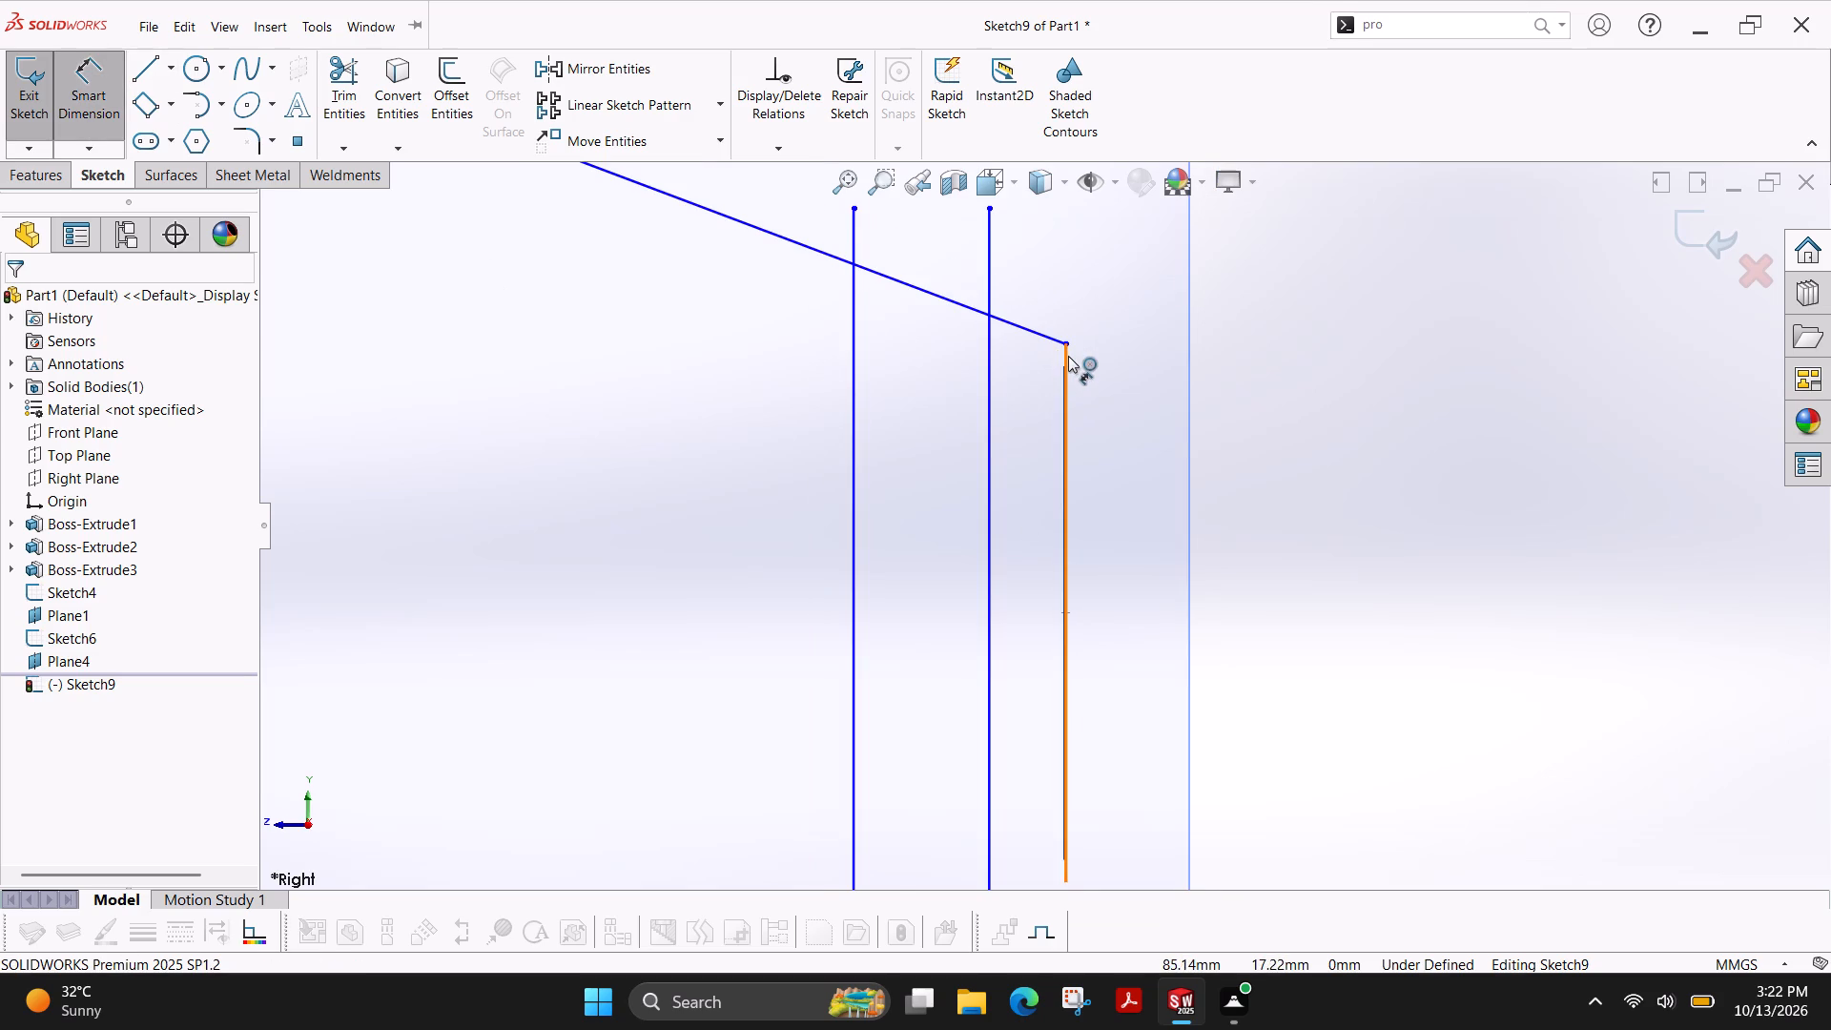
{"action": "scroll", "coordinate": [1068, 356], "scroll_direction": "down", "scroll_amount": 4}
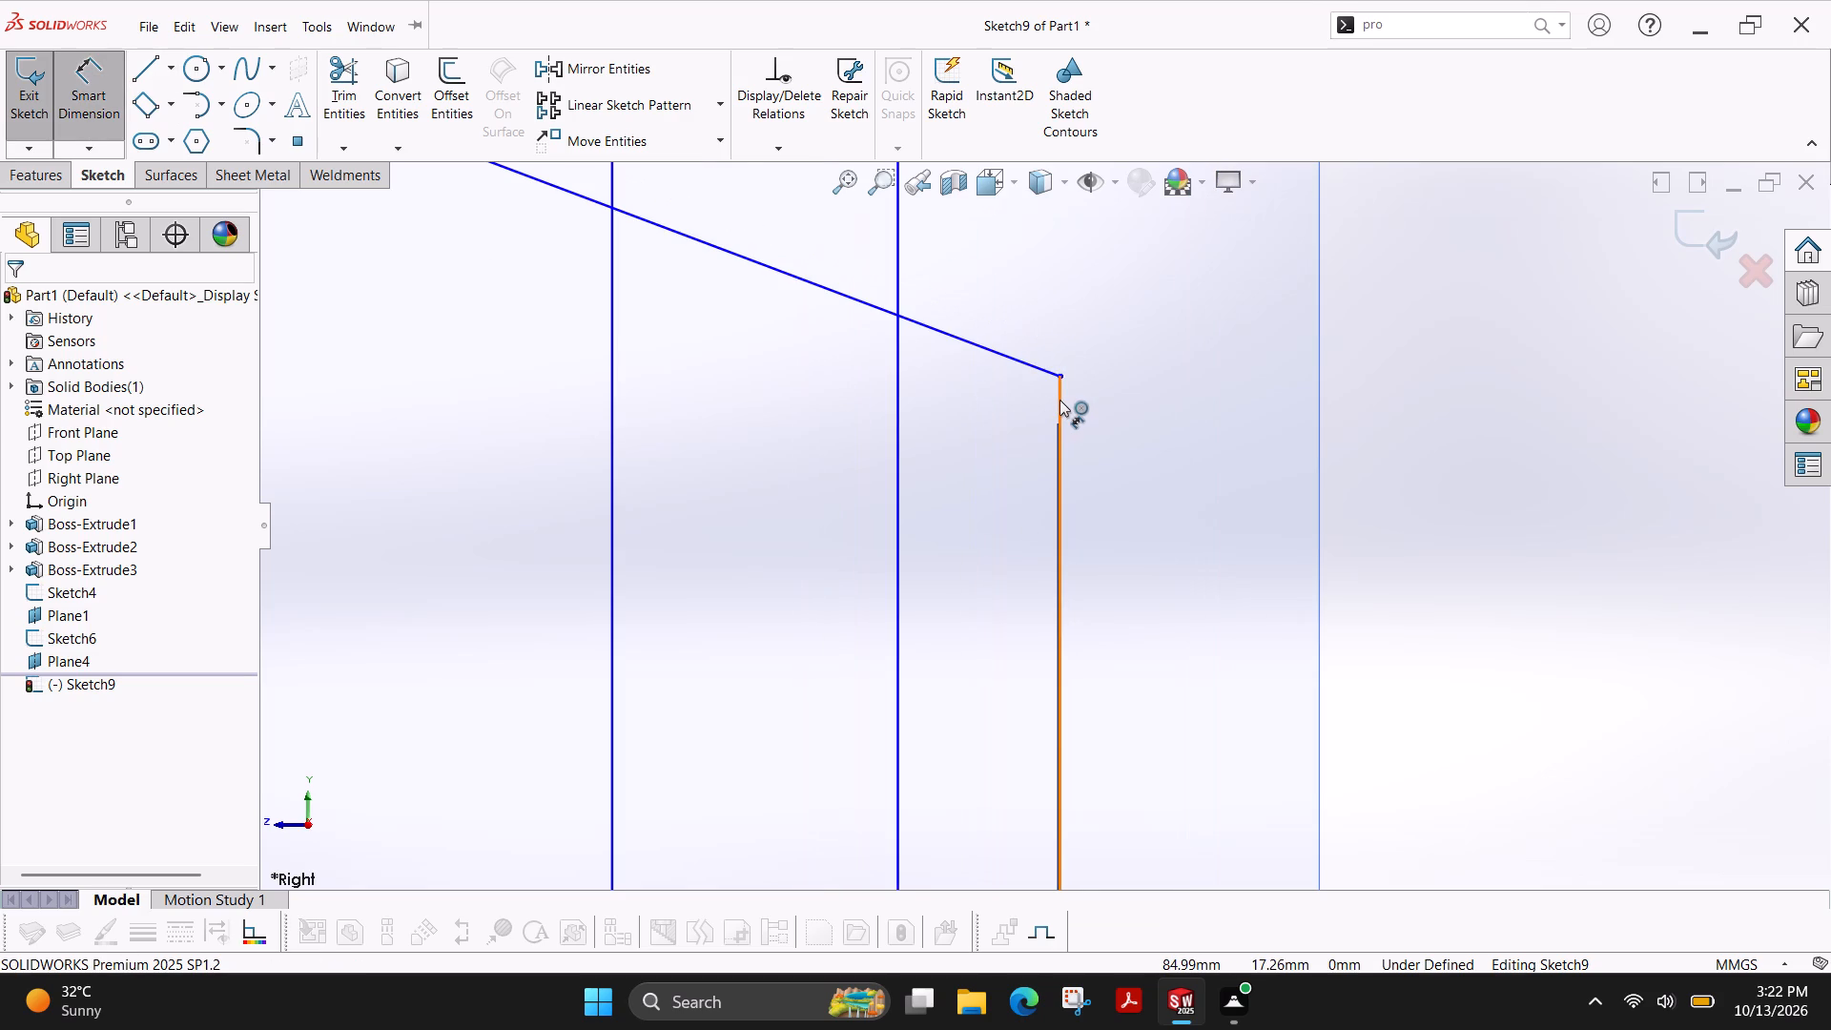
{"action": "left_click", "coordinate": [1060, 400]}
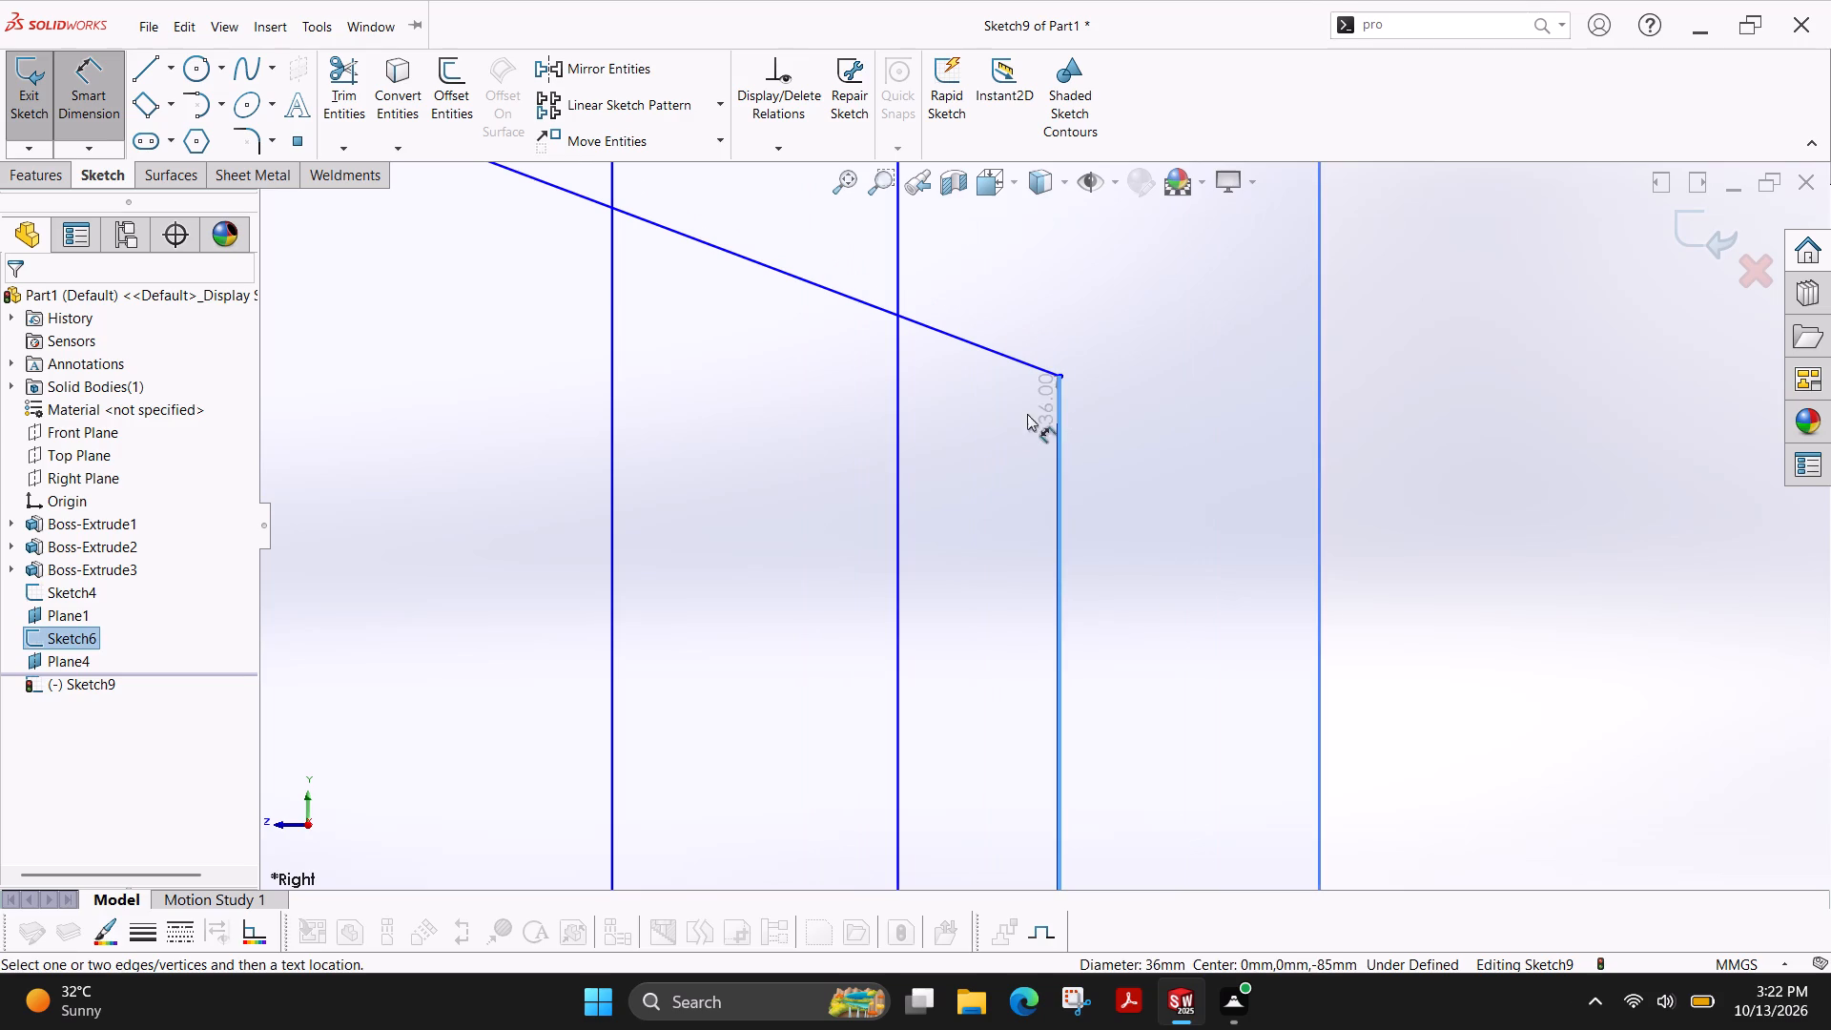
{"action": "left_click", "coordinate": [895, 404]}
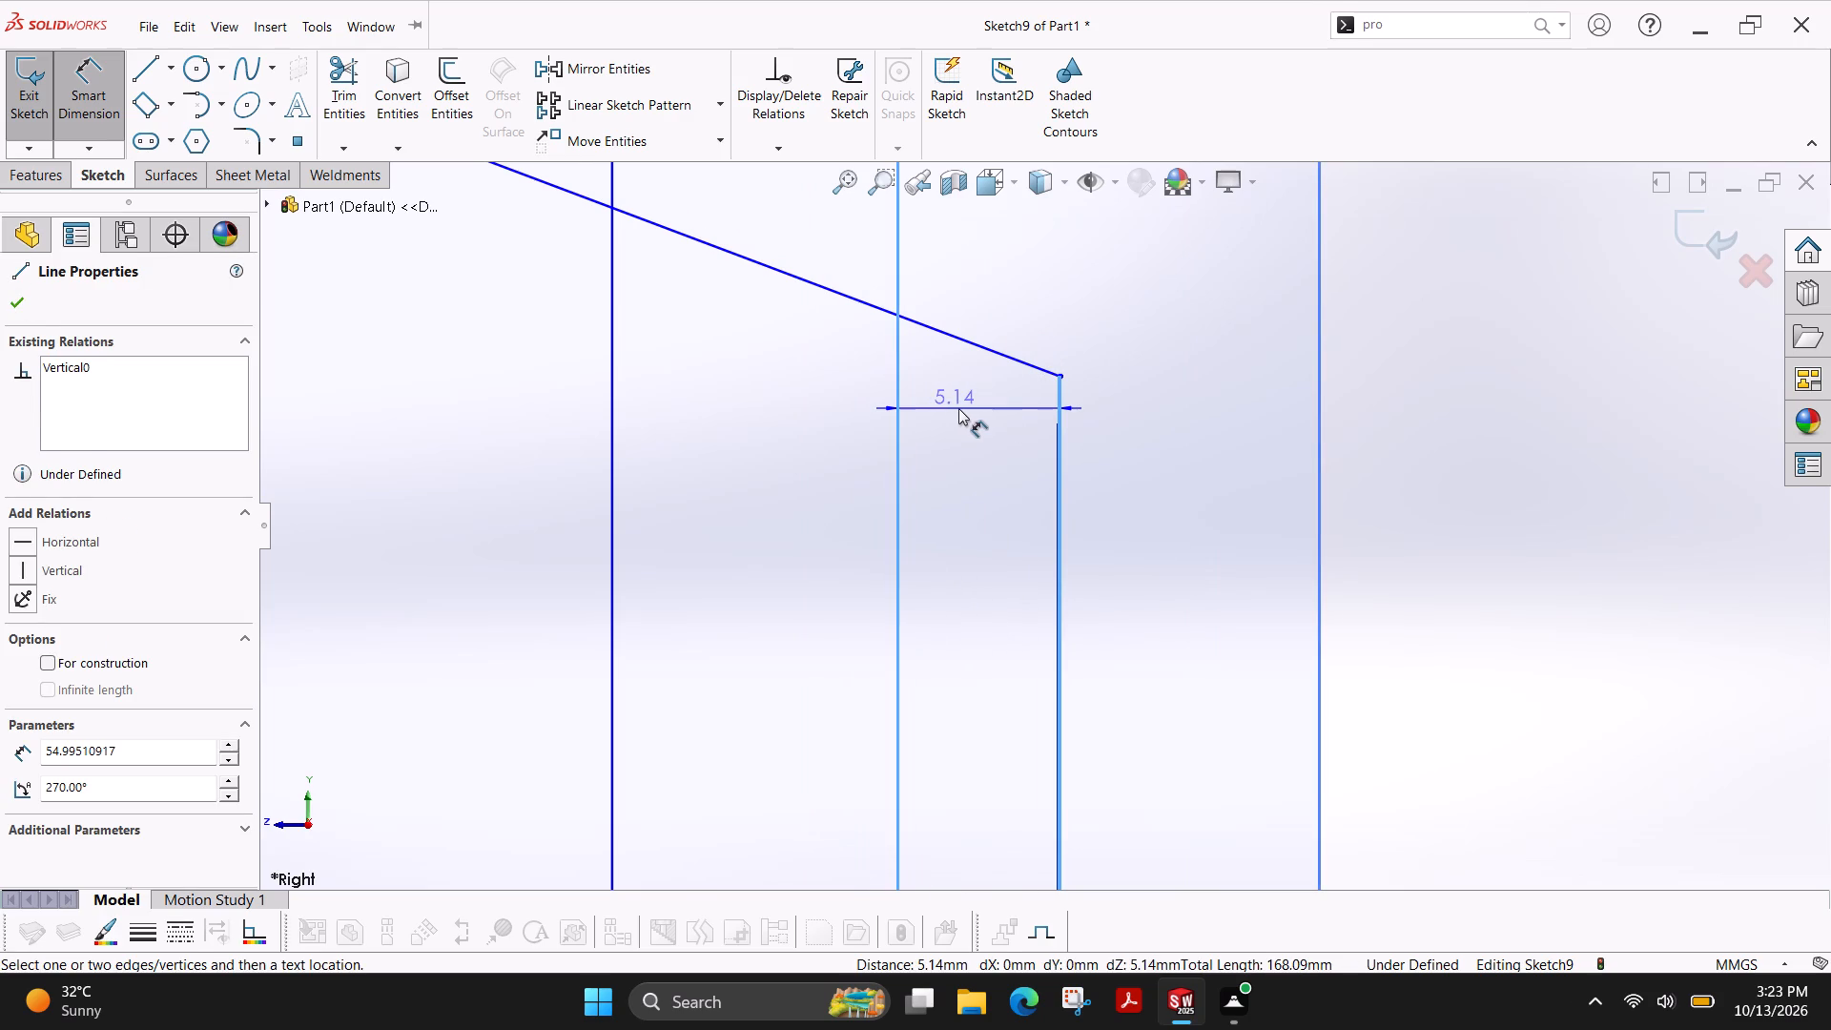
{"action": "left_click", "coordinate": [958, 408]}
{"action": "type", "text": "10"}
{"action": "key", "text": "Return"}
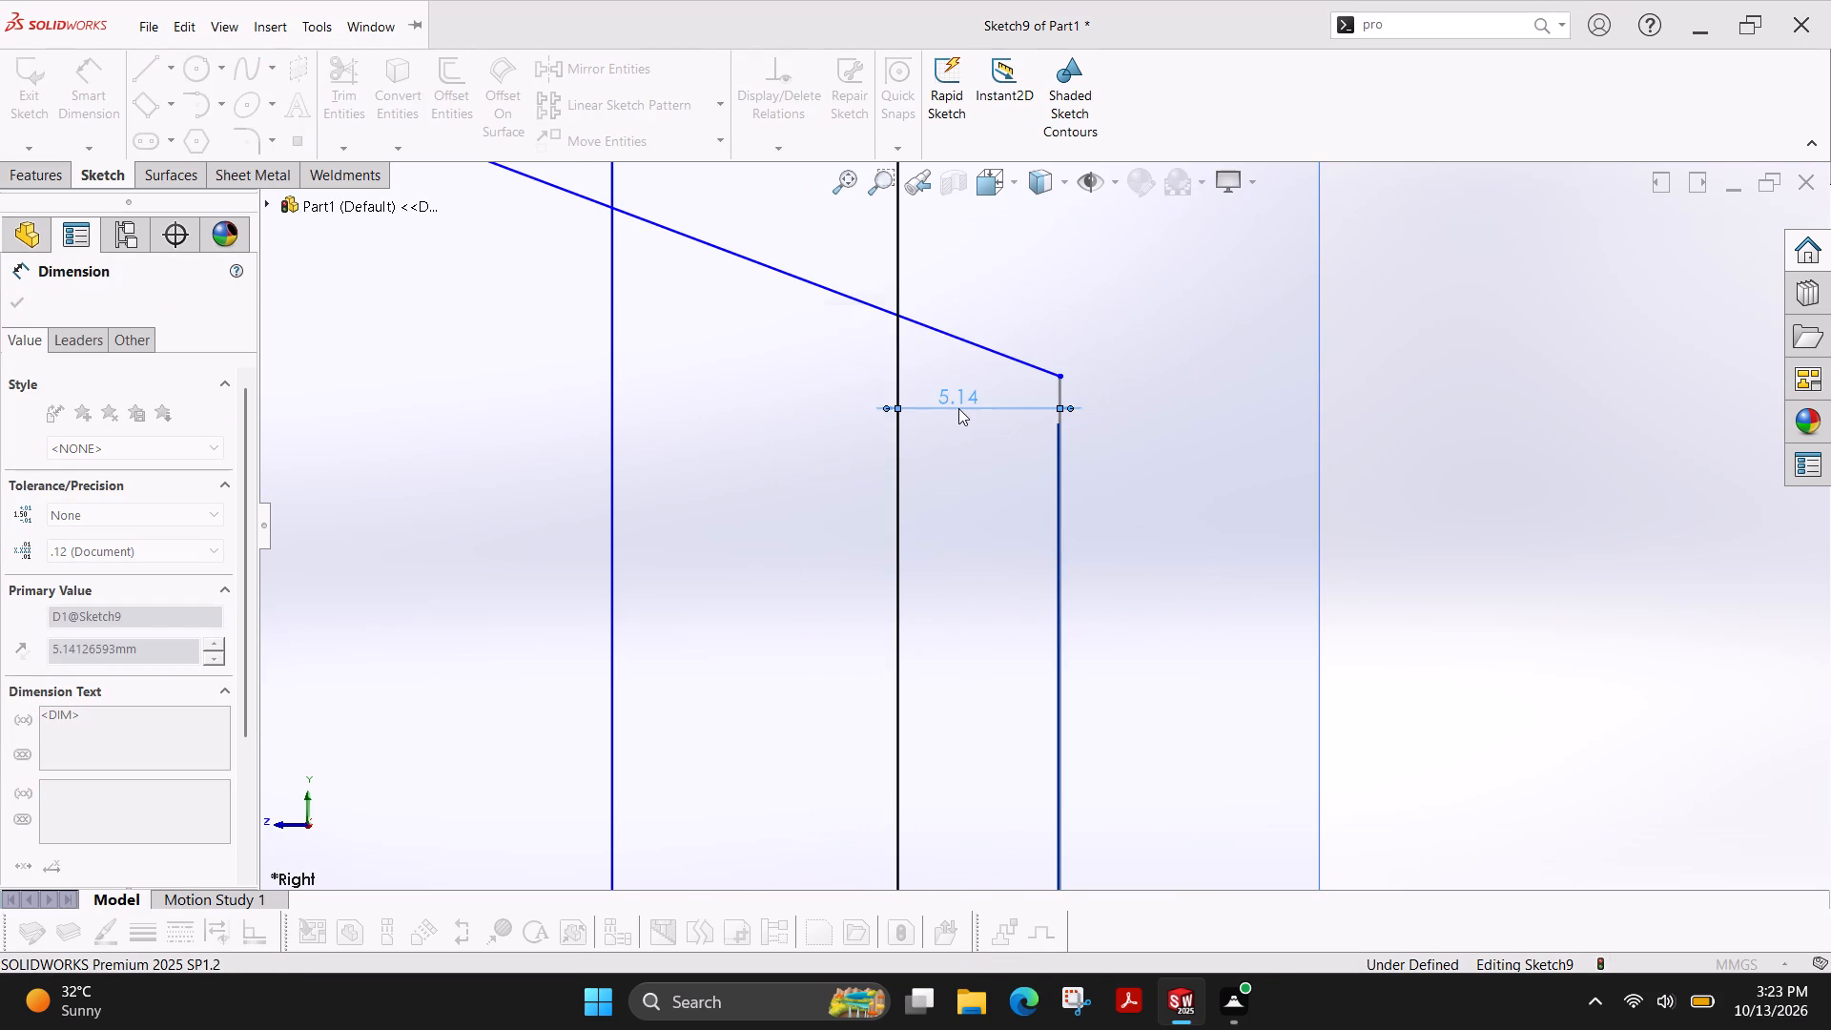
Set the spacing between the two vertical lines to 5 mm and move the 10 mm dimension lower, clear of the slanted line.
{"action": "scroll", "coordinate": [805, 462], "scroll_direction": "up", "scroll_amount": 2}
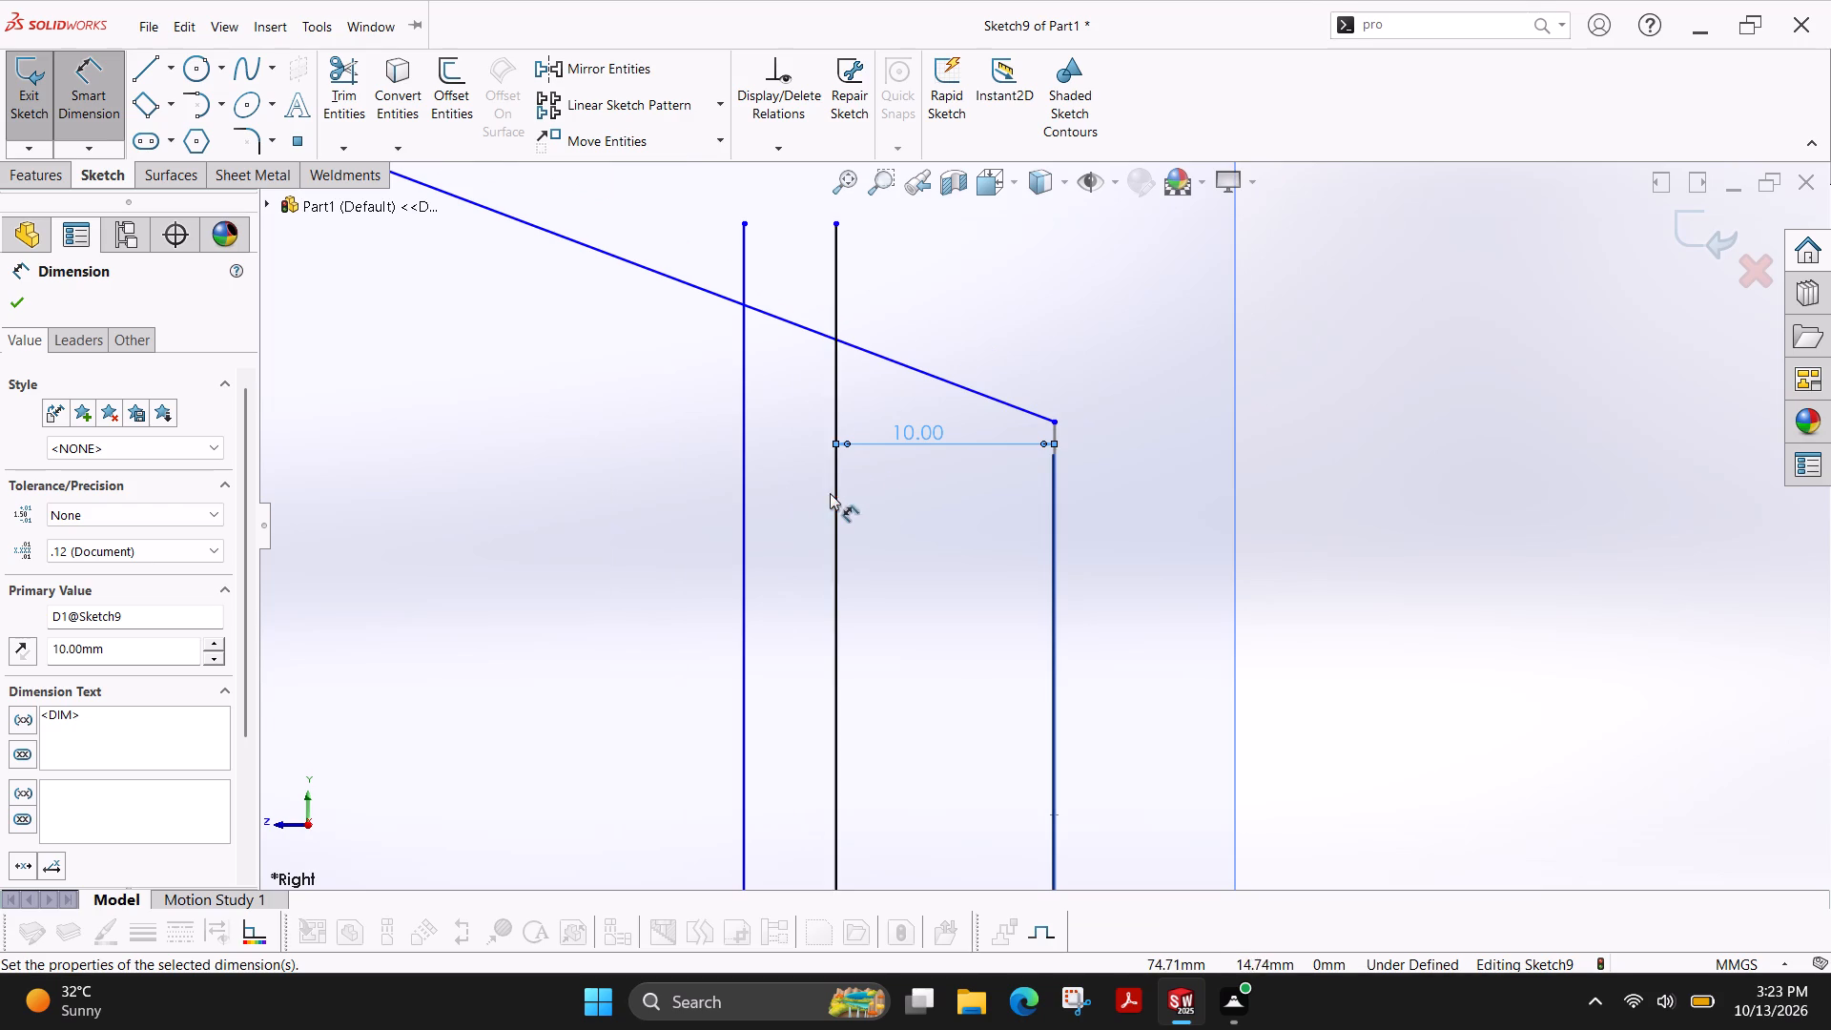
{"action": "left_click", "coordinate": [834, 496]}
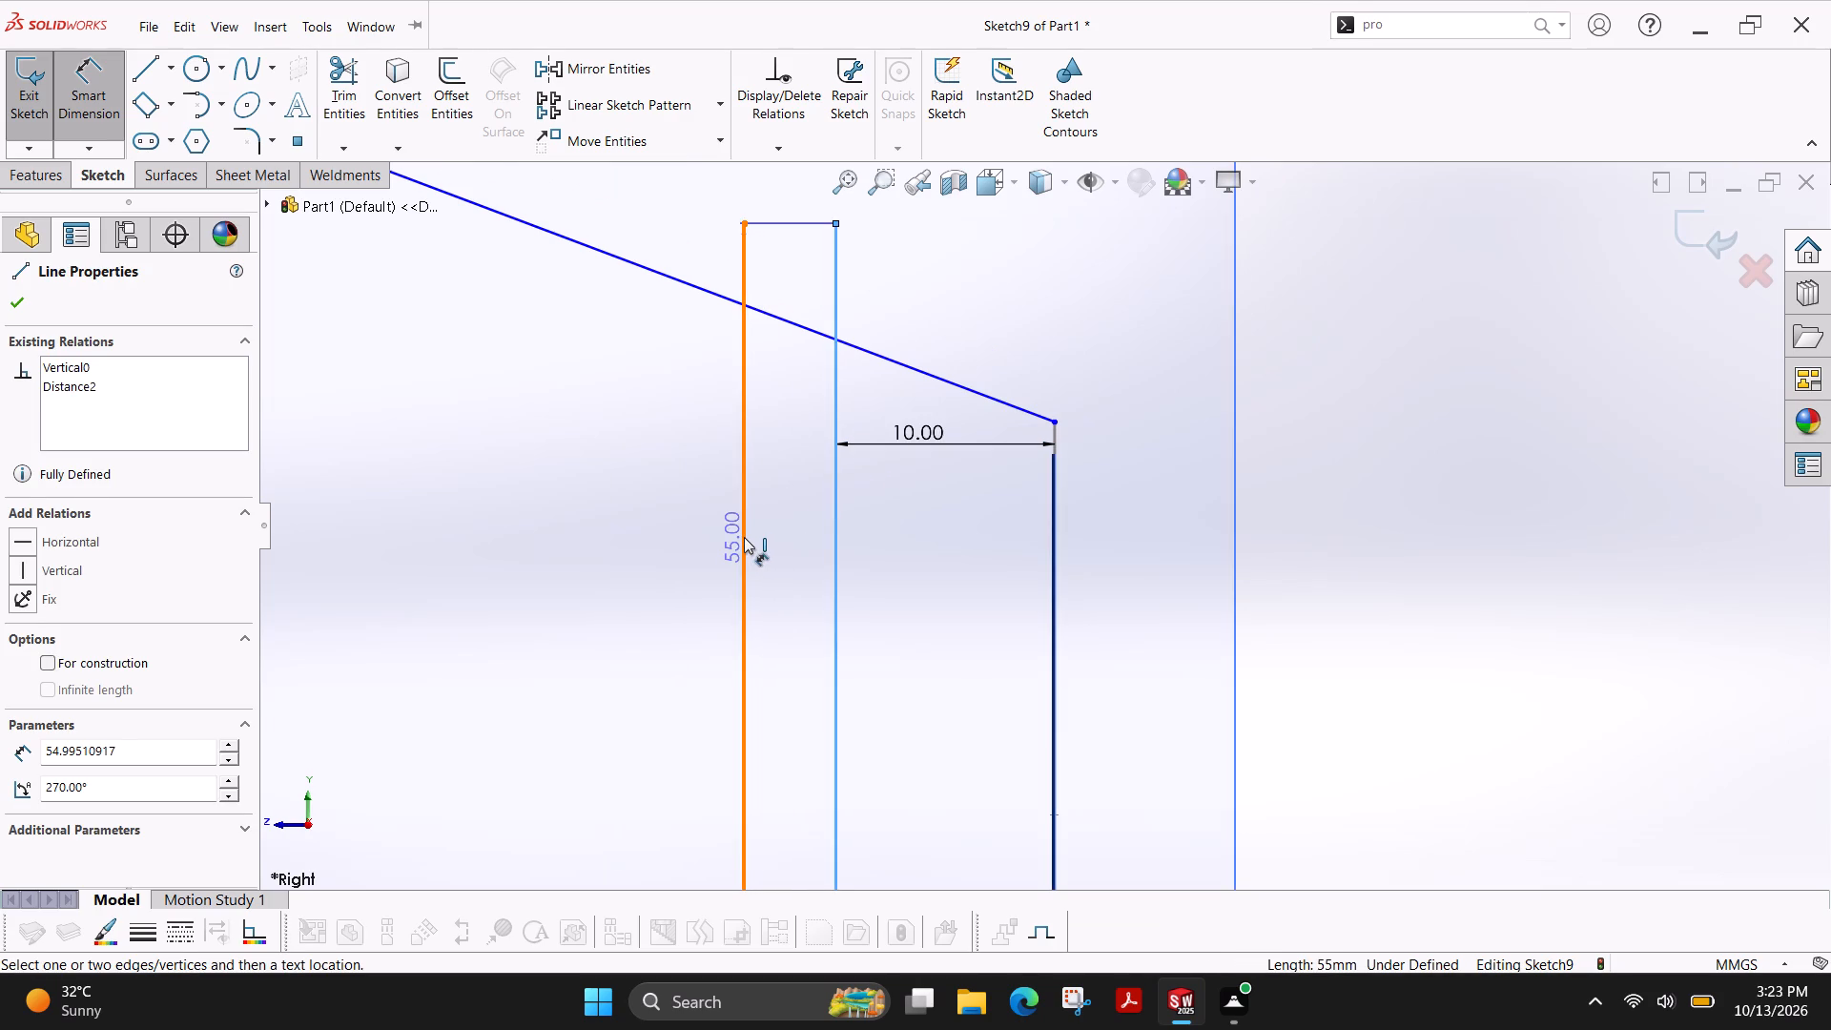
{"action": "left_click", "coordinate": [744, 537]}
{"action": "left_click", "coordinate": [686, 534]}
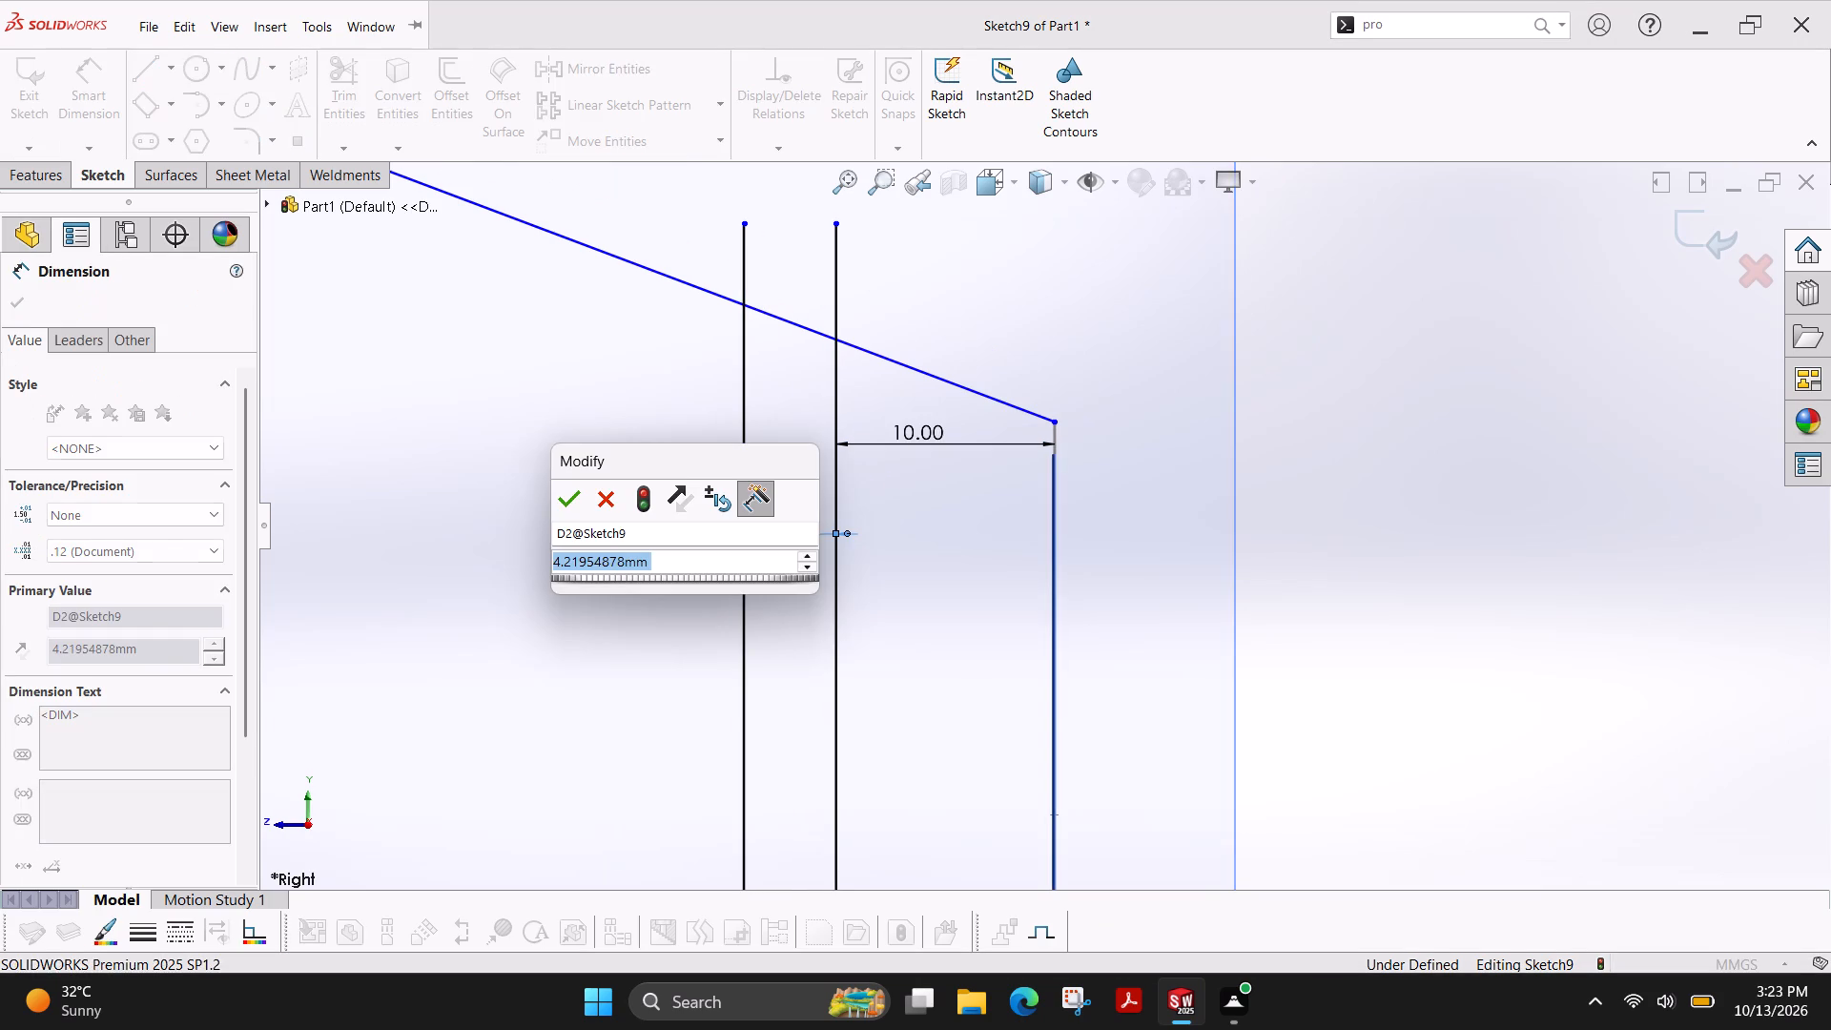
{"action": "key", "text": "5"}
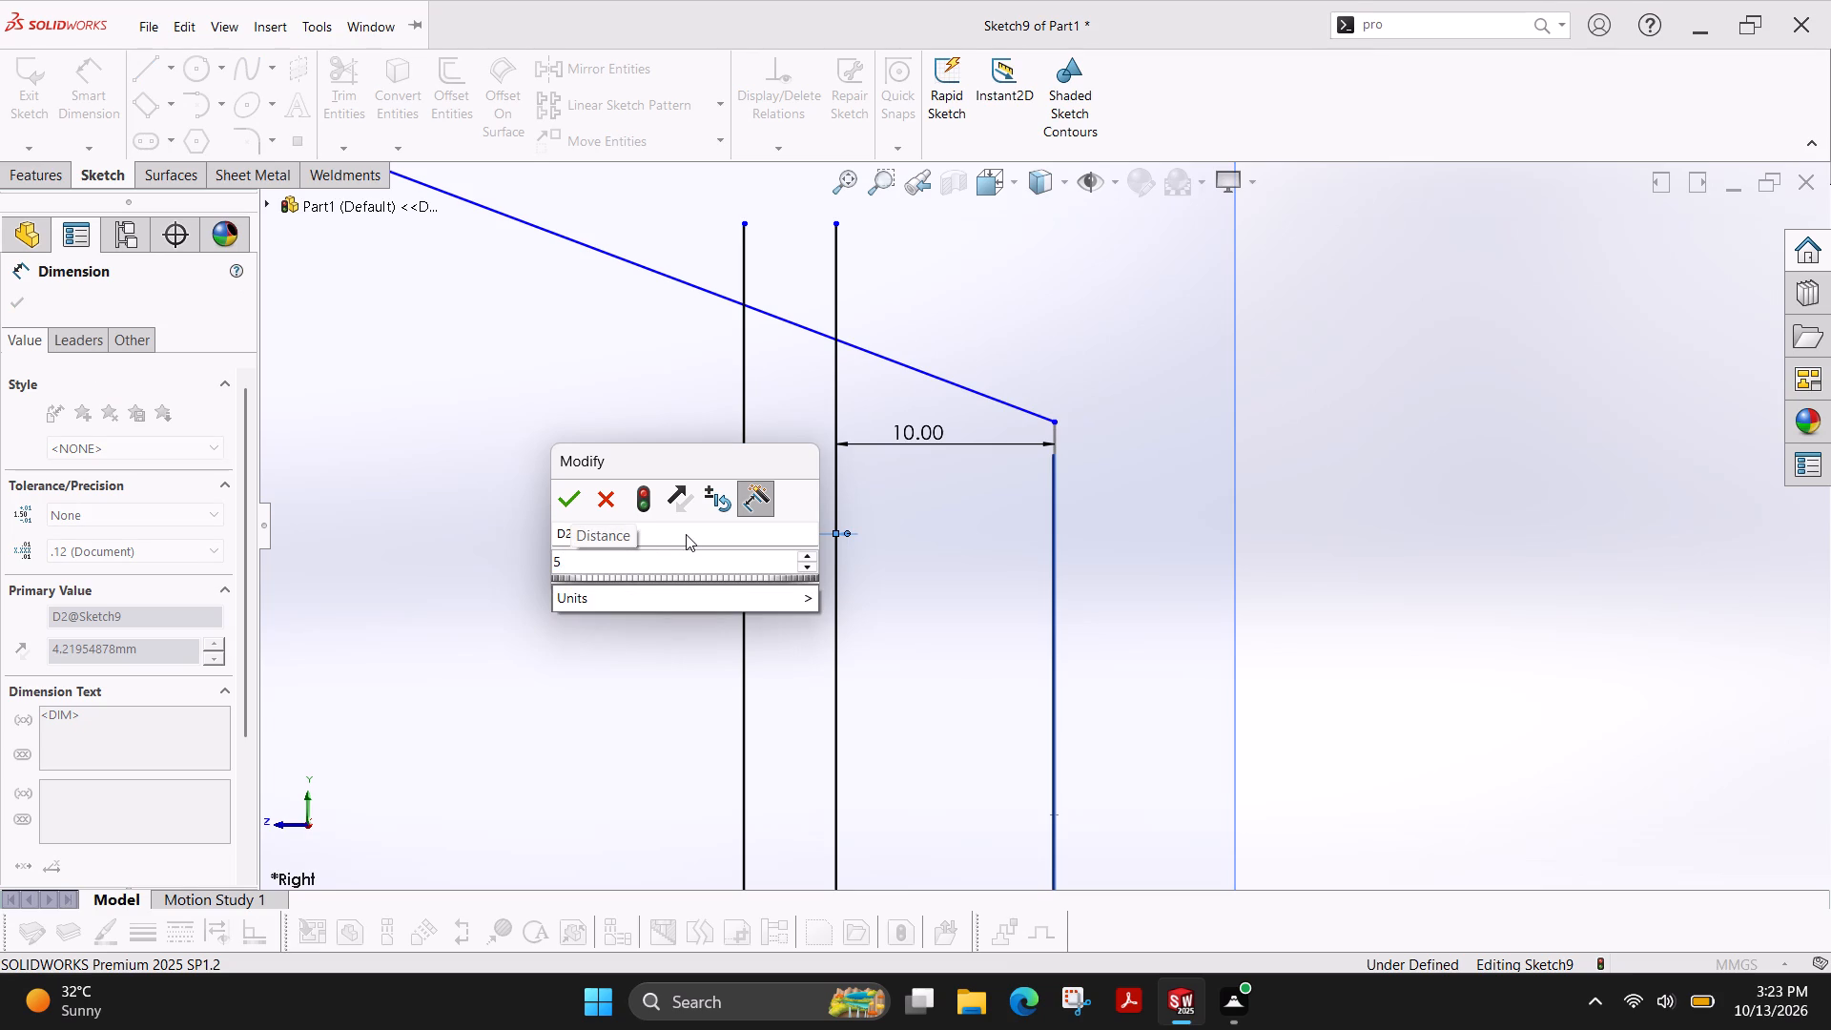
{"action": "key", "text": "Return"}
{"action": "scroll", "coordinate": [686, 534], "scroll_direction": "up", "scroll_amount": 2}
{"action": "left_click_drag", "start_coordinate": [996, 471], "coordinate": [994, 561]}
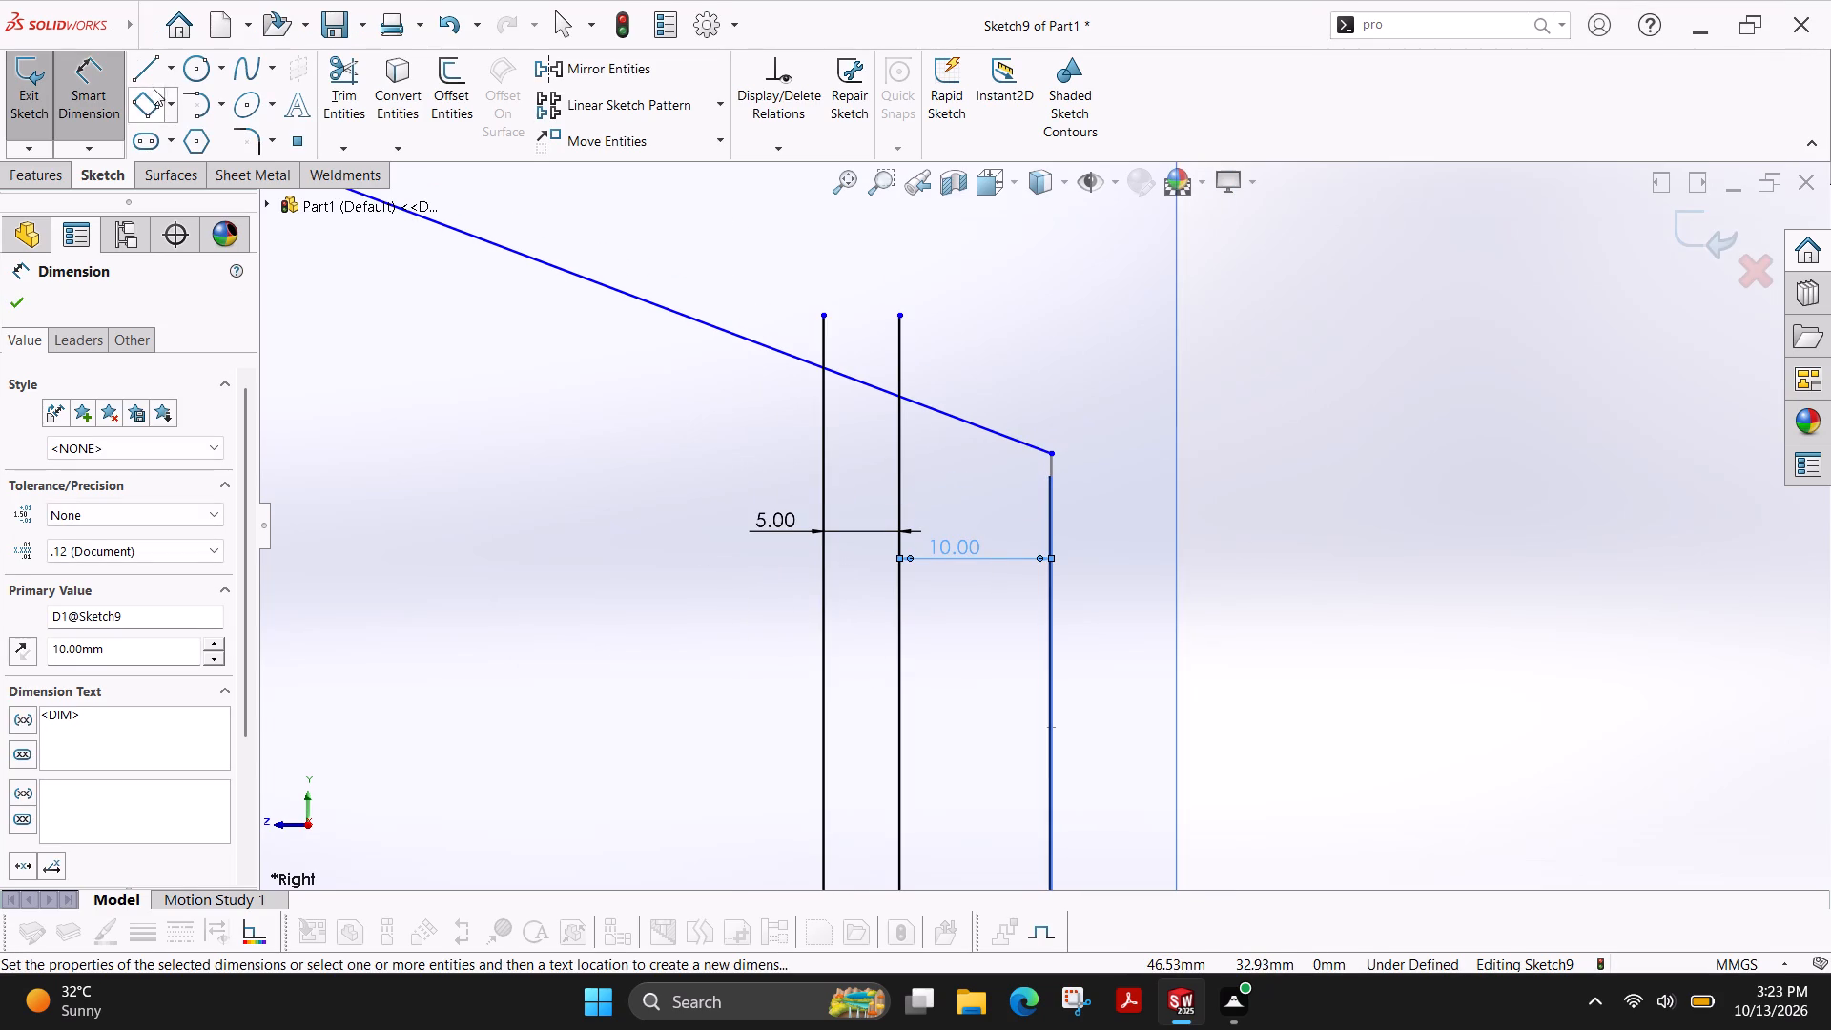
Sketch a 15 mm horizontal line from the slanted line's end at the small circle to the farther vertical line.
{"action": "left_click", "coordinate": [149, 77]}
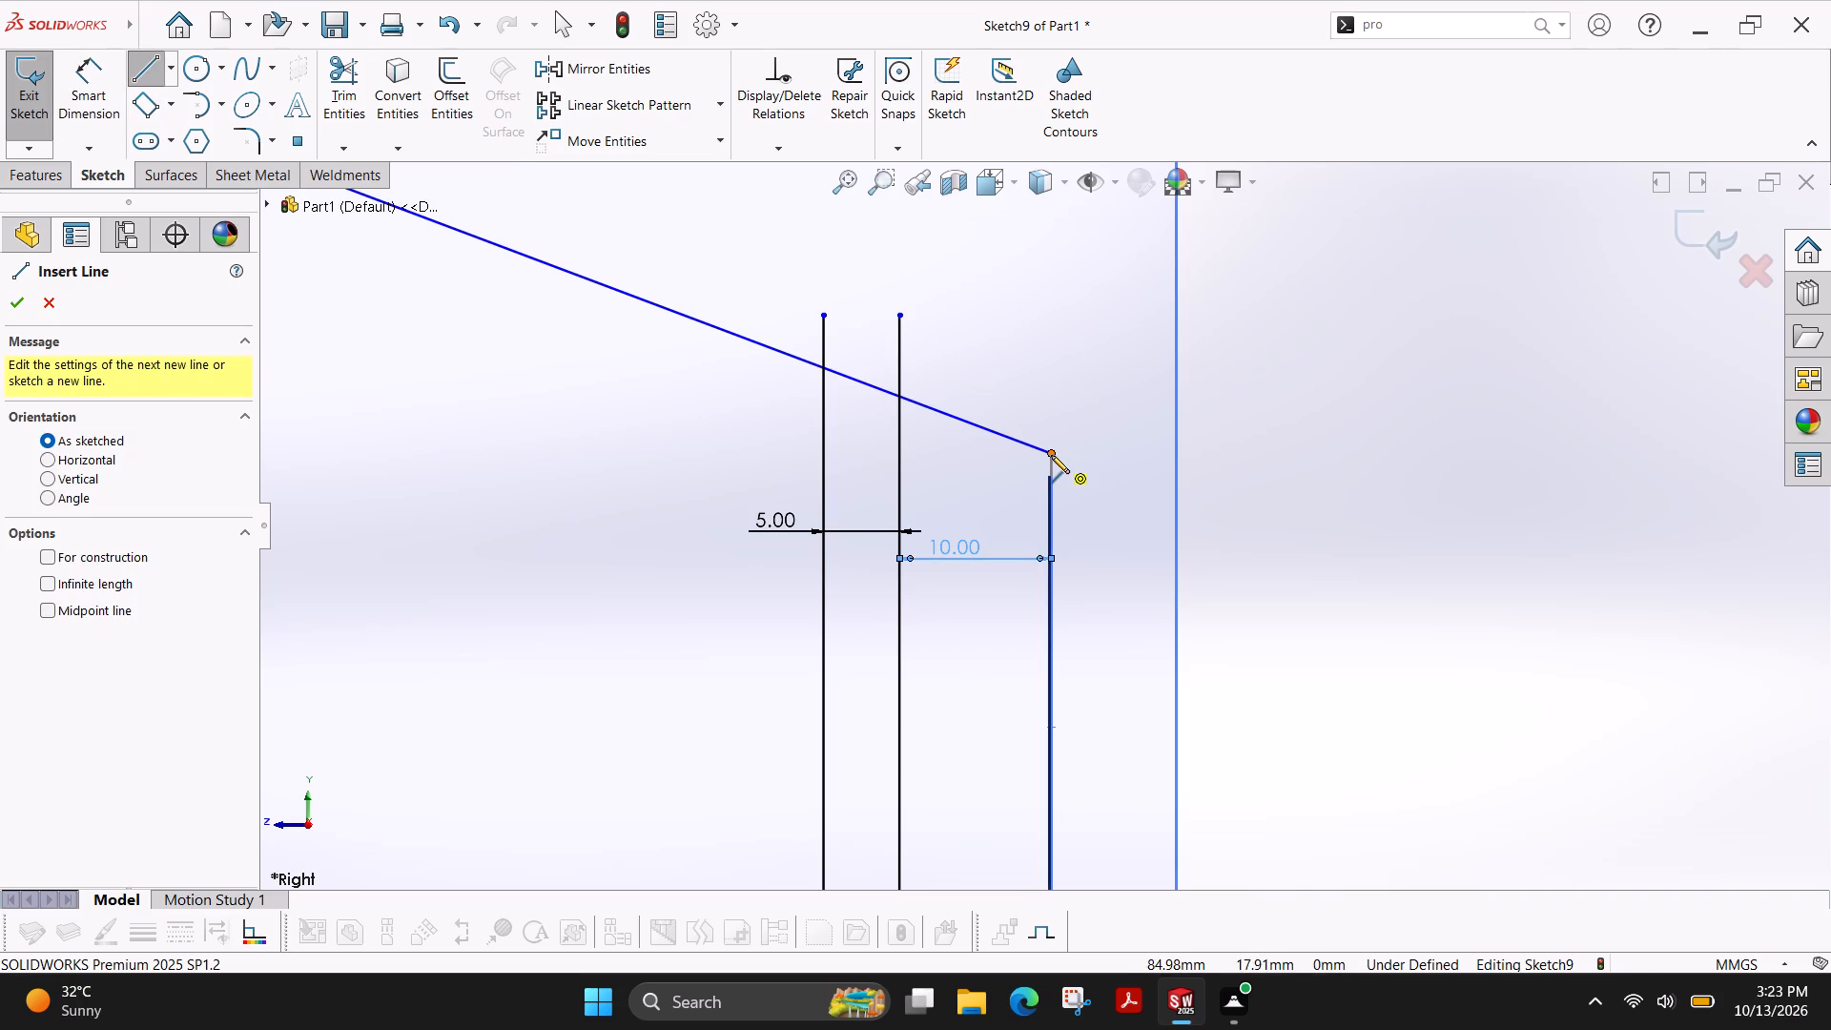
{"action": "left_click", "coordinate": [1051, 455]}
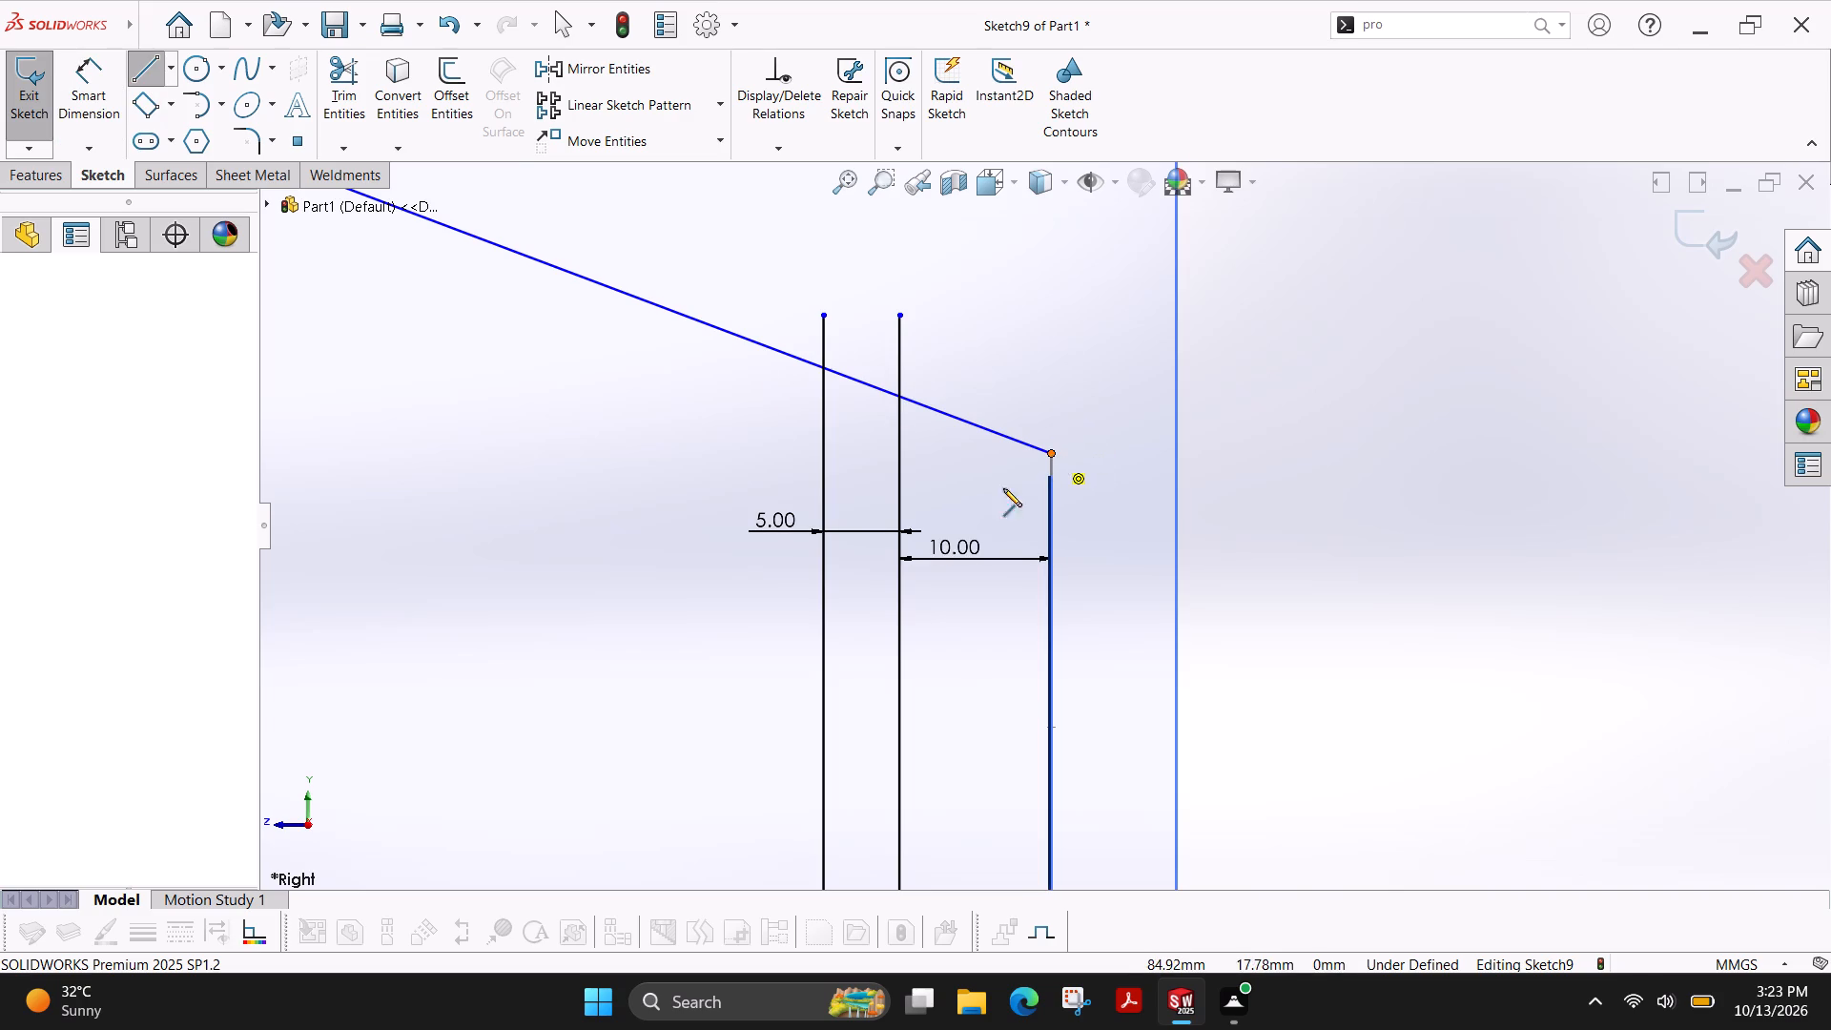
{"action": "left_click", "coordinate": [825, 455]}
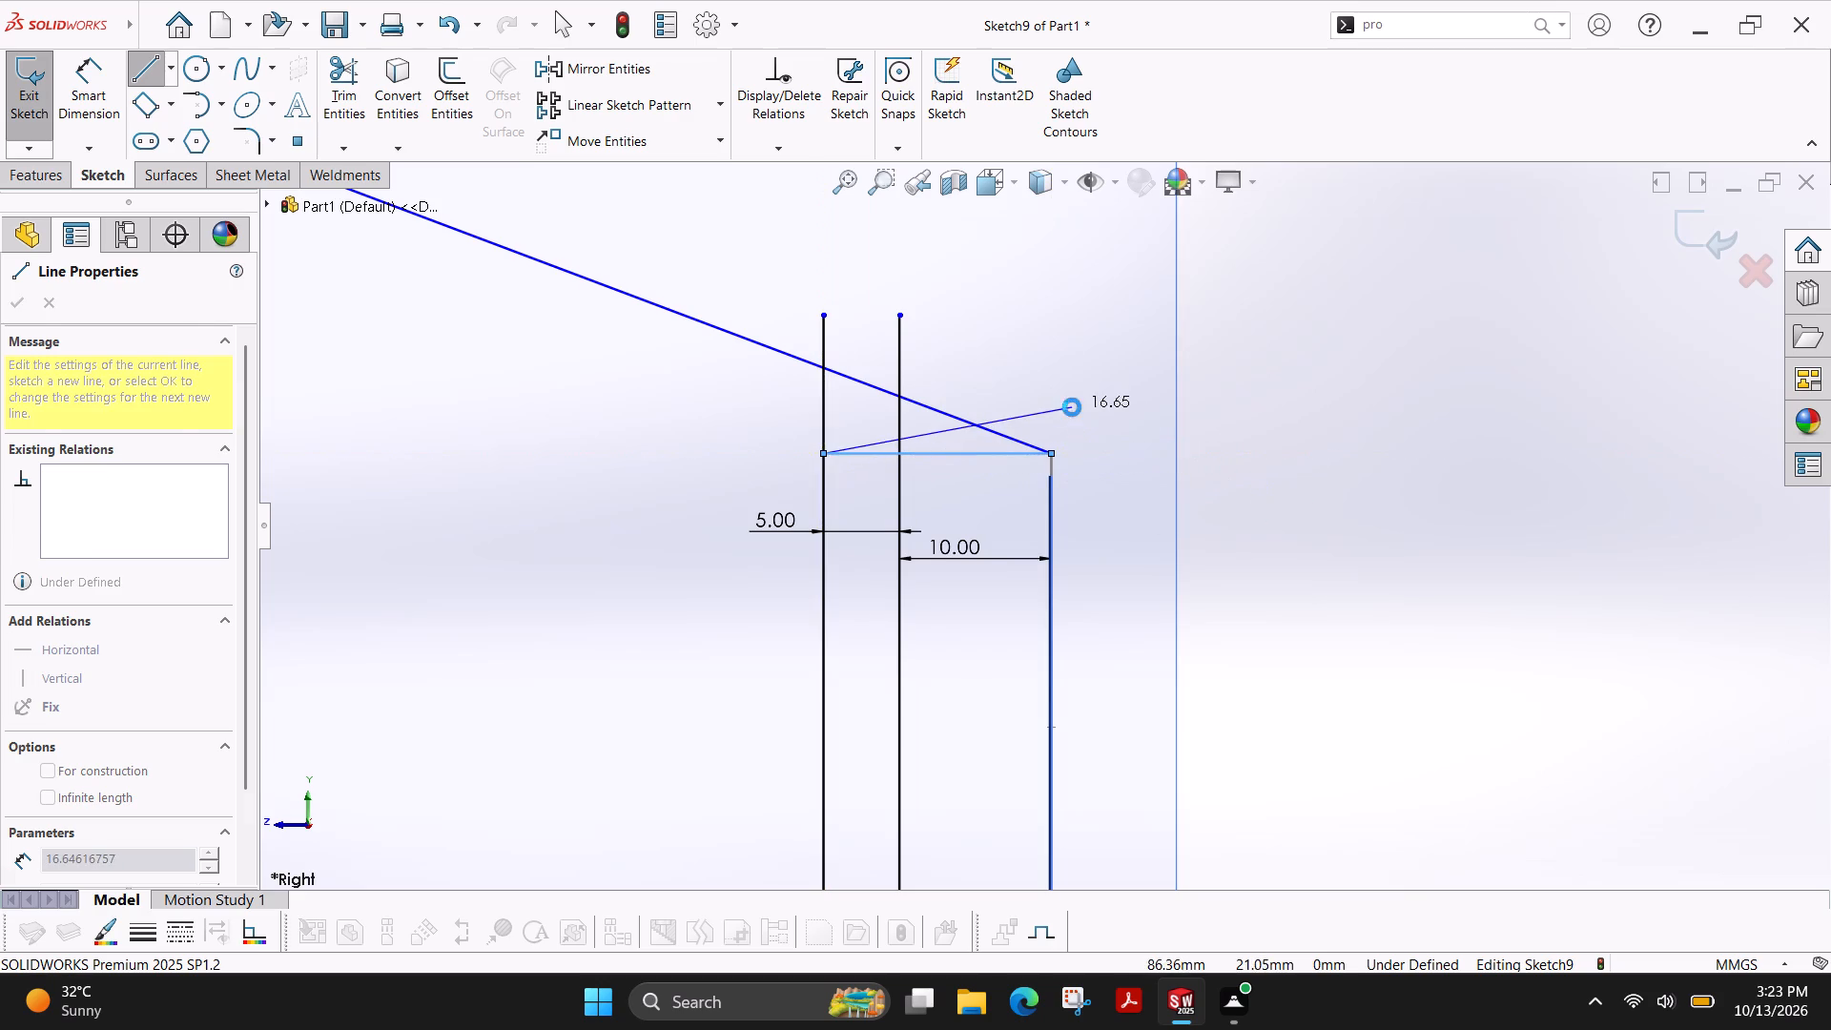
{"action": "key", "text": "Escape"}
Trim the slanted line between the verticals, the verticals' excess above and below, and the horizontal line outside them to form a square groove.
{"action": "left_click", "coordinate": [343, 93]}
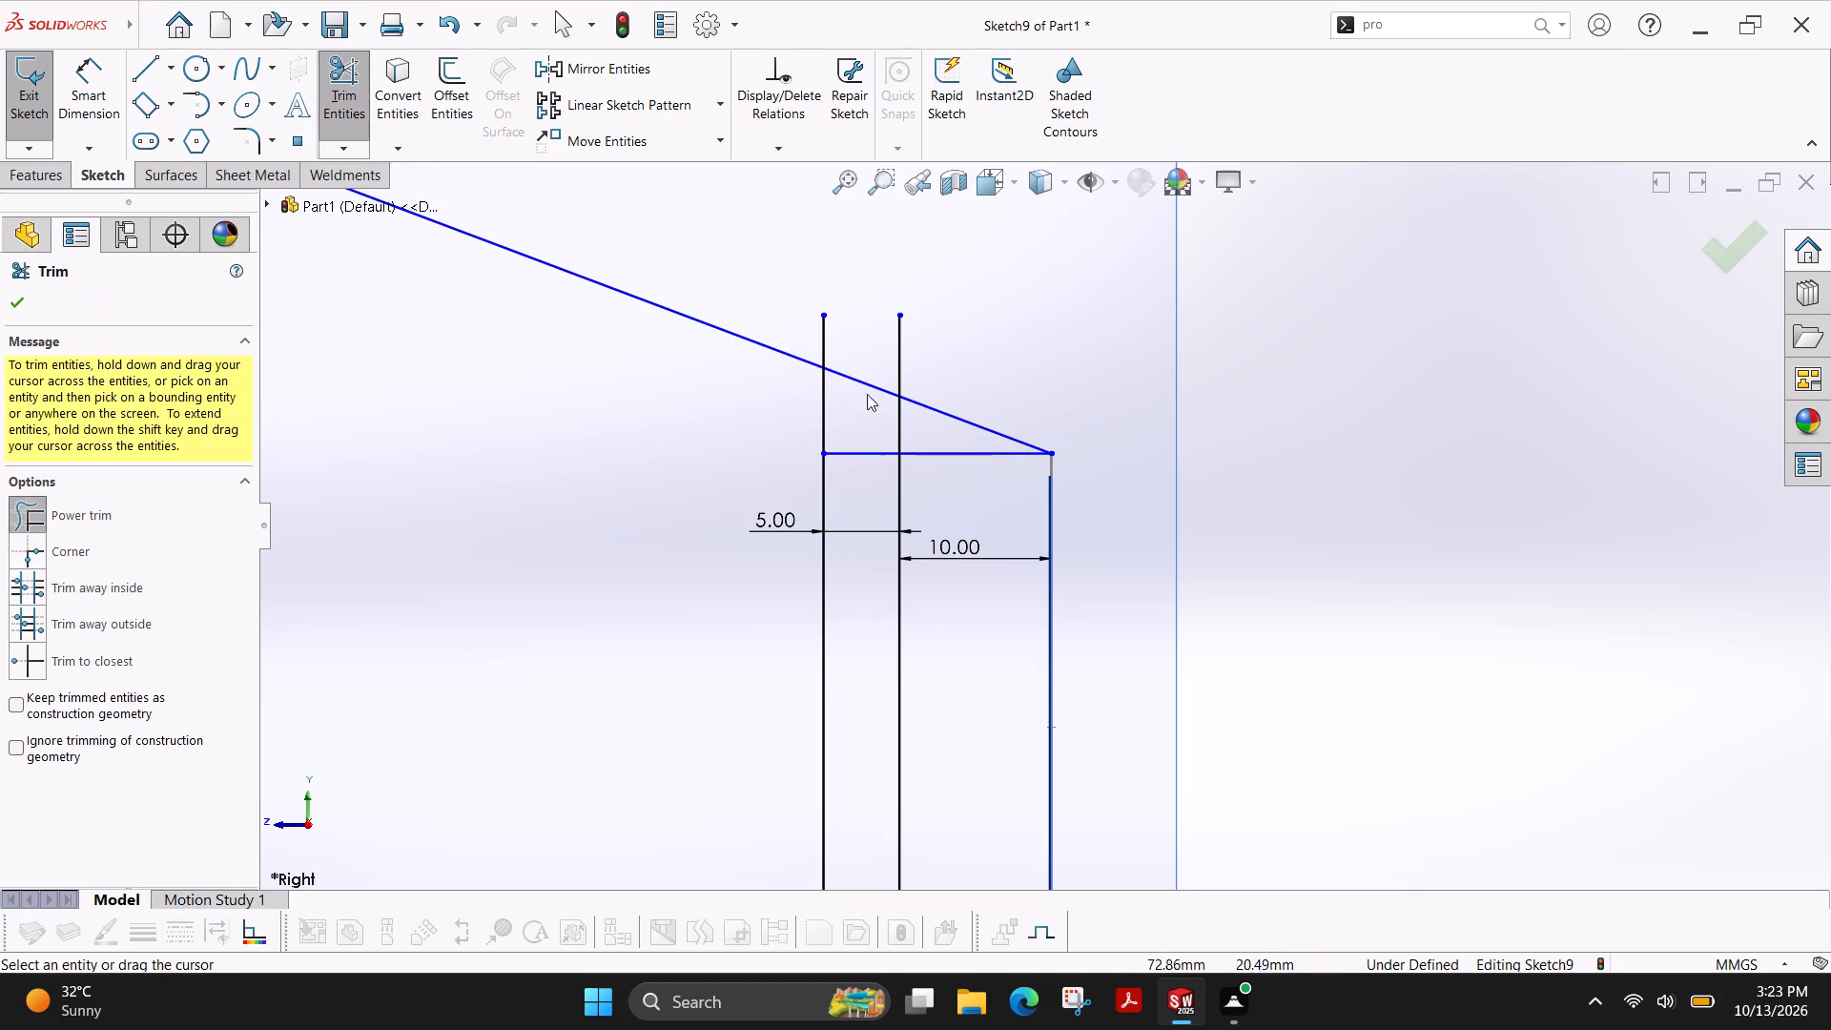
{"action": "left_click_drag", "start_coordinate": [853, 336], "coordinate": [853, 382]}
{"action": "left_click_drag", "start_coordinate": [801, 323], "coordinate": [839, 325]}
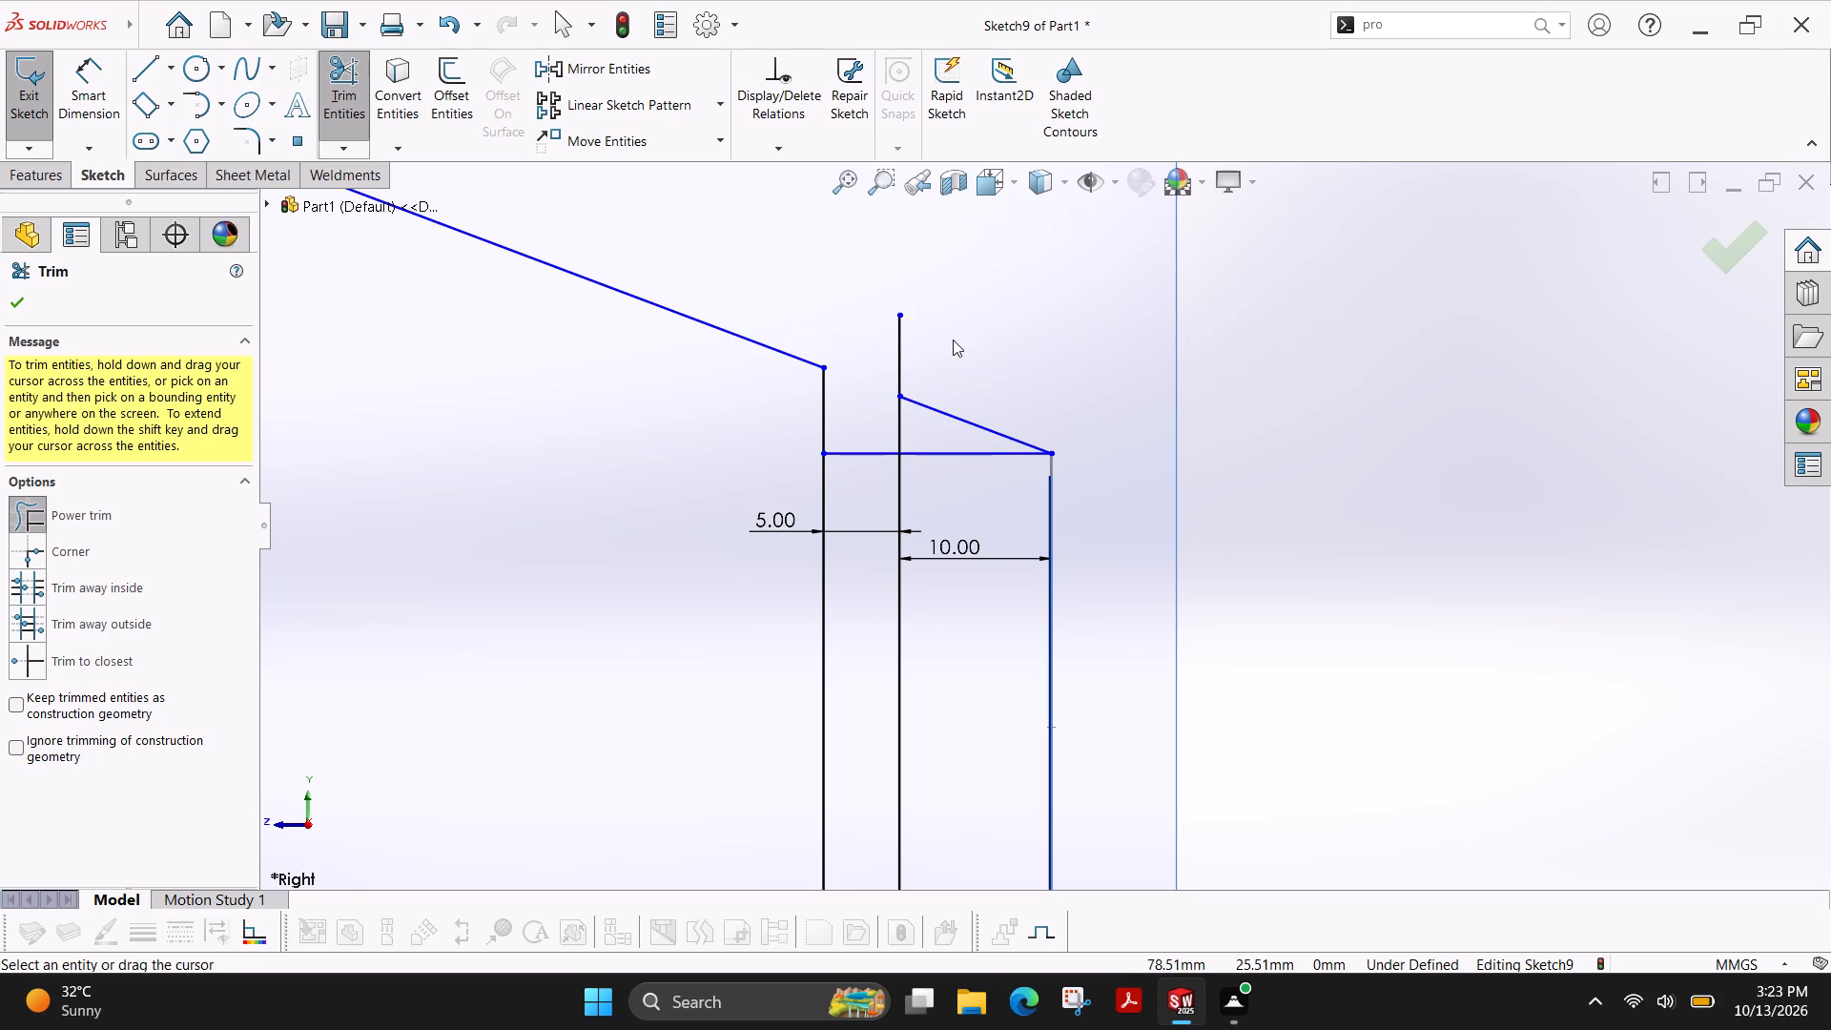
{"action": "left_click_drag", "start_coordinate": [951, 340], "coordinate": [877, 338]}
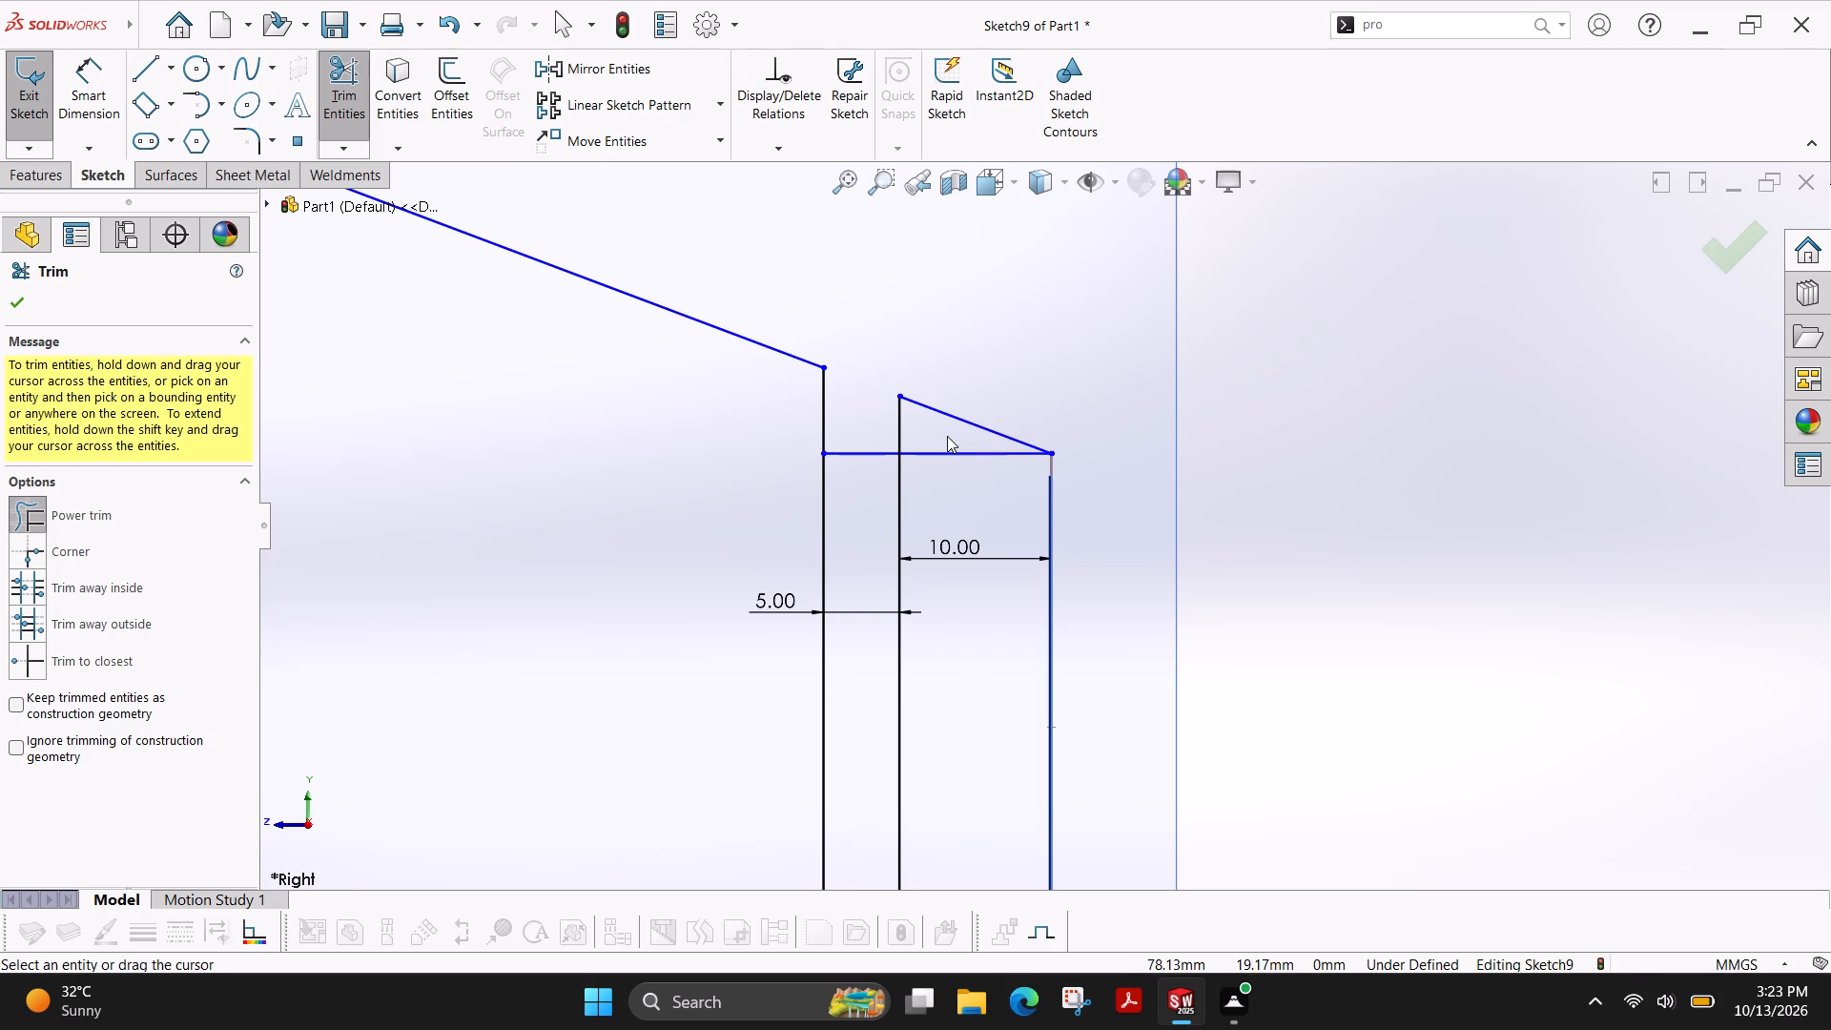
{"action": "left_click_drag", "start_coordinate": [947, 436], "coordinate": [974, 492]}
{"action": "left_click_drag", "start_coordinate": [787, 497], "coordinate": [951, 489]}
Examine the trimmed groove and the whole side profile between the two profile circles.
{"action": "scroll", "coordinate": [928, 501], "scroll_direction": "up", "scroll_amount": 2}
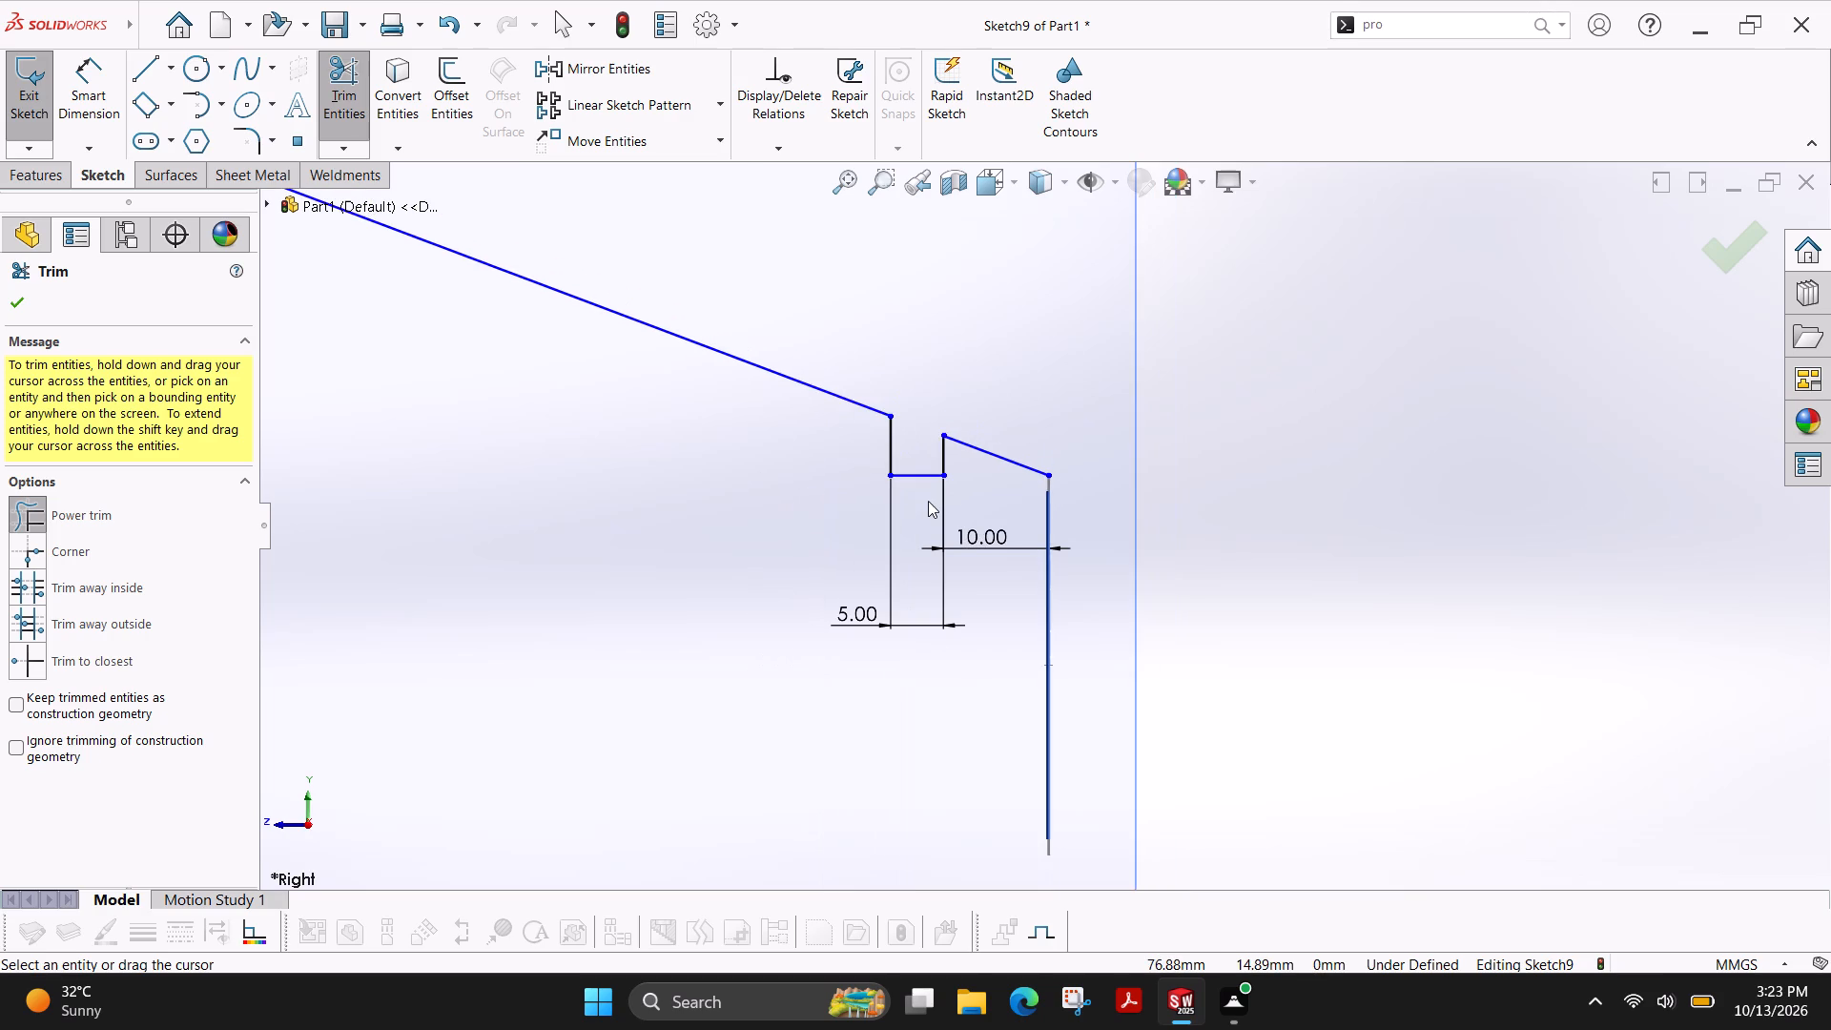
{"action": "scroll", "coordinate": [928, 501], "scroll_direction": "up", "scroll_amount": 3}
{"action": "scroll", "coordinate": [928, 501], "scroll_direction": "down", "scroll_amount": 3}
{"action": "scroll", "coordinate": [1177, 605], "scroll_direction": "up", "scroll_amount": 4}
{"action": "scroll", "coordinate": [1039, 560], "scroll_direction": "up", "scroll_amount": 1}
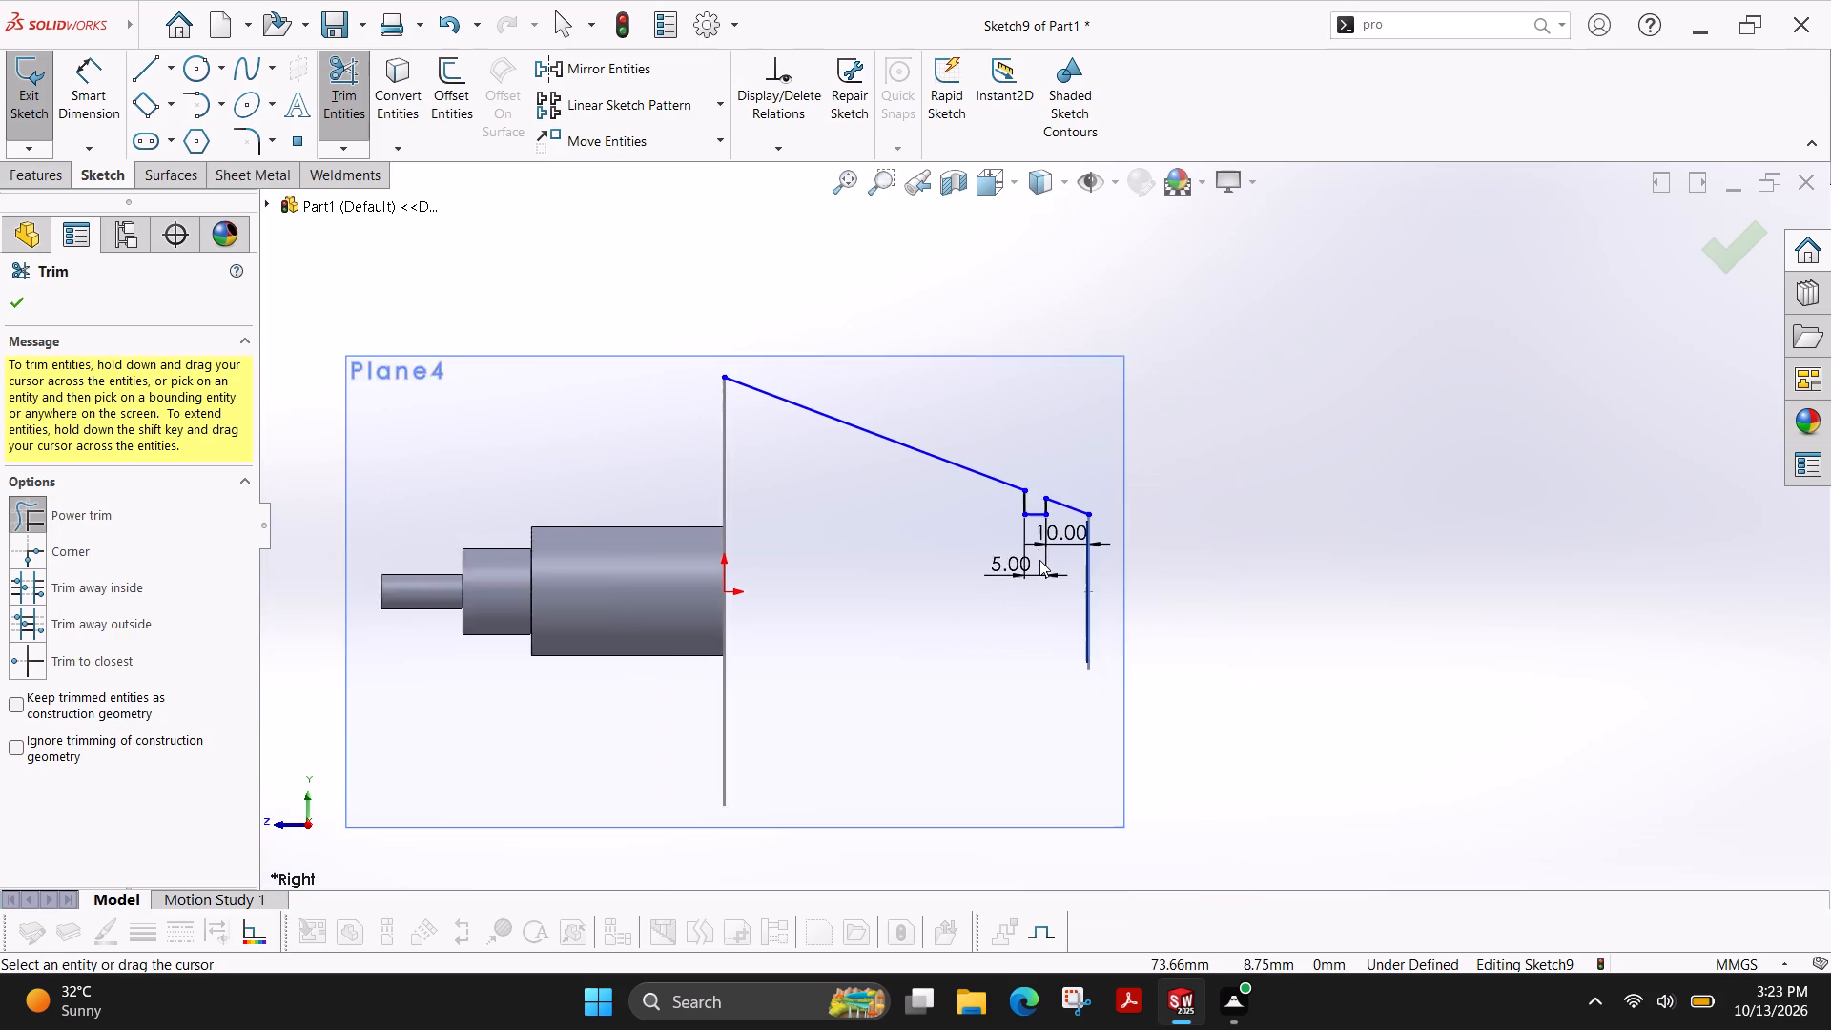
{"action": "scroll", "coordinate": [1039, 560], "scroll_direction": "up", "scroll_amount": 2}
{"action": "scroll", "coordinate": [1039, 560], "scroll_direction": "down", "scroll_amount": 7}
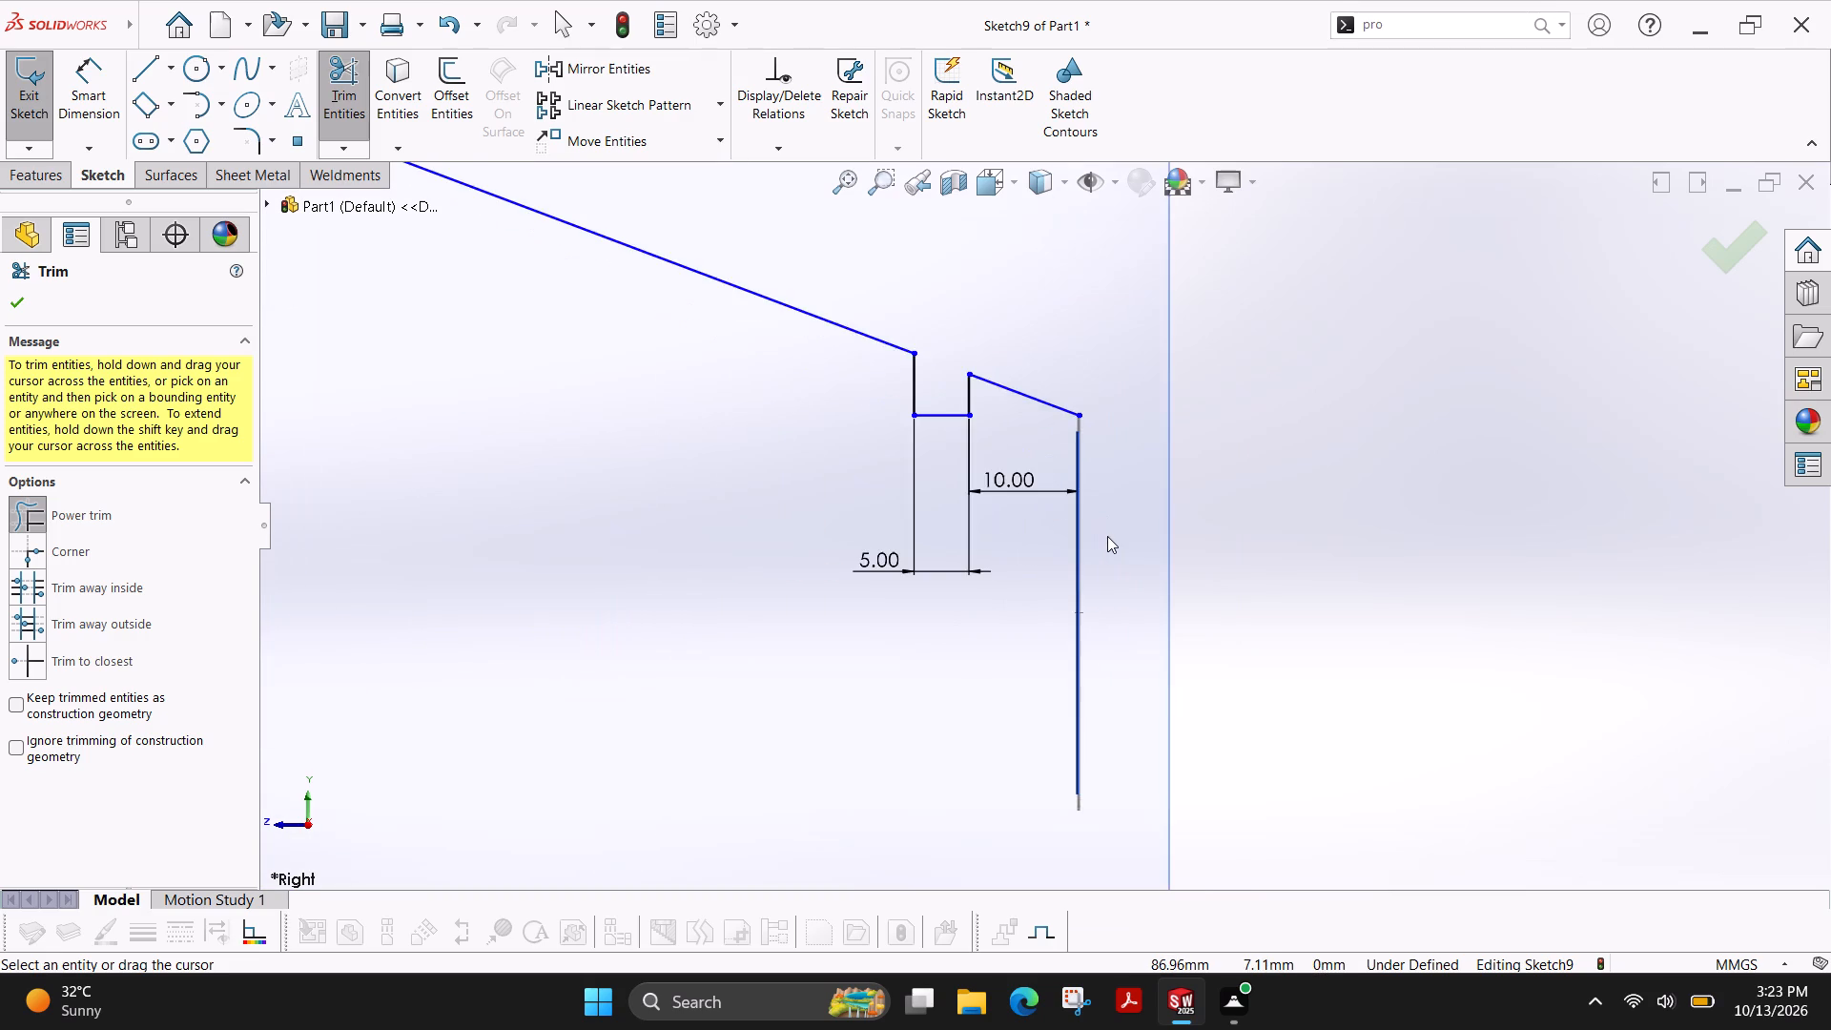
{"action": "scroll", "coordinate": [1107, 536], "scroll_direction": "down", "scroll_amount": 1}
{"action": "scroll", "coordinate": [1107, 536], "scroll_direction": "up", "scroll_amount": 5}
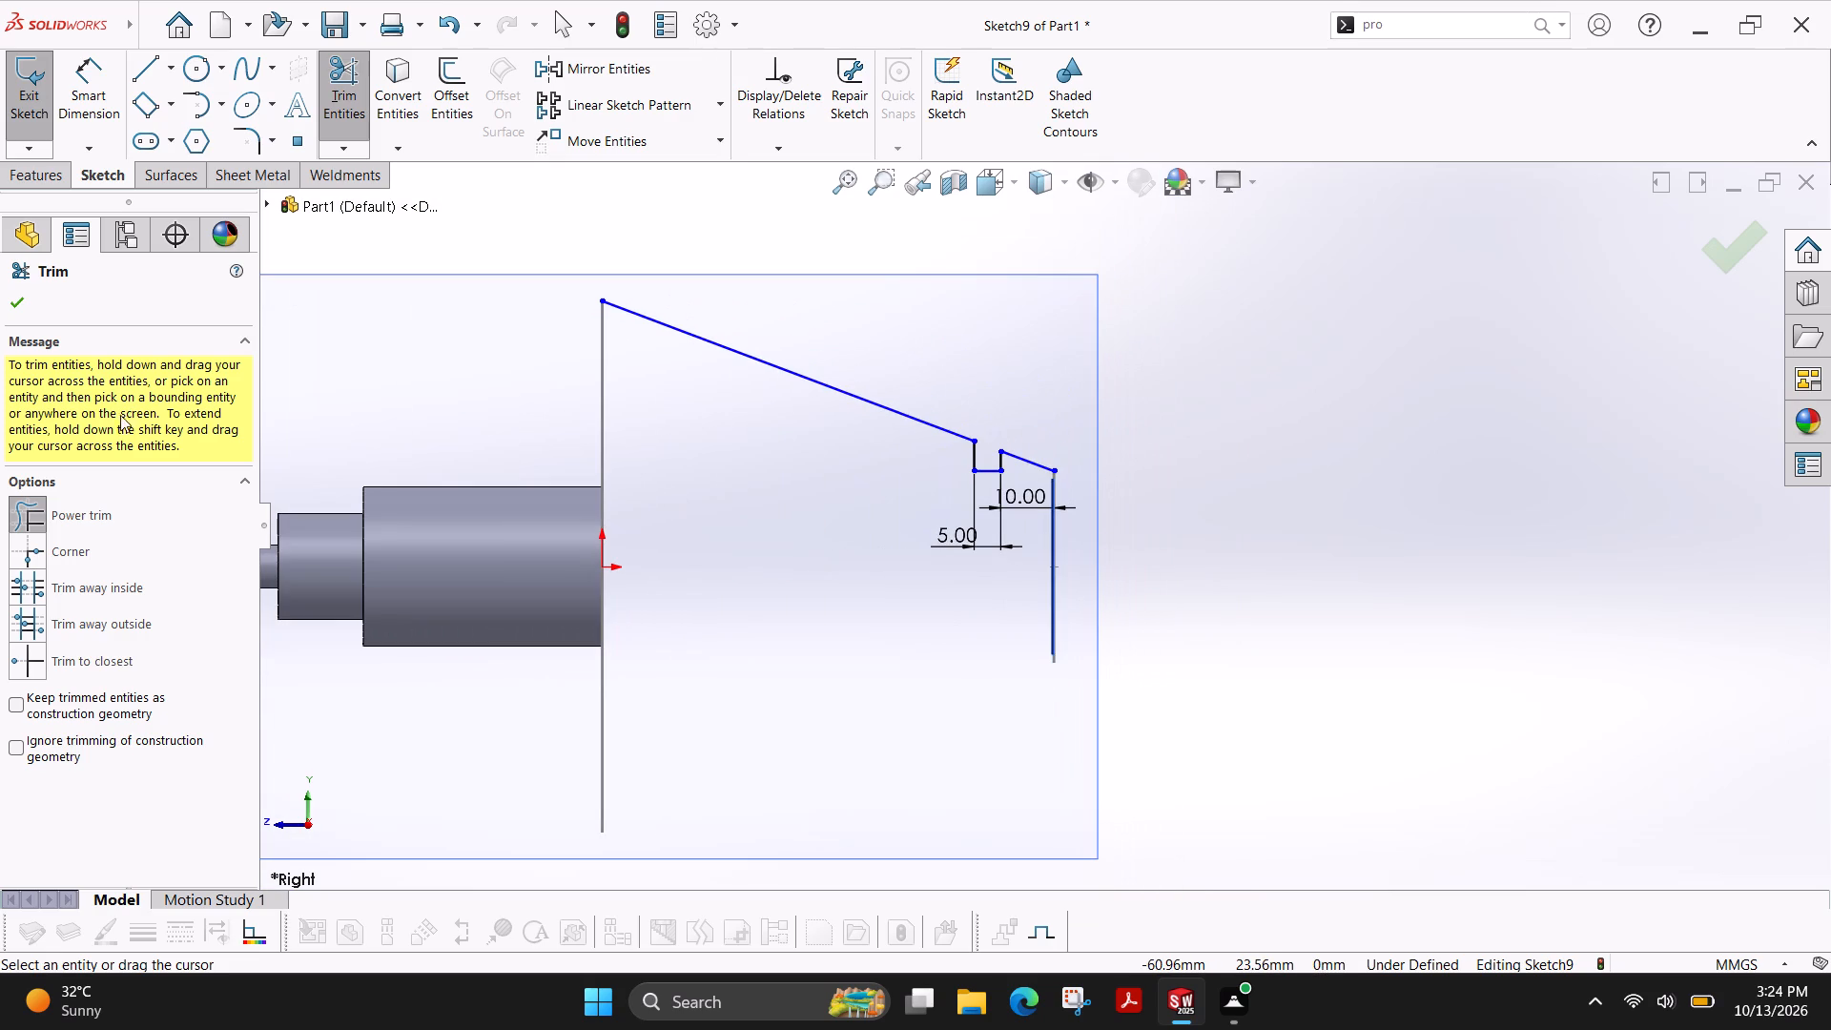
Finish trimming and exit the side profile sketch.
{"action": "left_click", "coordinate": [29, 302]}
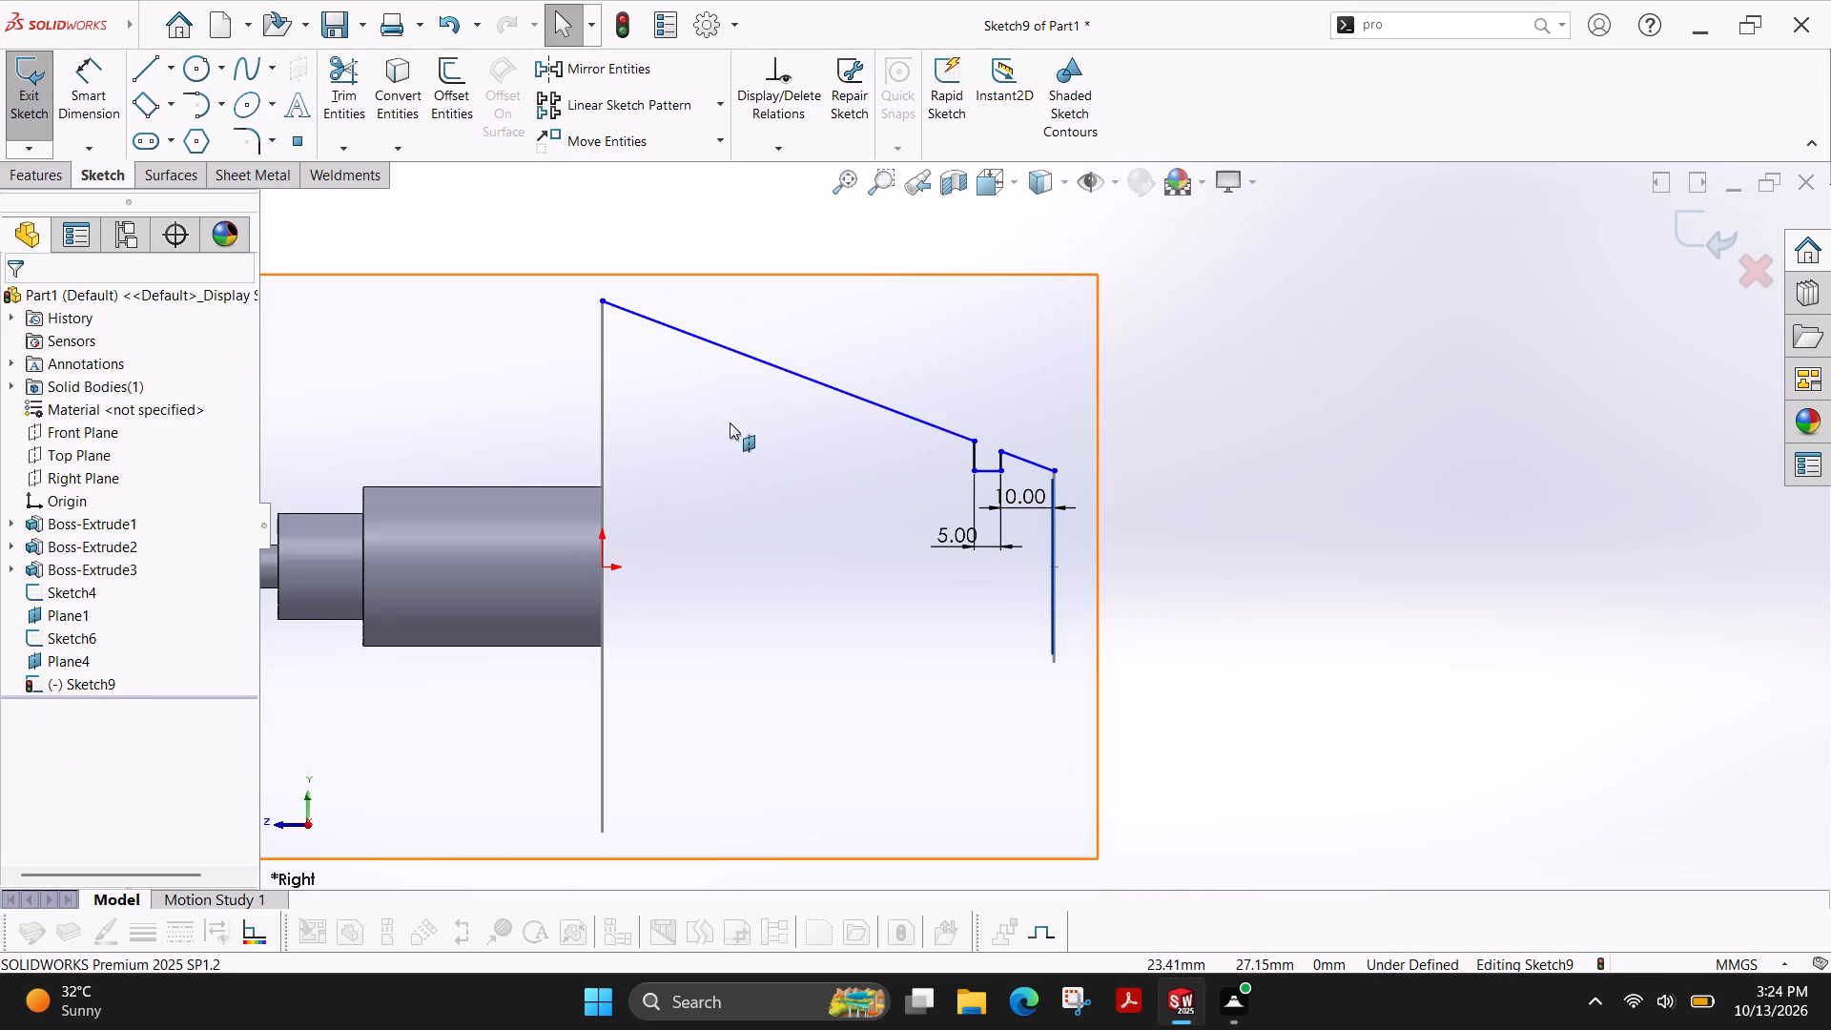
{"action": "left_click", "coordinate": [36, 166]}
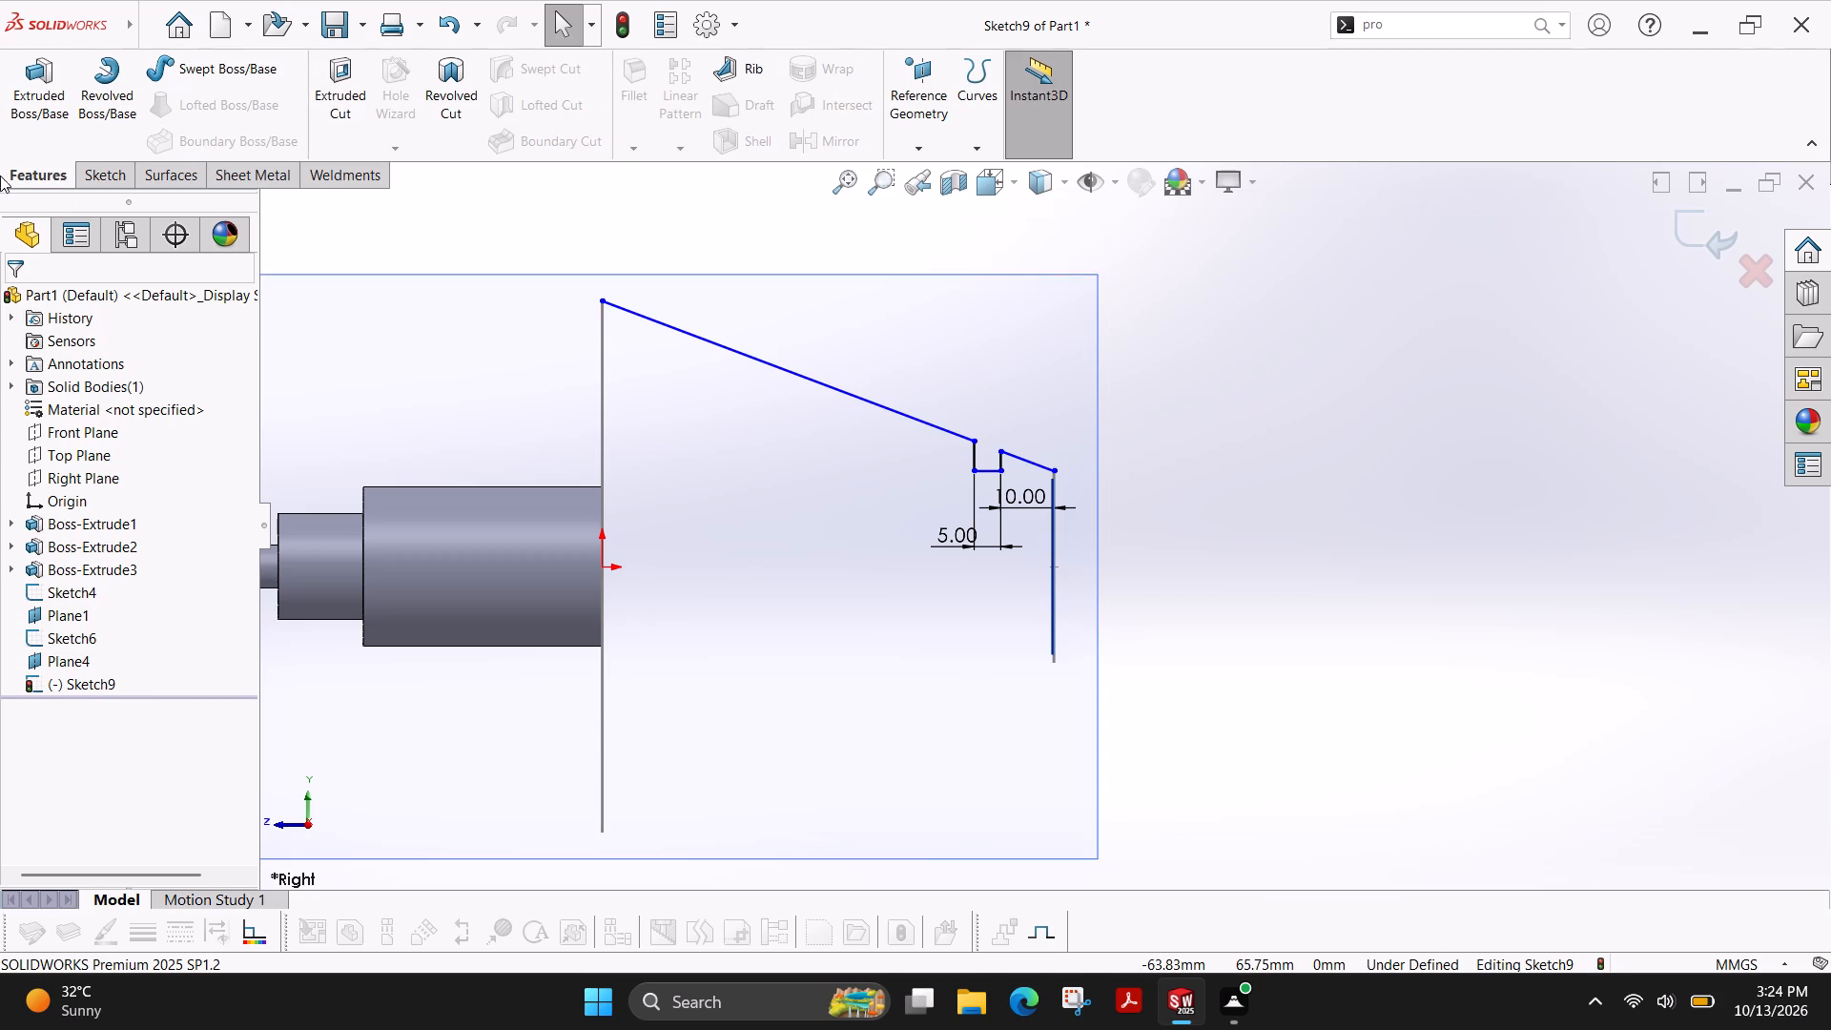
{"action": "left_click", "coordinate": [84, 171]}
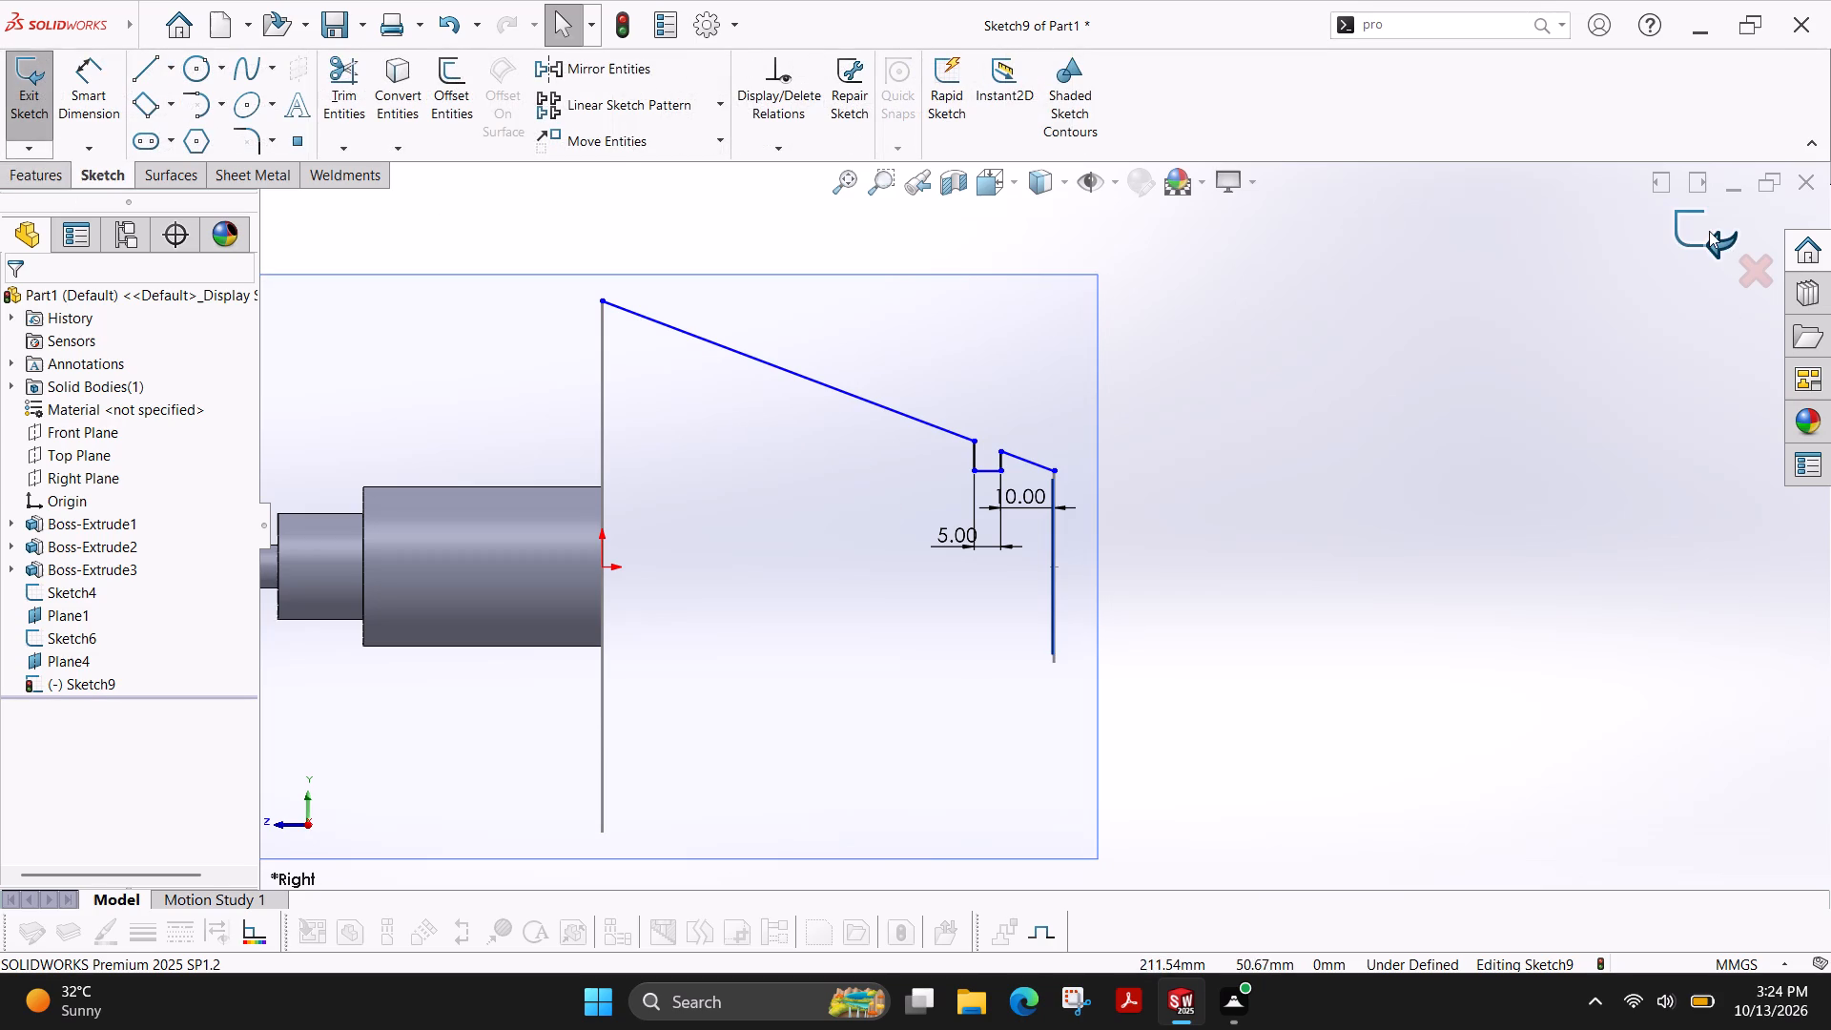
{"action": "left_click", "coordinate": [1709, 231]}
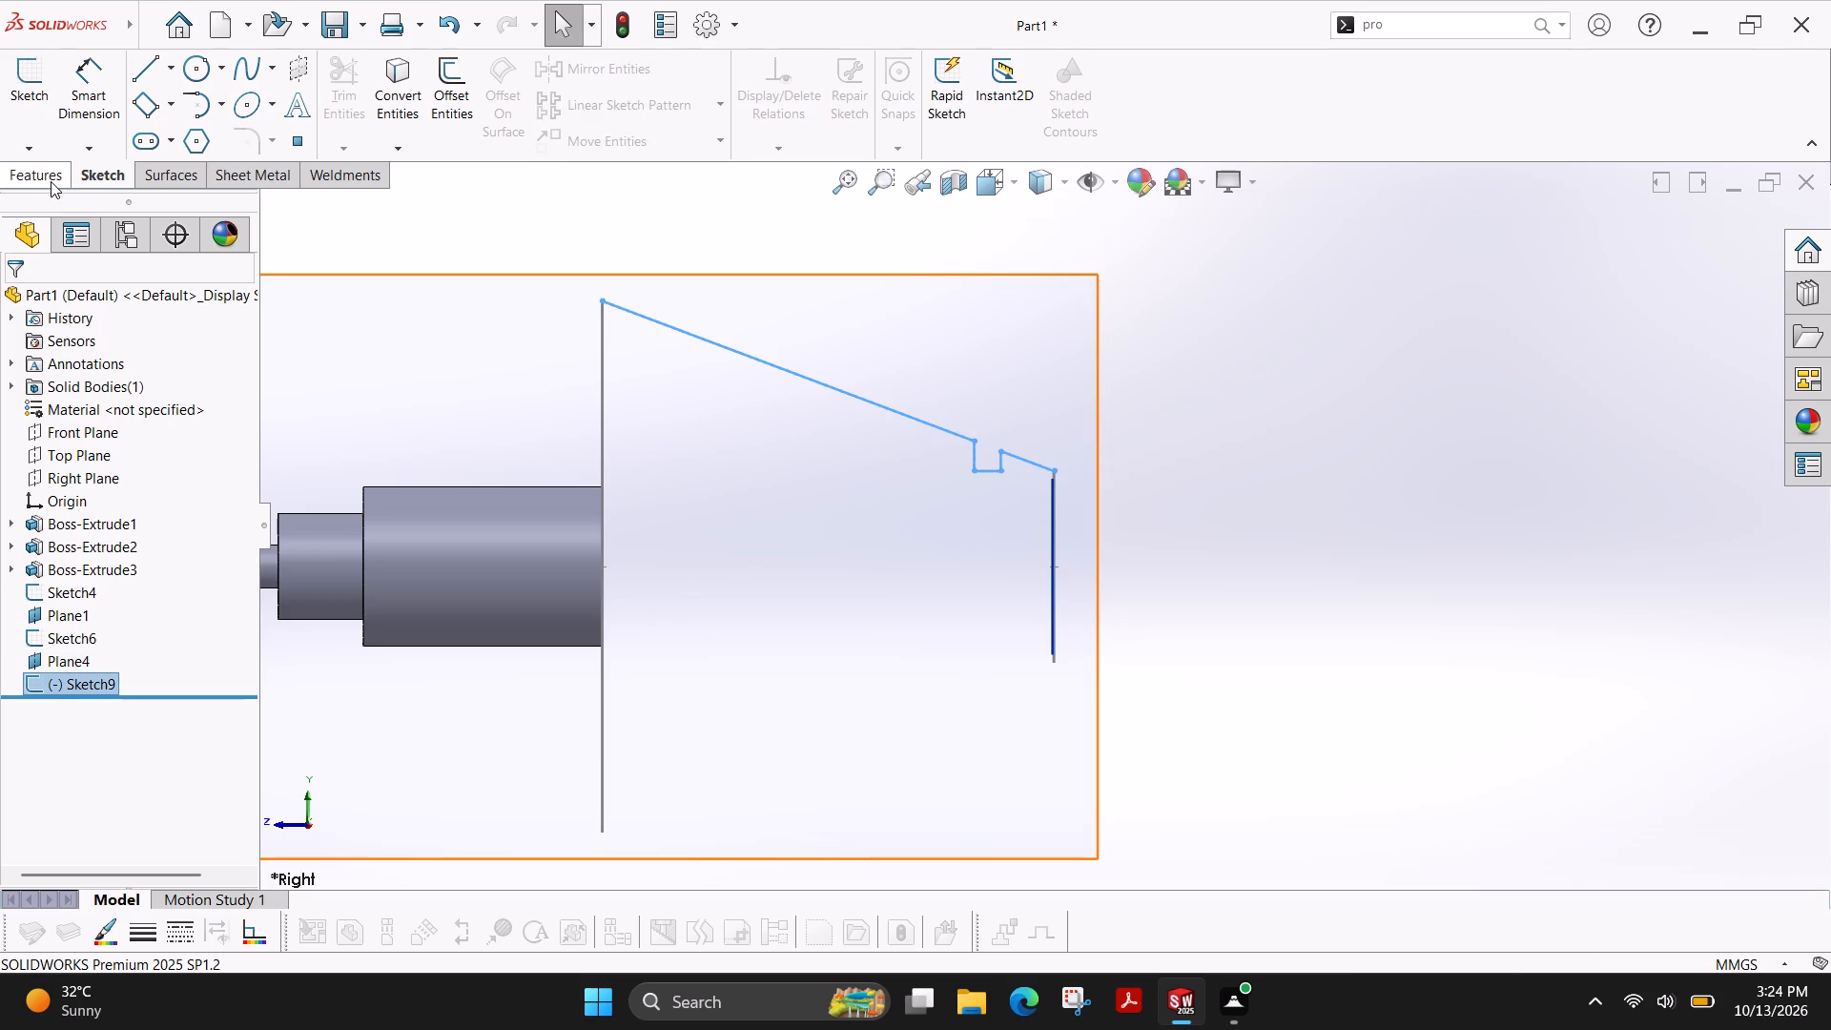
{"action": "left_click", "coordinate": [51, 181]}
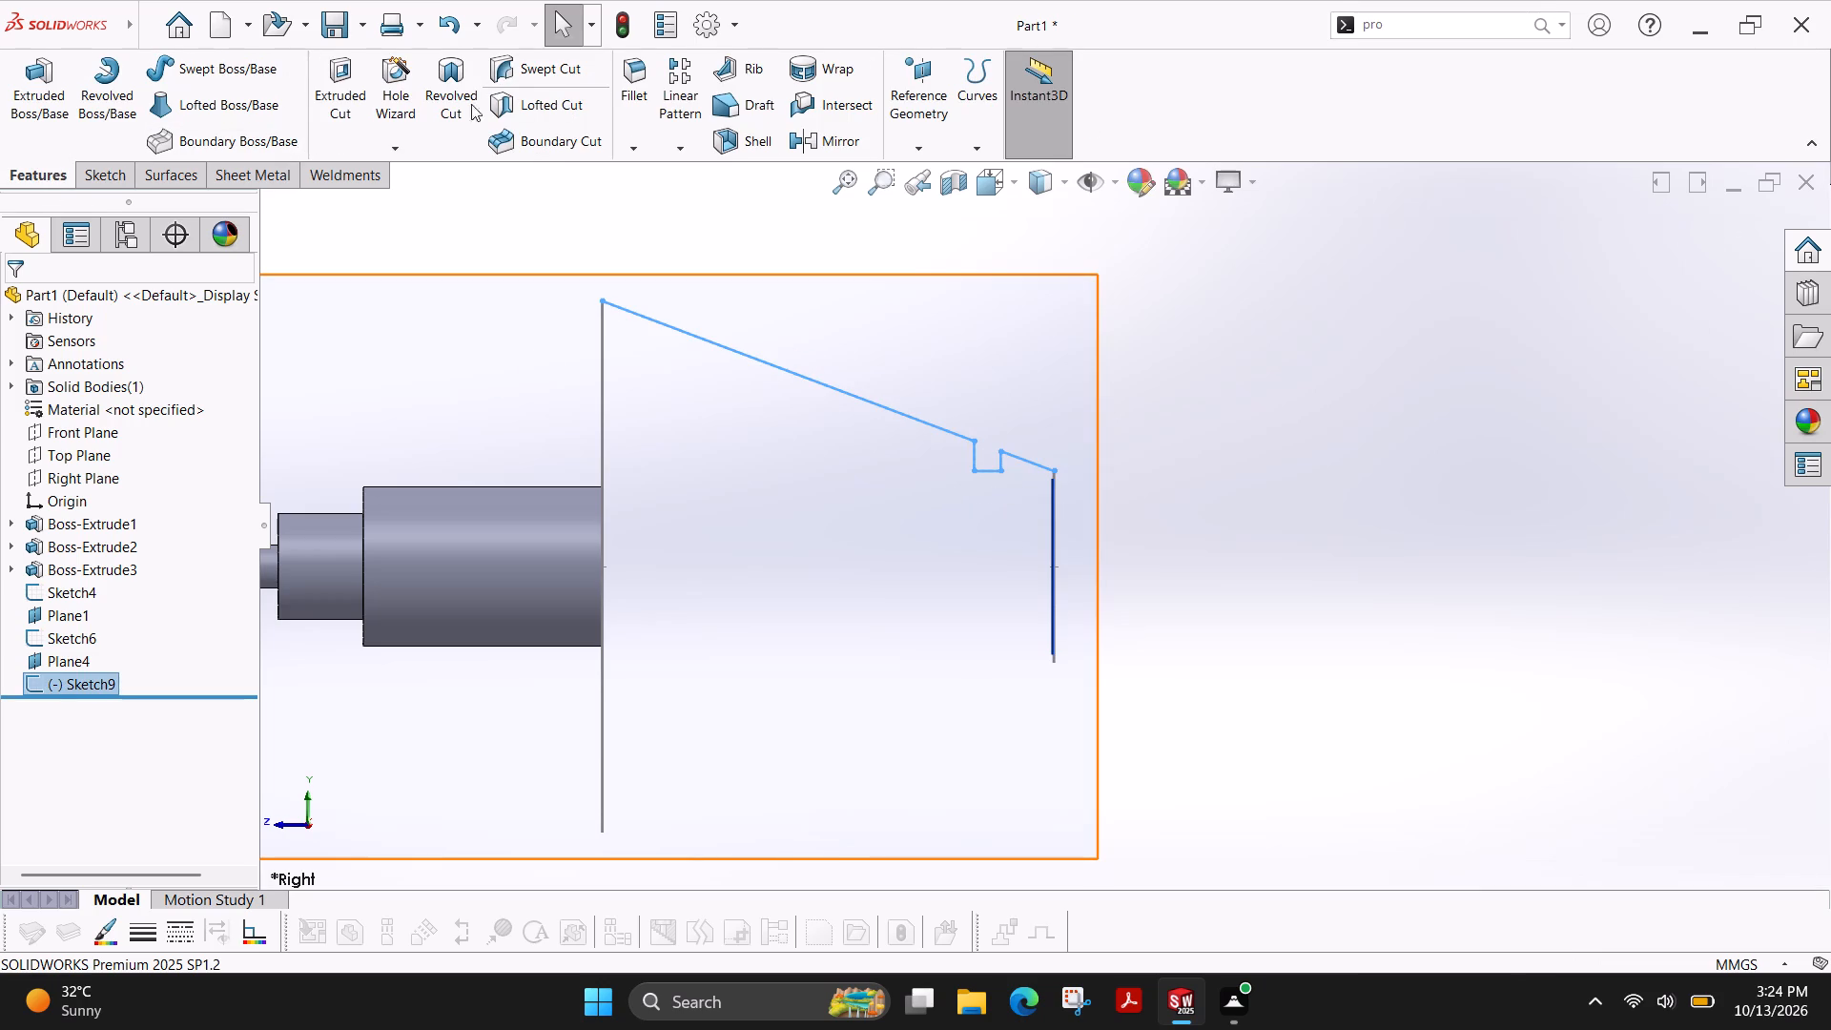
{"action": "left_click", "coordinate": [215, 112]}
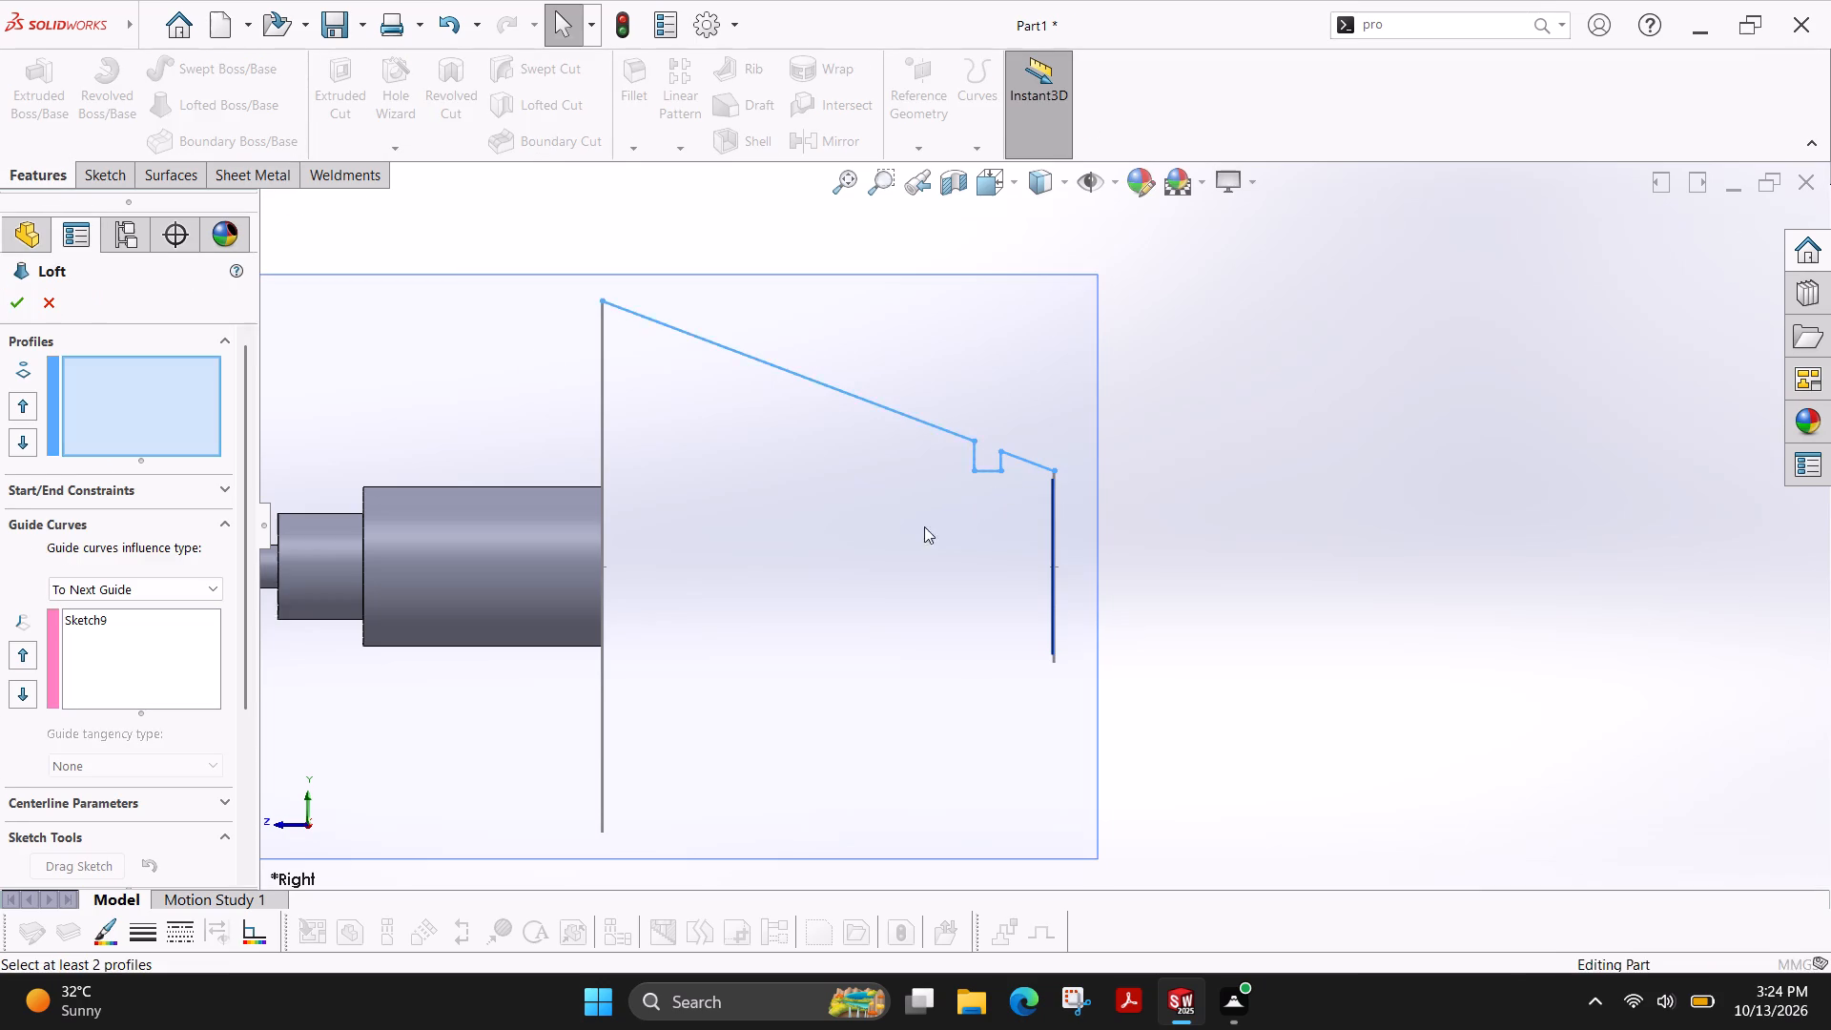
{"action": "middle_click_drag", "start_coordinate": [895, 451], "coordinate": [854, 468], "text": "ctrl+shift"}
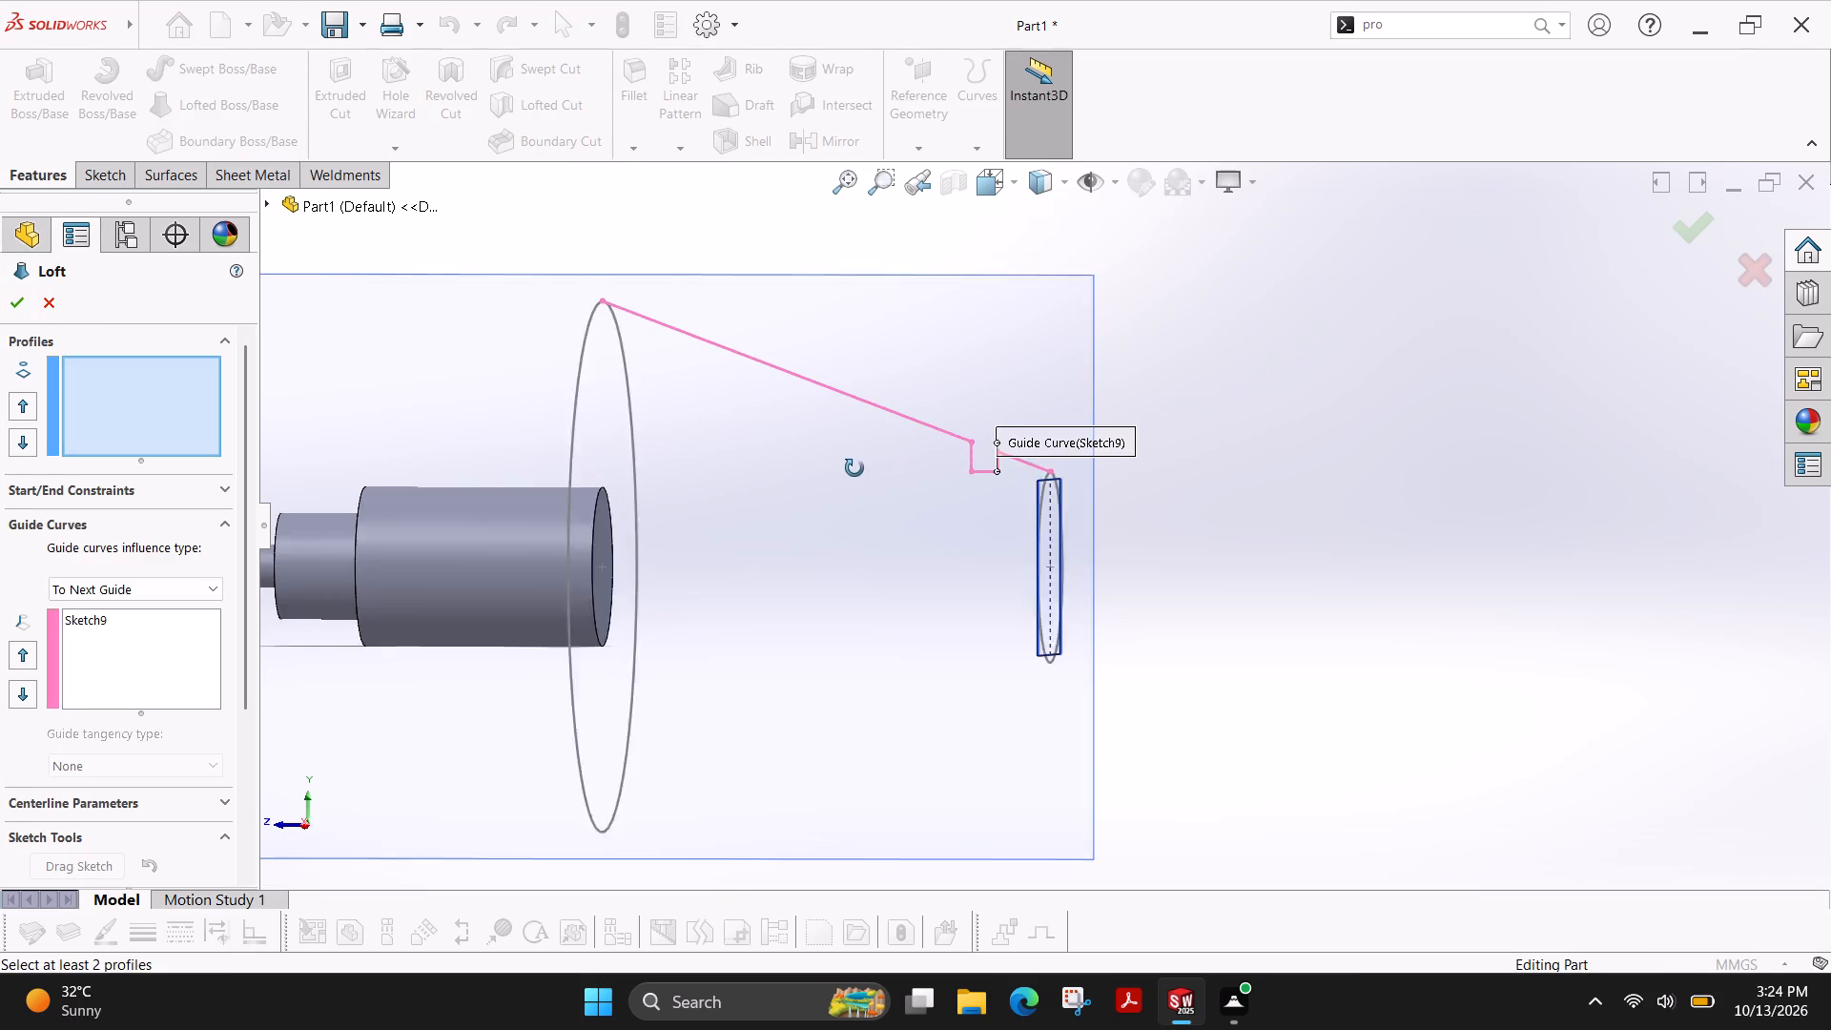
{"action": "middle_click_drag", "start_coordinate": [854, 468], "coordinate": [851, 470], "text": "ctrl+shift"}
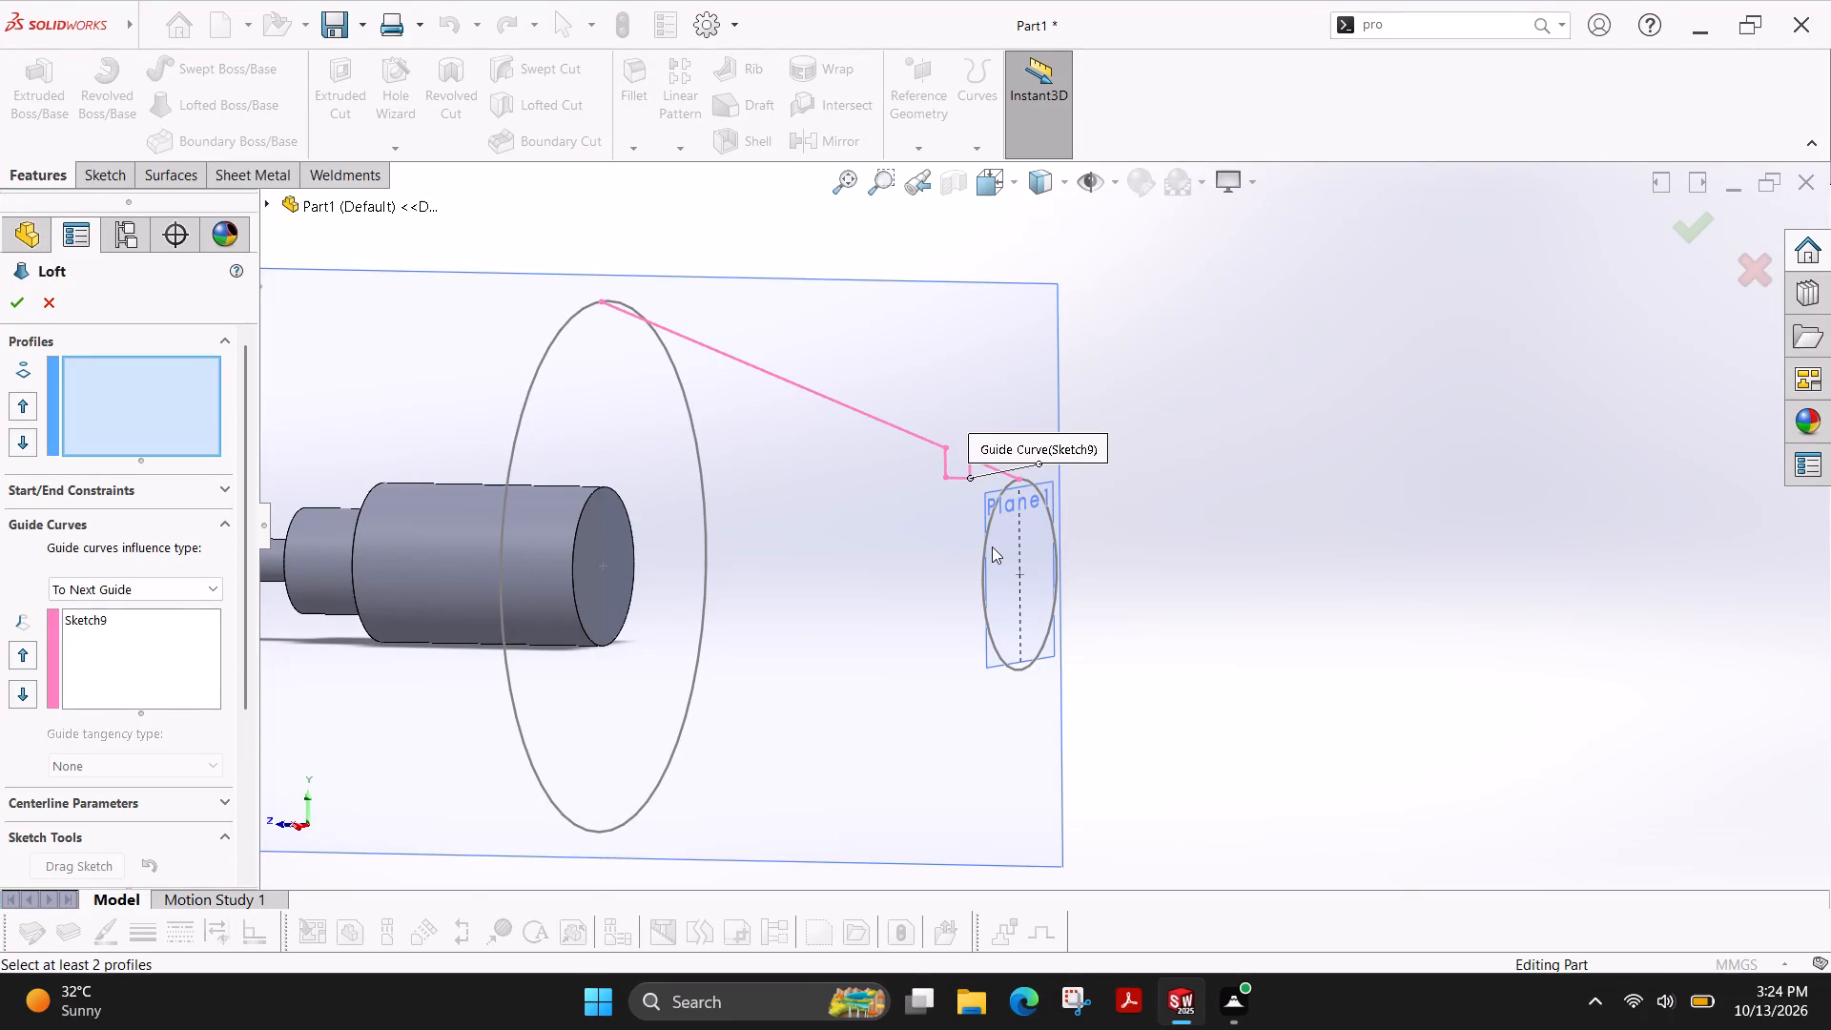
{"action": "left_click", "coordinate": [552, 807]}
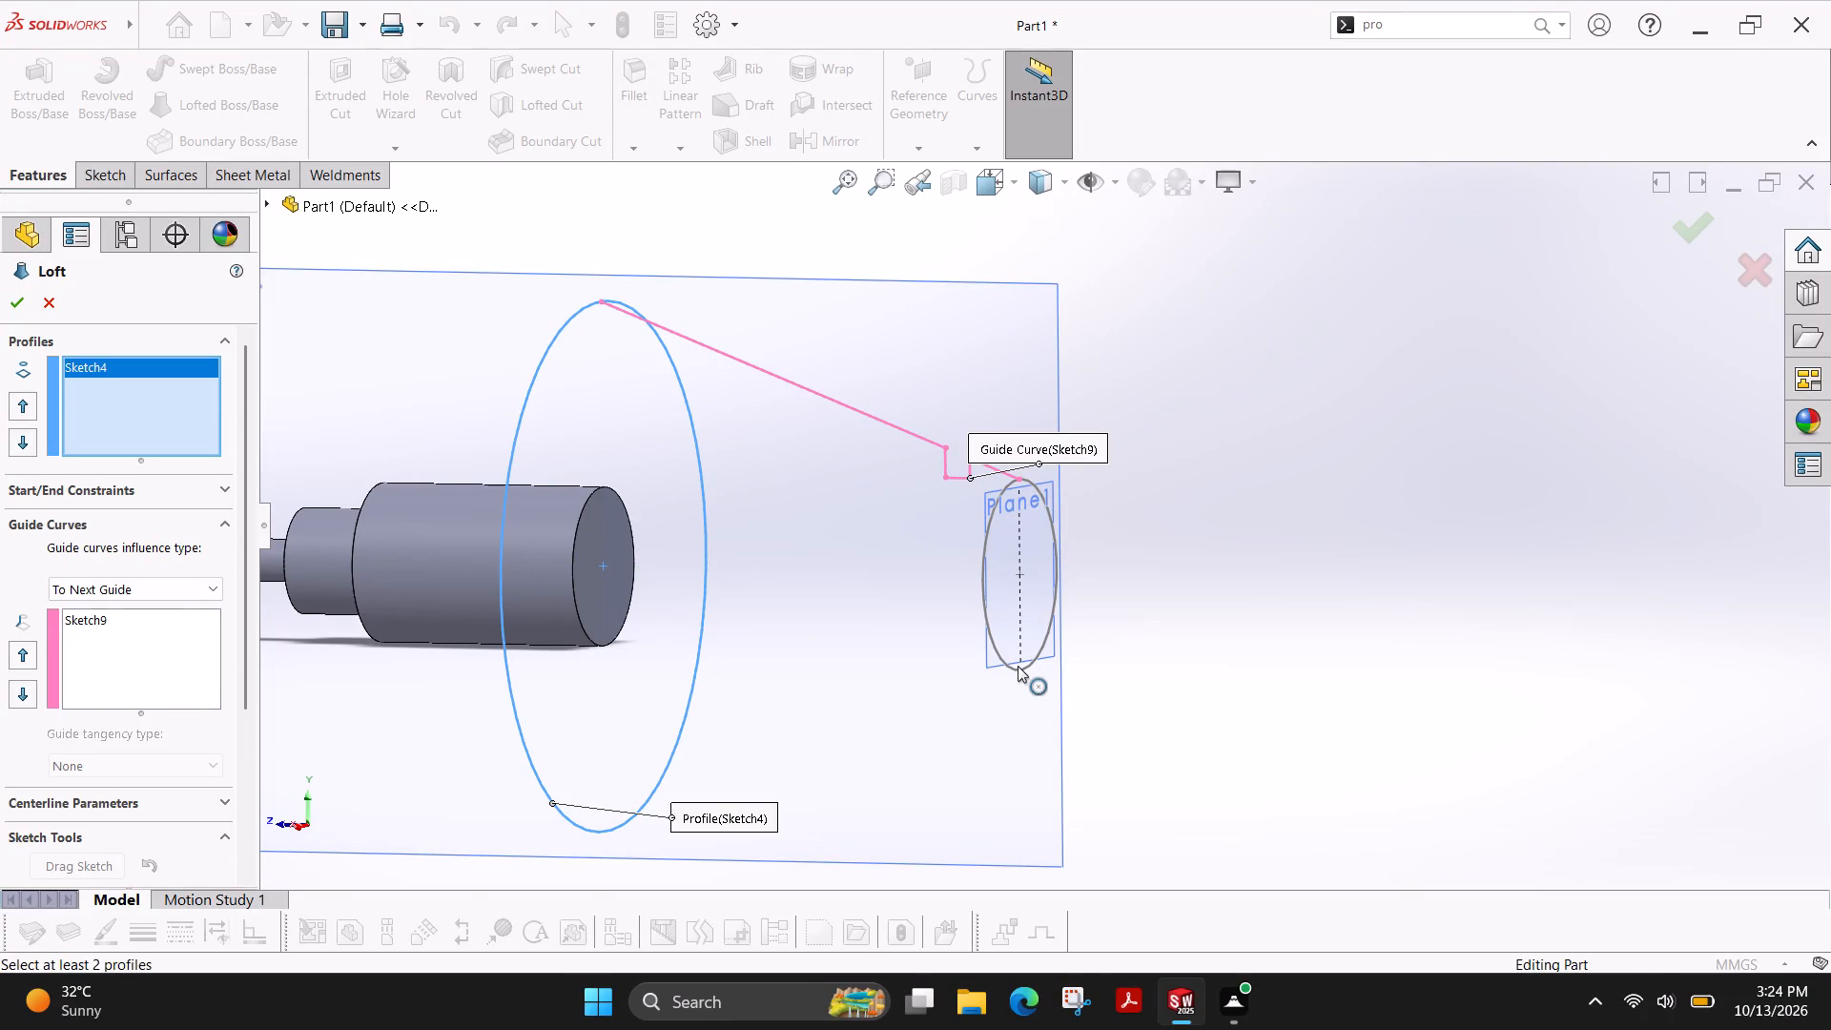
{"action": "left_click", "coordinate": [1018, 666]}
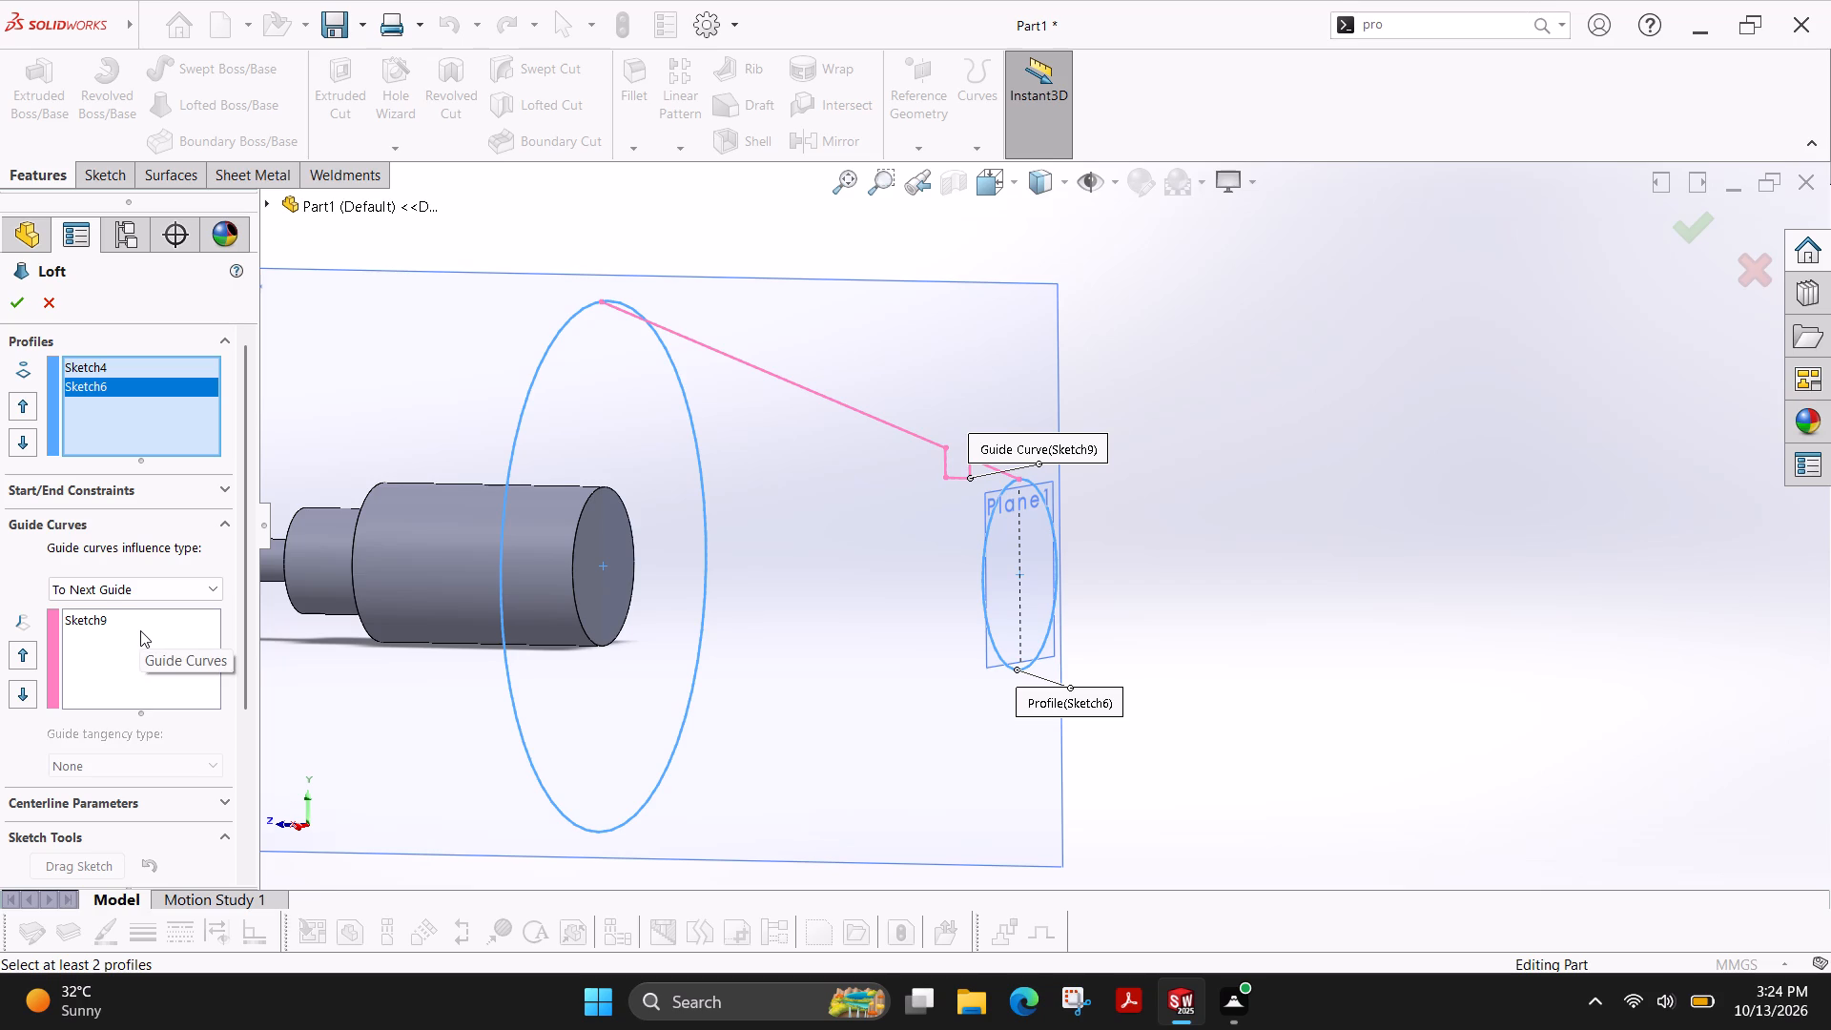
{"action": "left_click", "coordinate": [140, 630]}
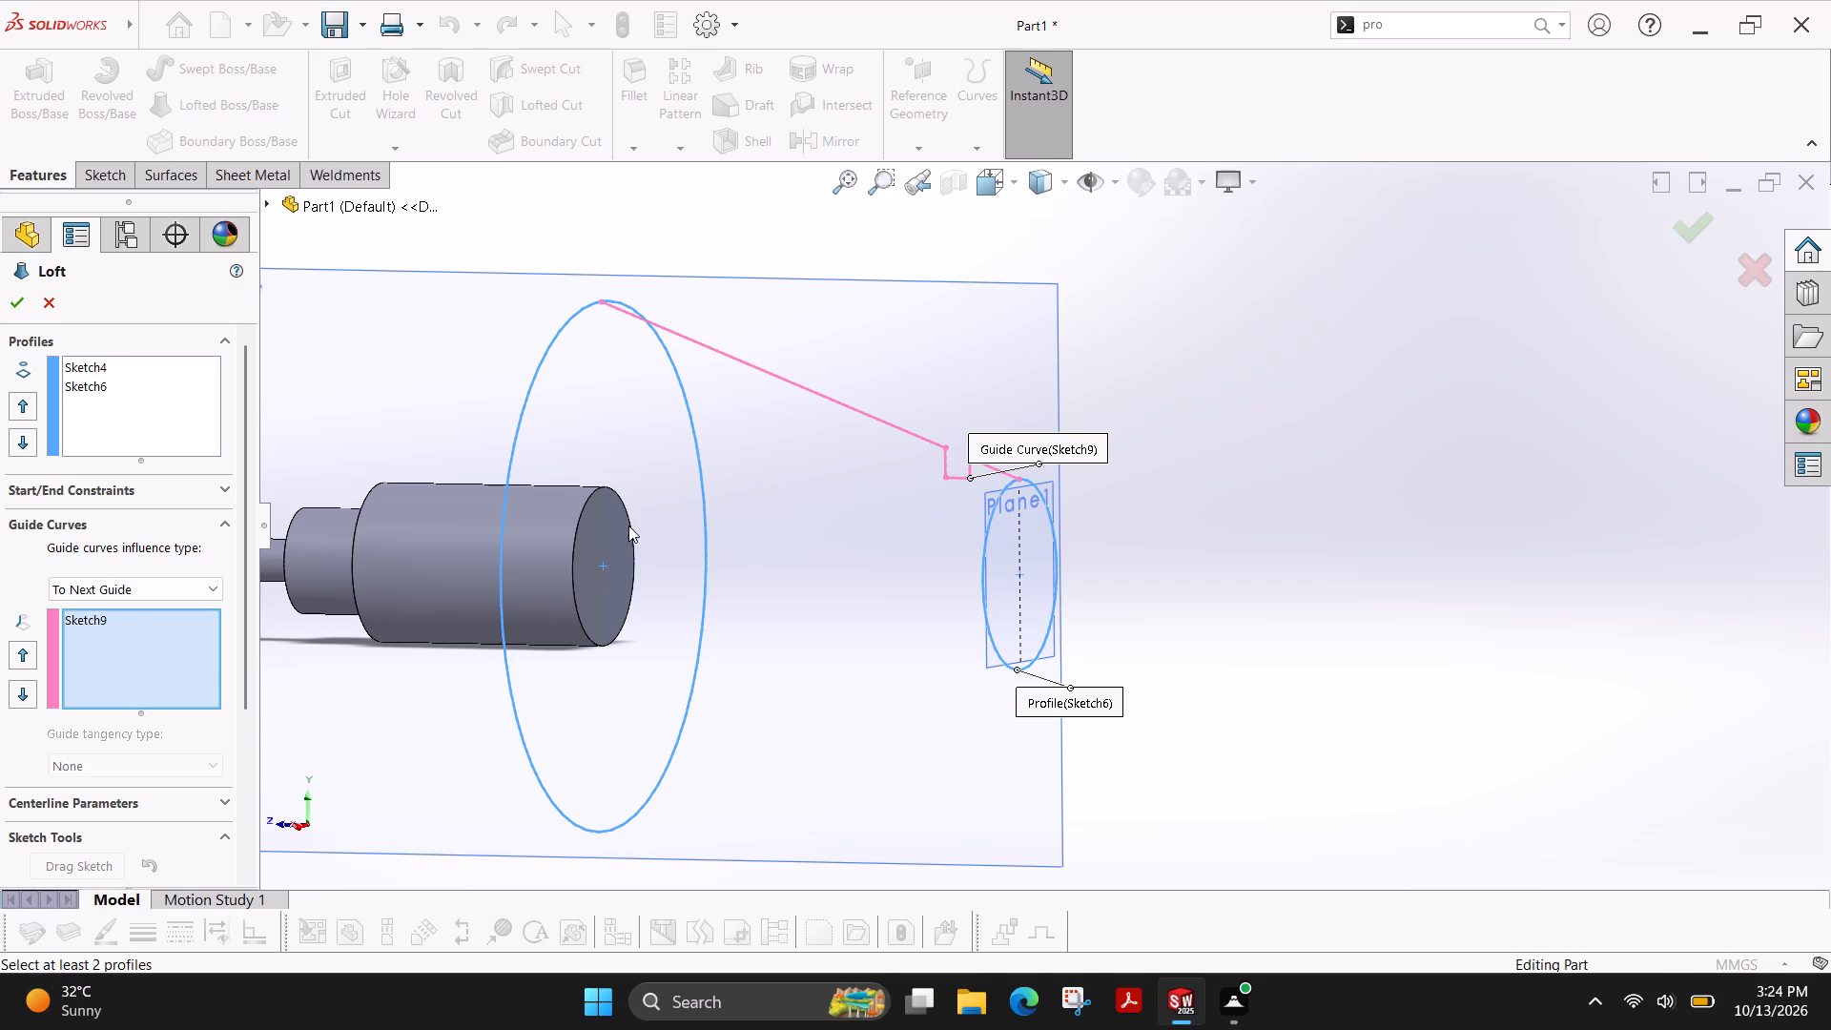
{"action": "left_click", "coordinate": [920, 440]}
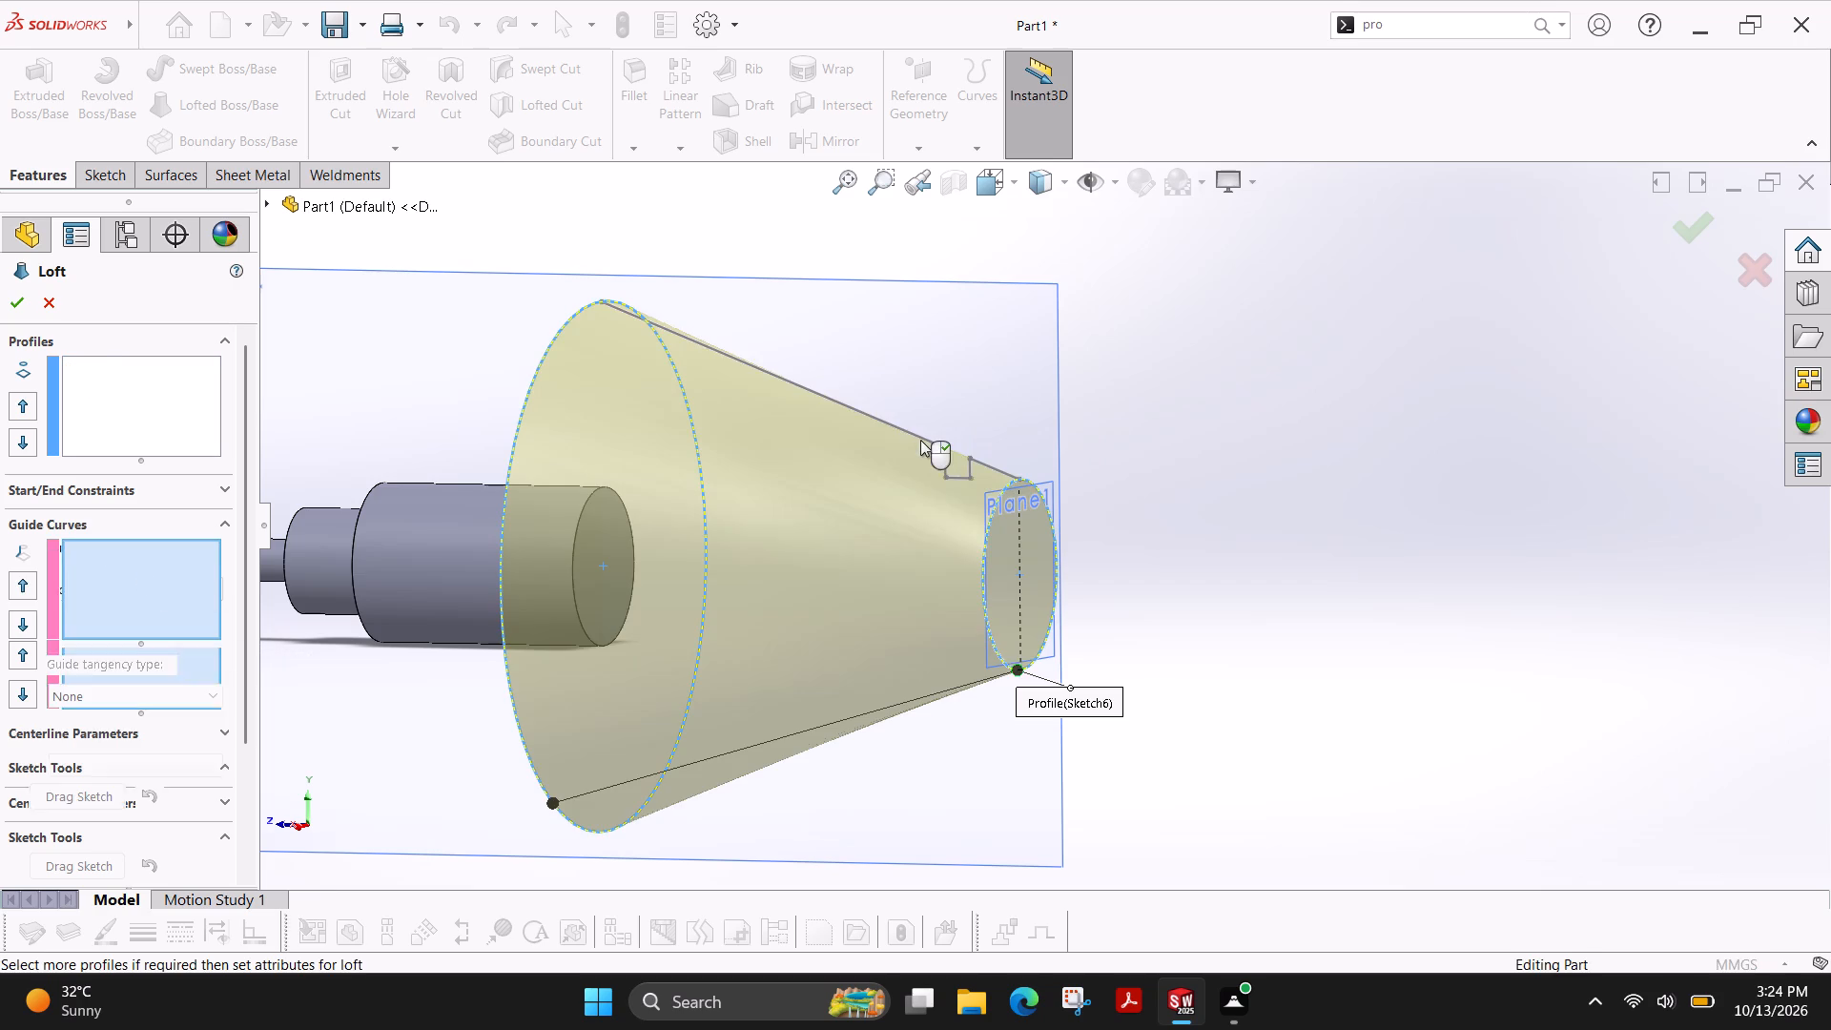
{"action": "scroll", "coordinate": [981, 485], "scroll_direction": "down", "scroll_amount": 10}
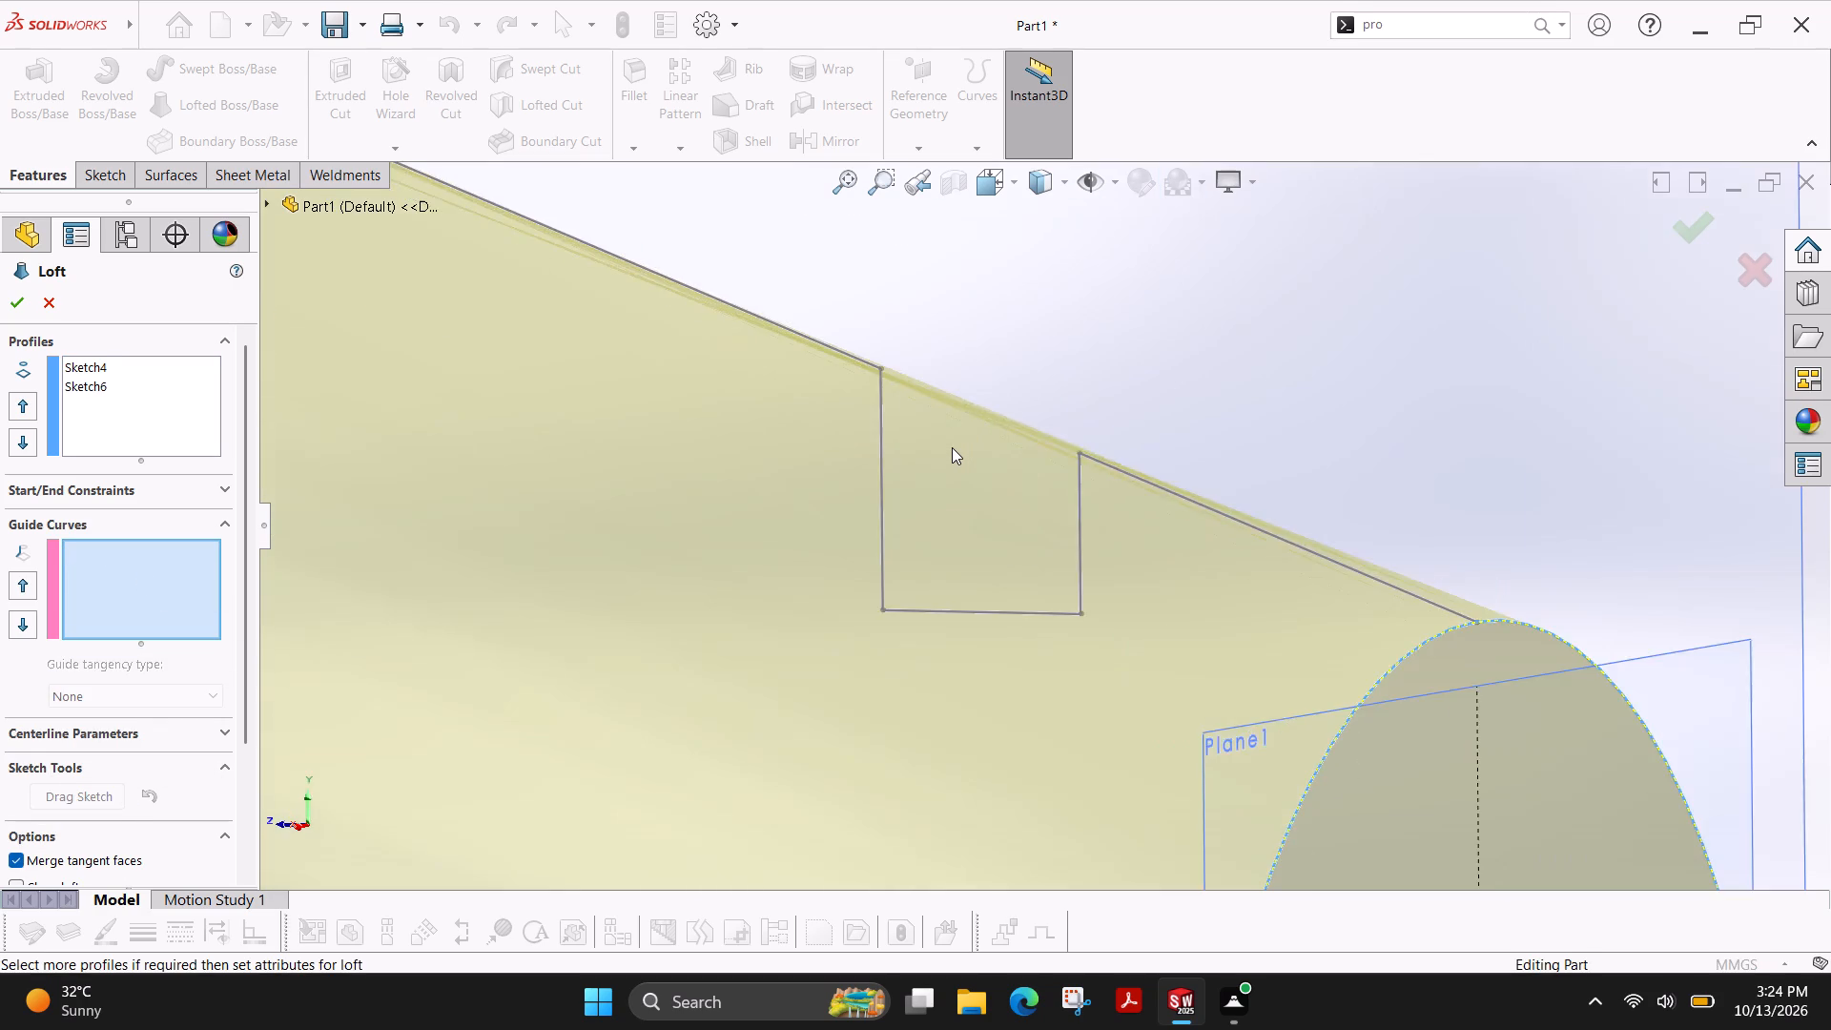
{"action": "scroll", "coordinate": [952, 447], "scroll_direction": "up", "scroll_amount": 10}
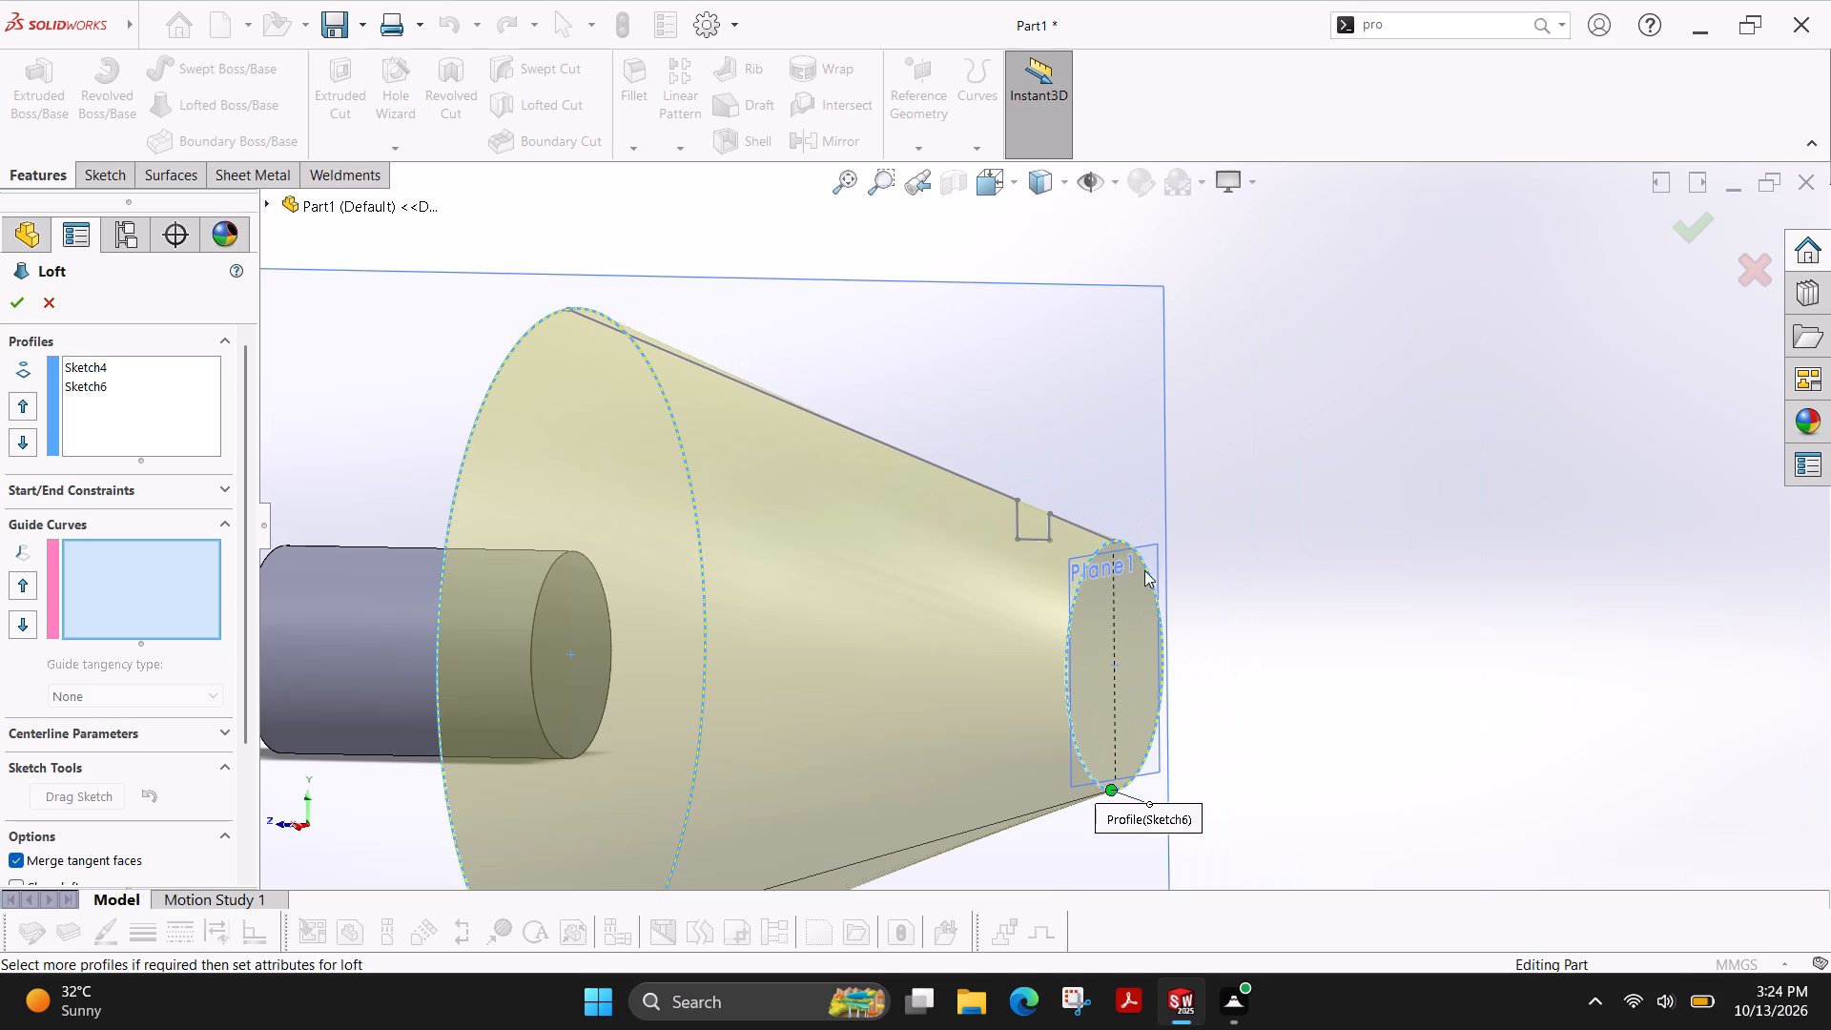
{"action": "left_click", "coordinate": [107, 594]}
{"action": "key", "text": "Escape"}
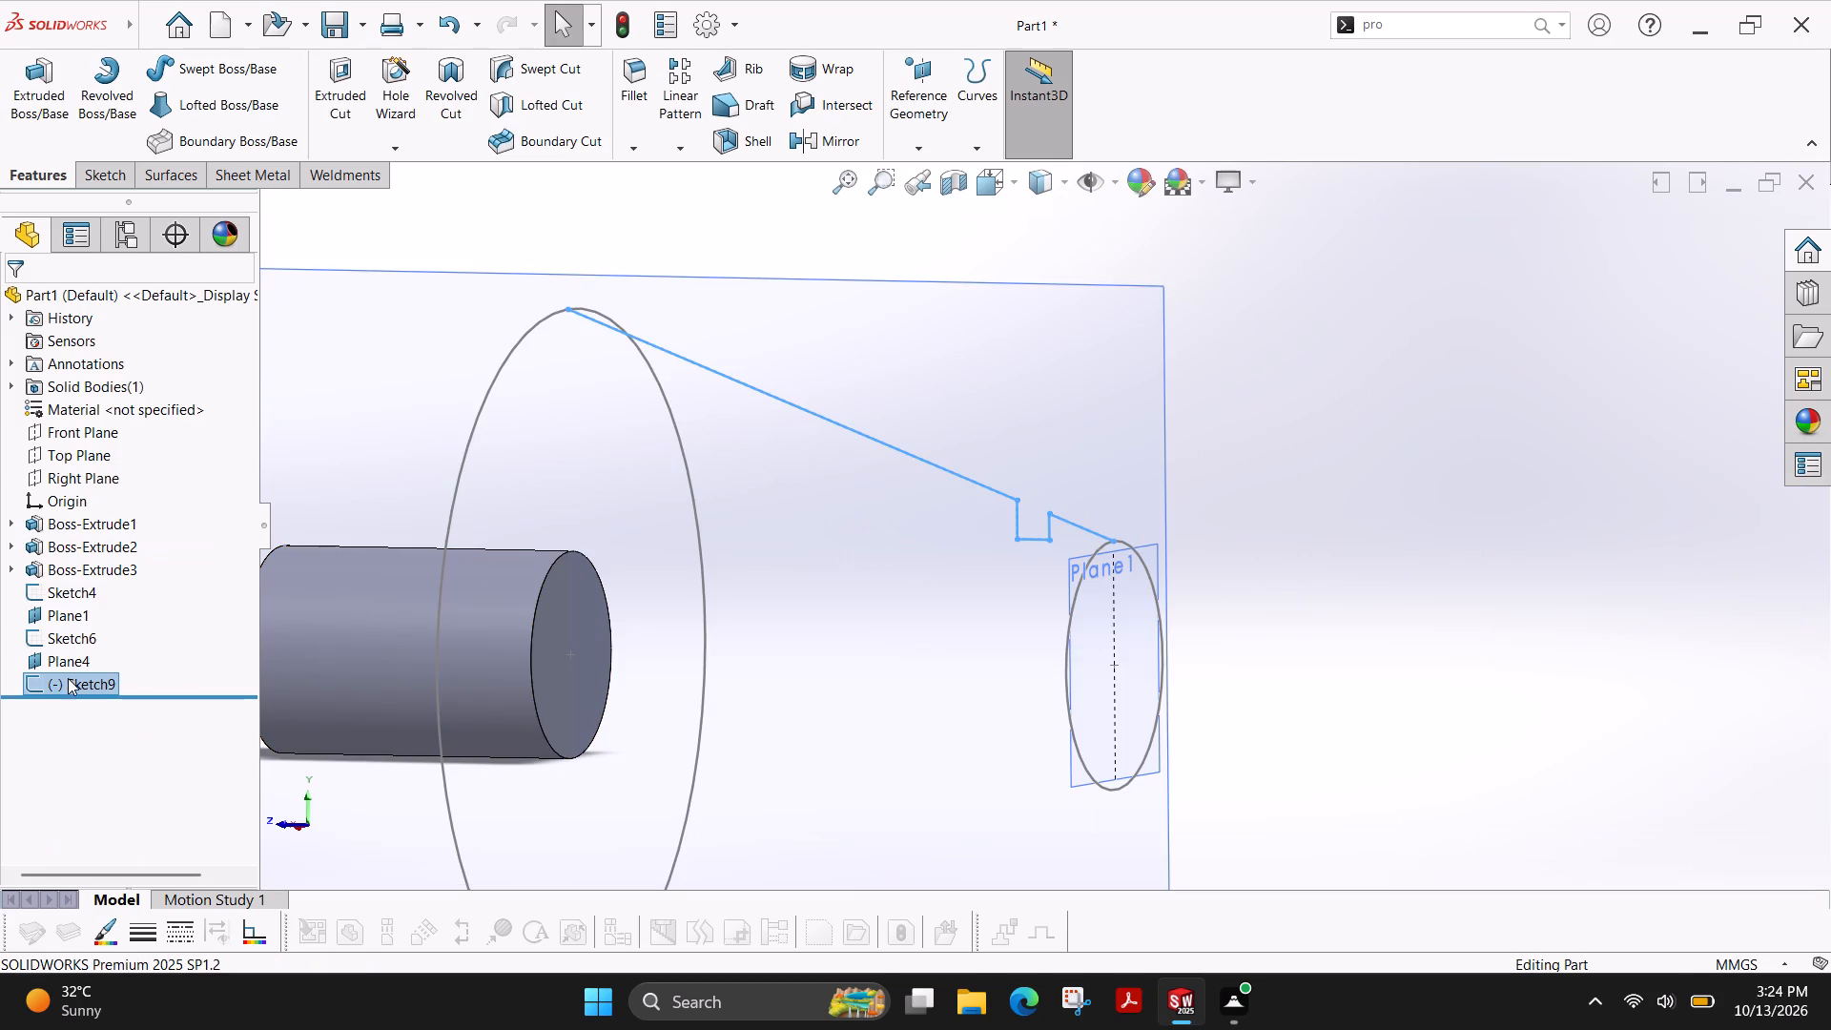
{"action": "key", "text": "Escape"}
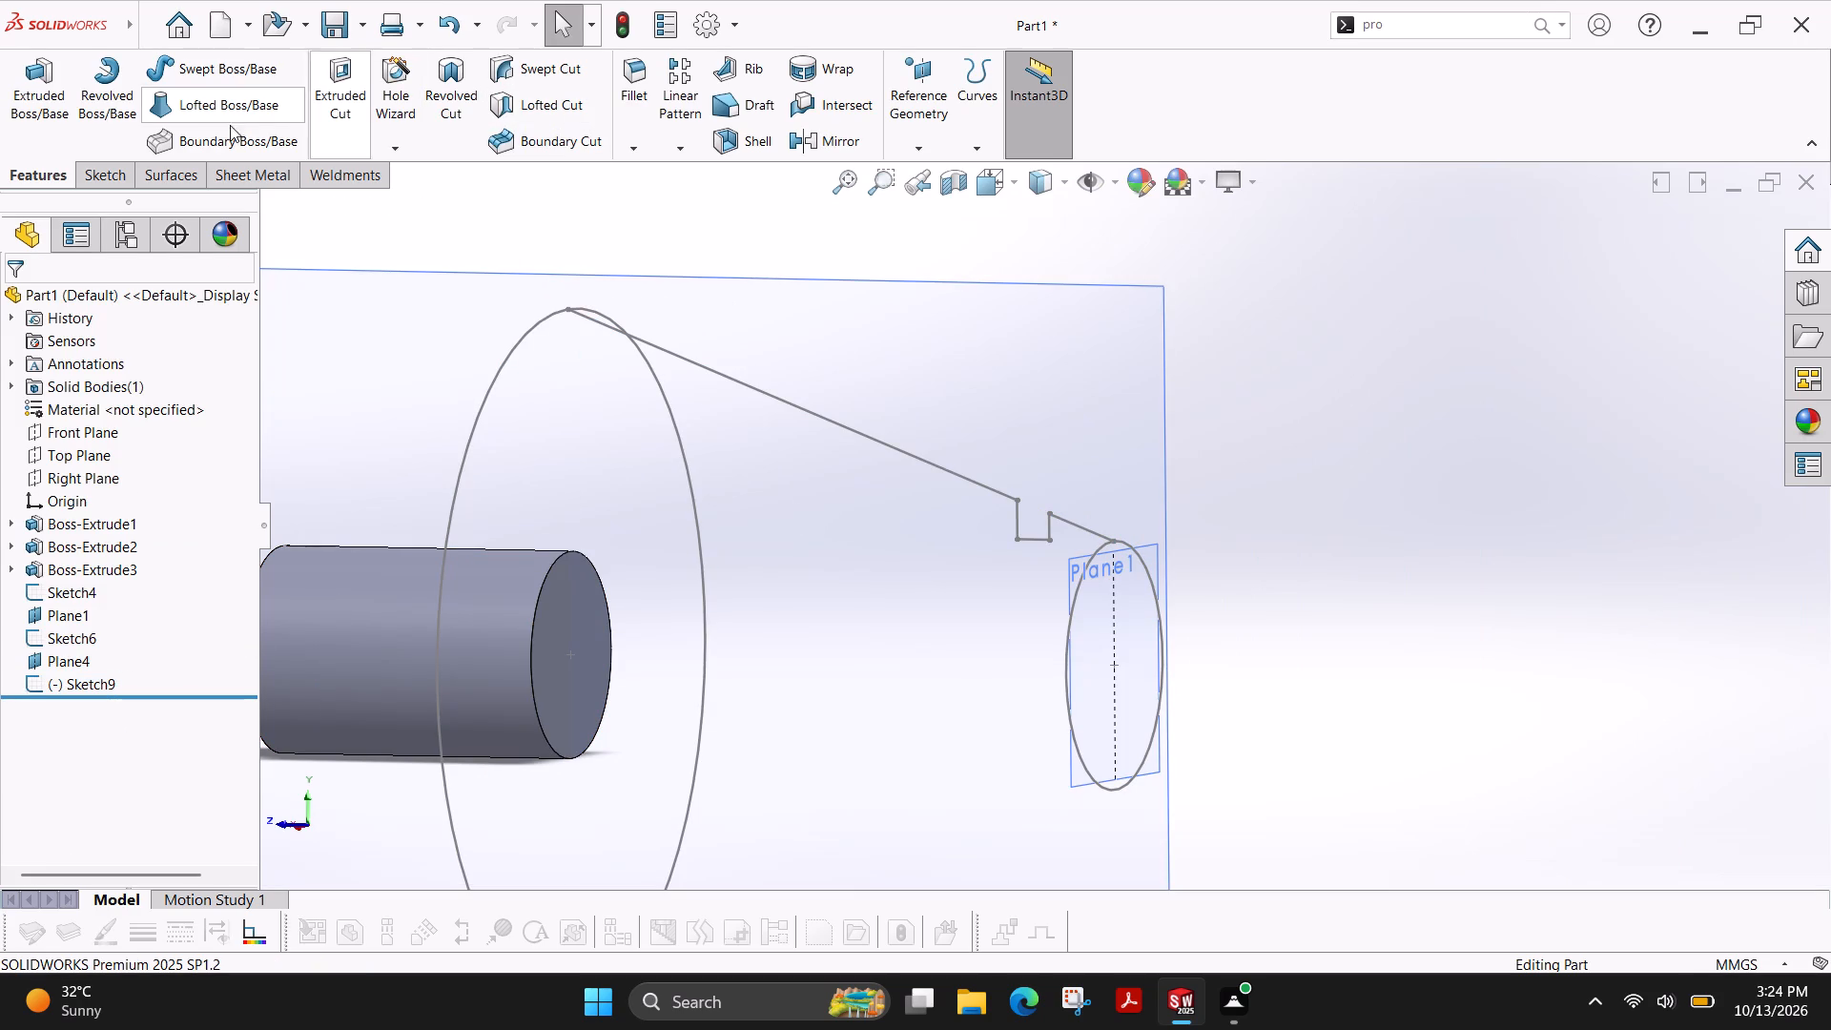
Set up a boss loft with the grooved side profile as guide curve and the 100 mm and 36 mm circles as profiles.
{"action": "left_click", "coordinate": [226, 111]}
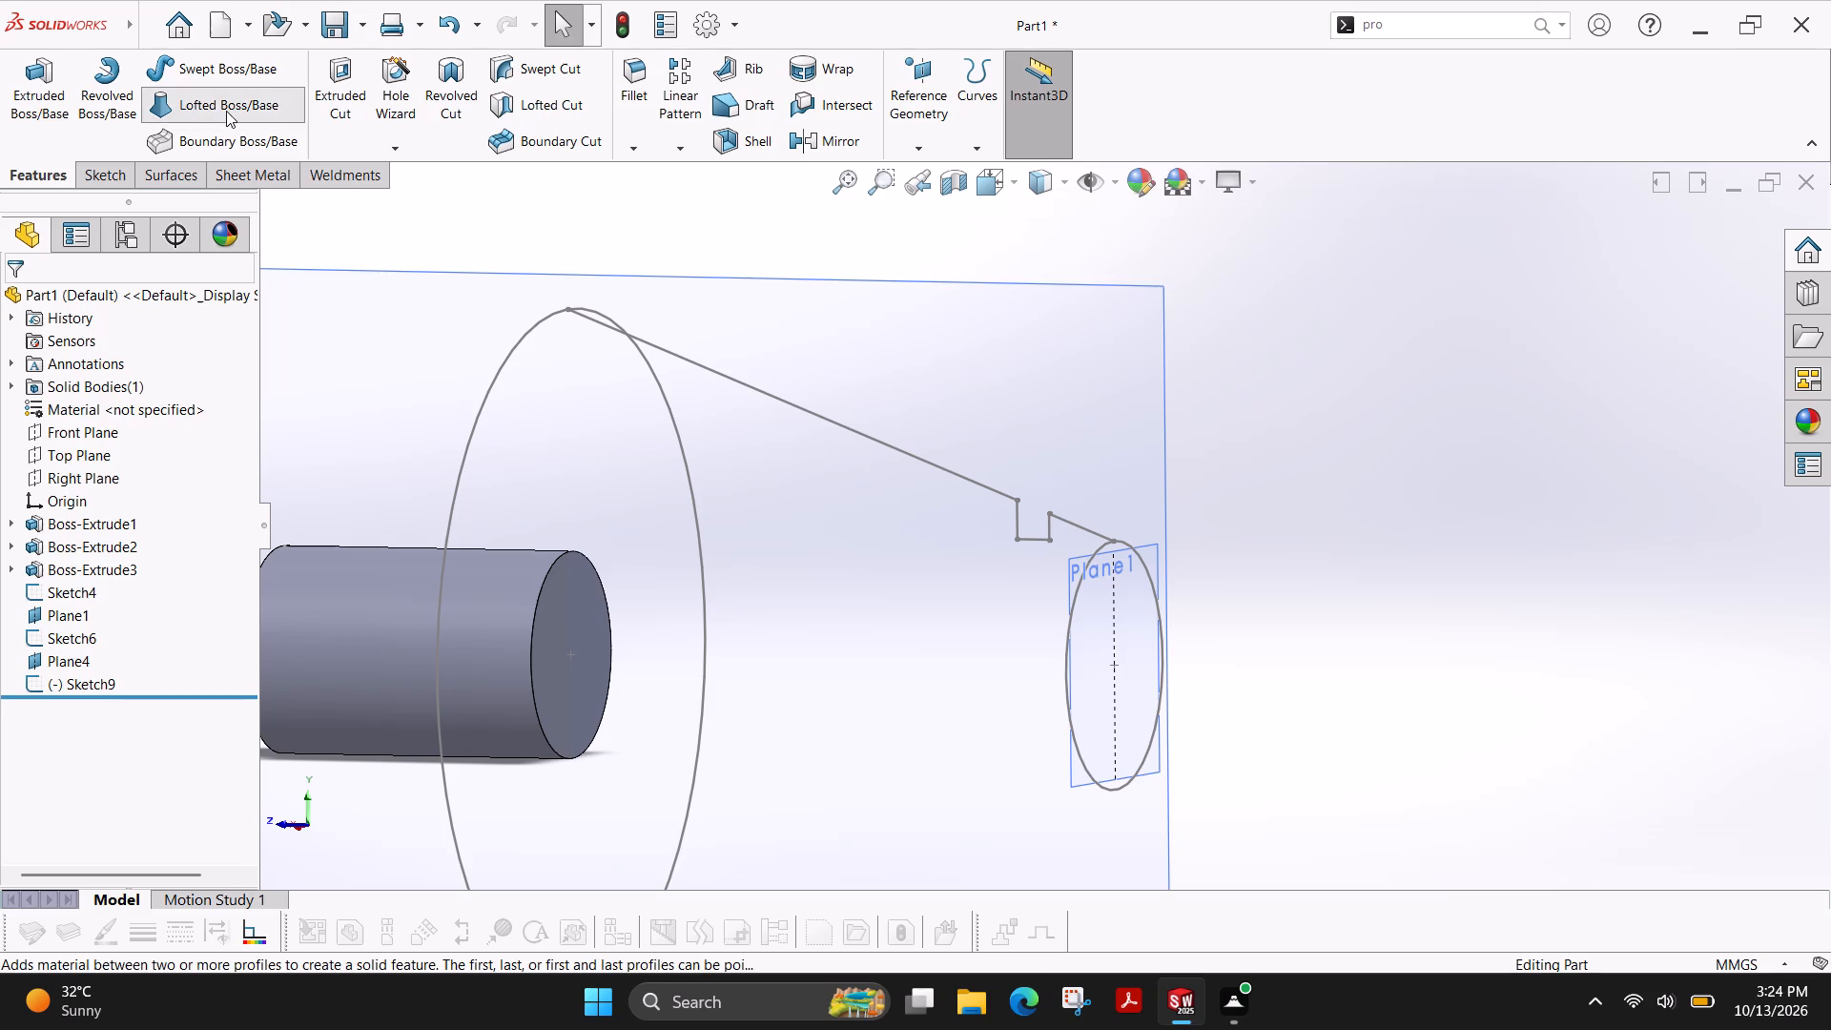
{"action": "left_click", "coordinate": [108, 578]}
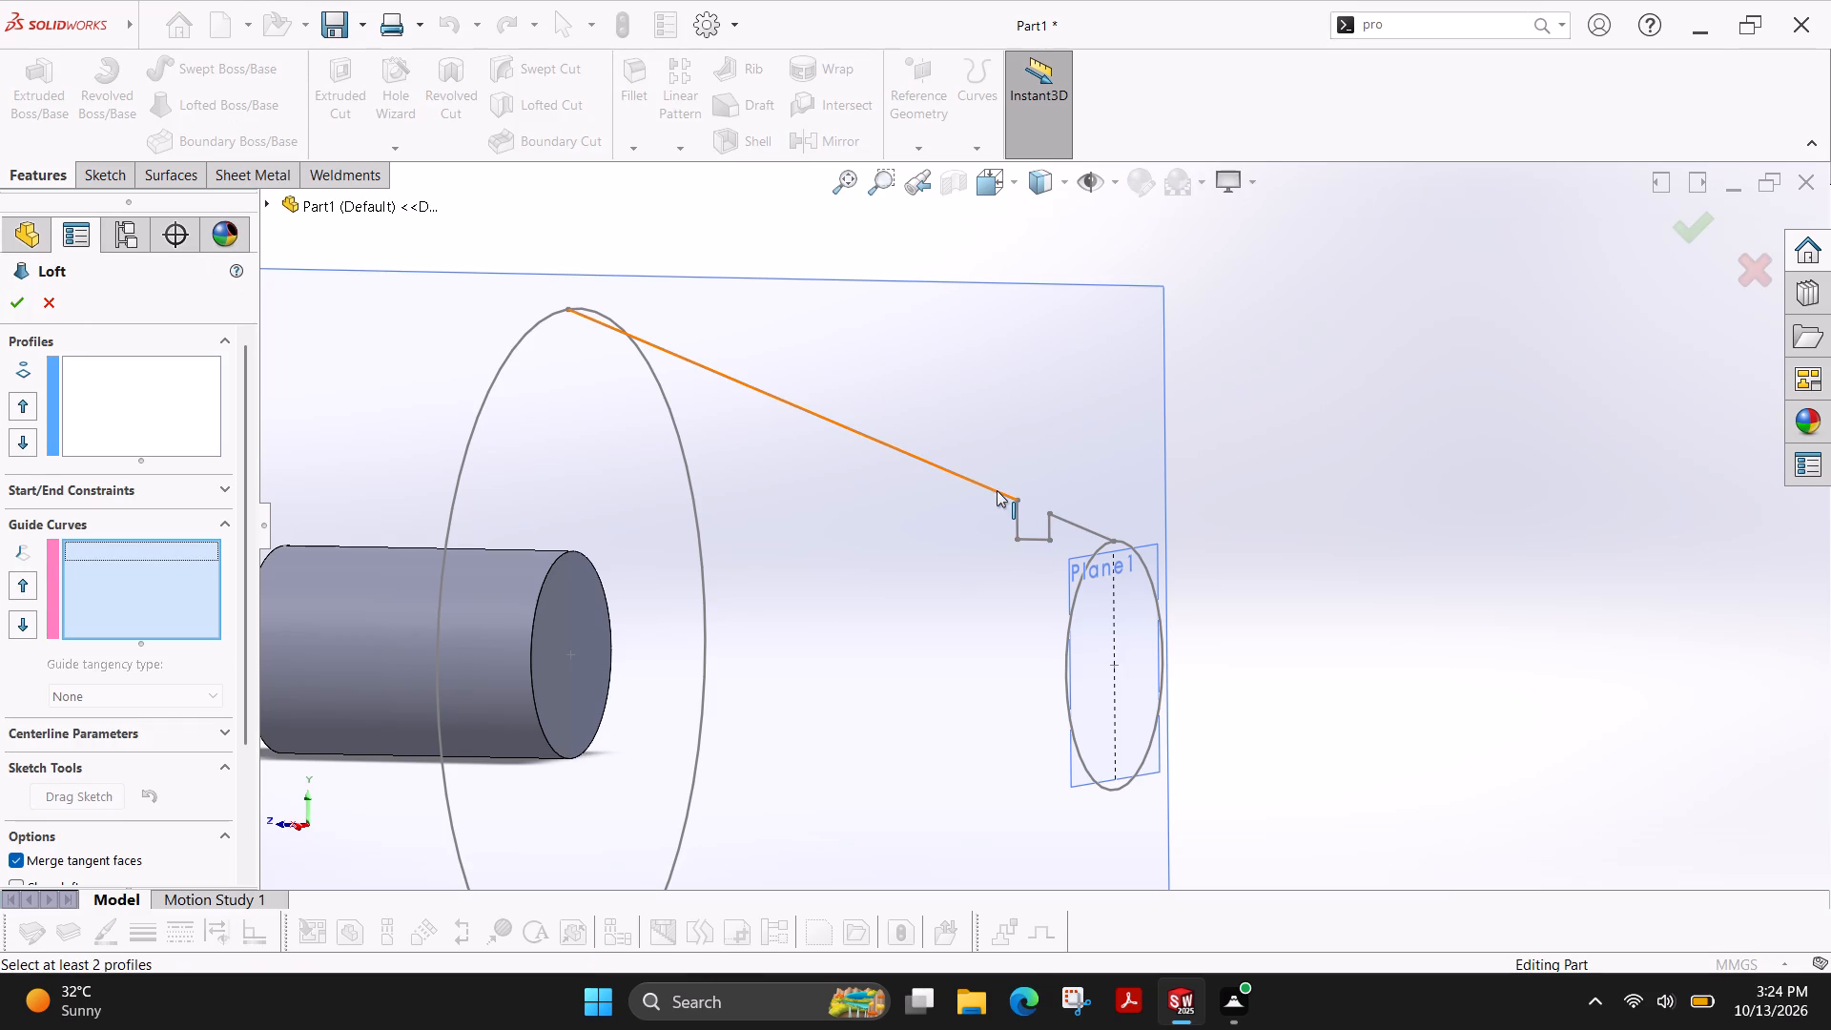
{"action": "left_click", "coordinate": [993, 491], "text": "ctrl"}
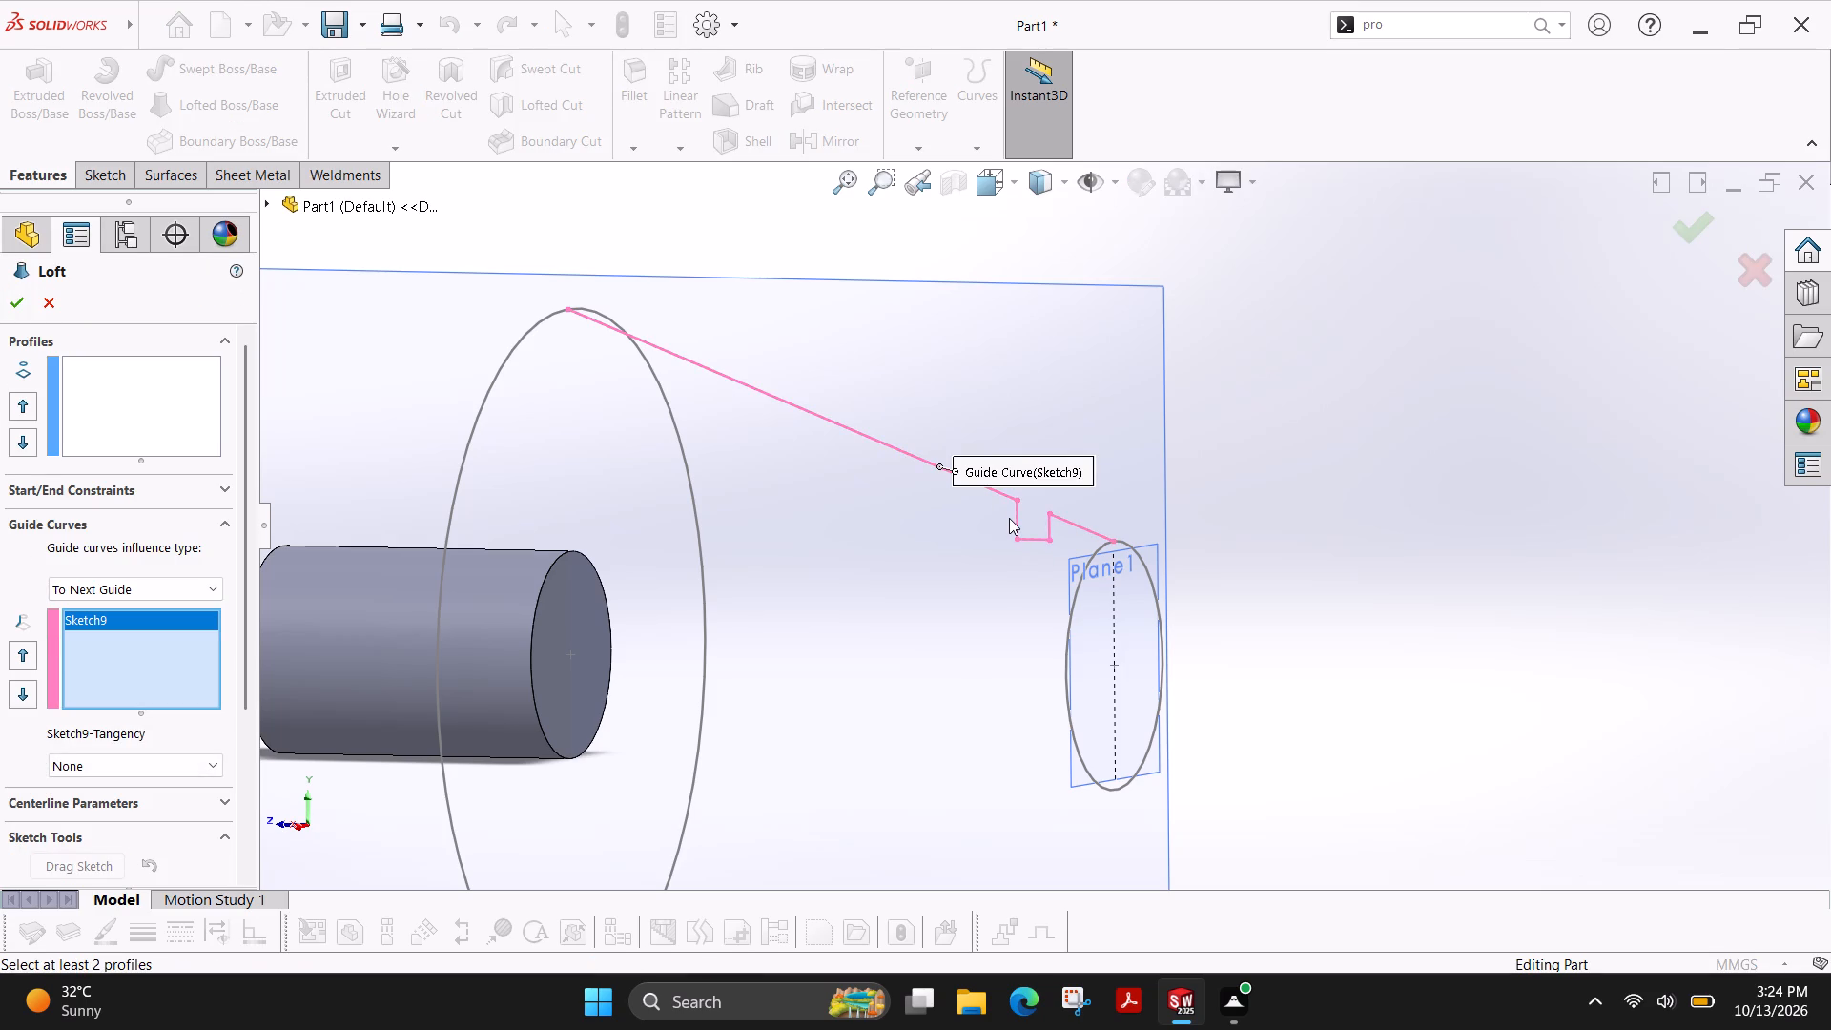
{"action": "scroll", "coordinate": [680, 456], "scroll_direction": "down", "scroll_amount": 1}
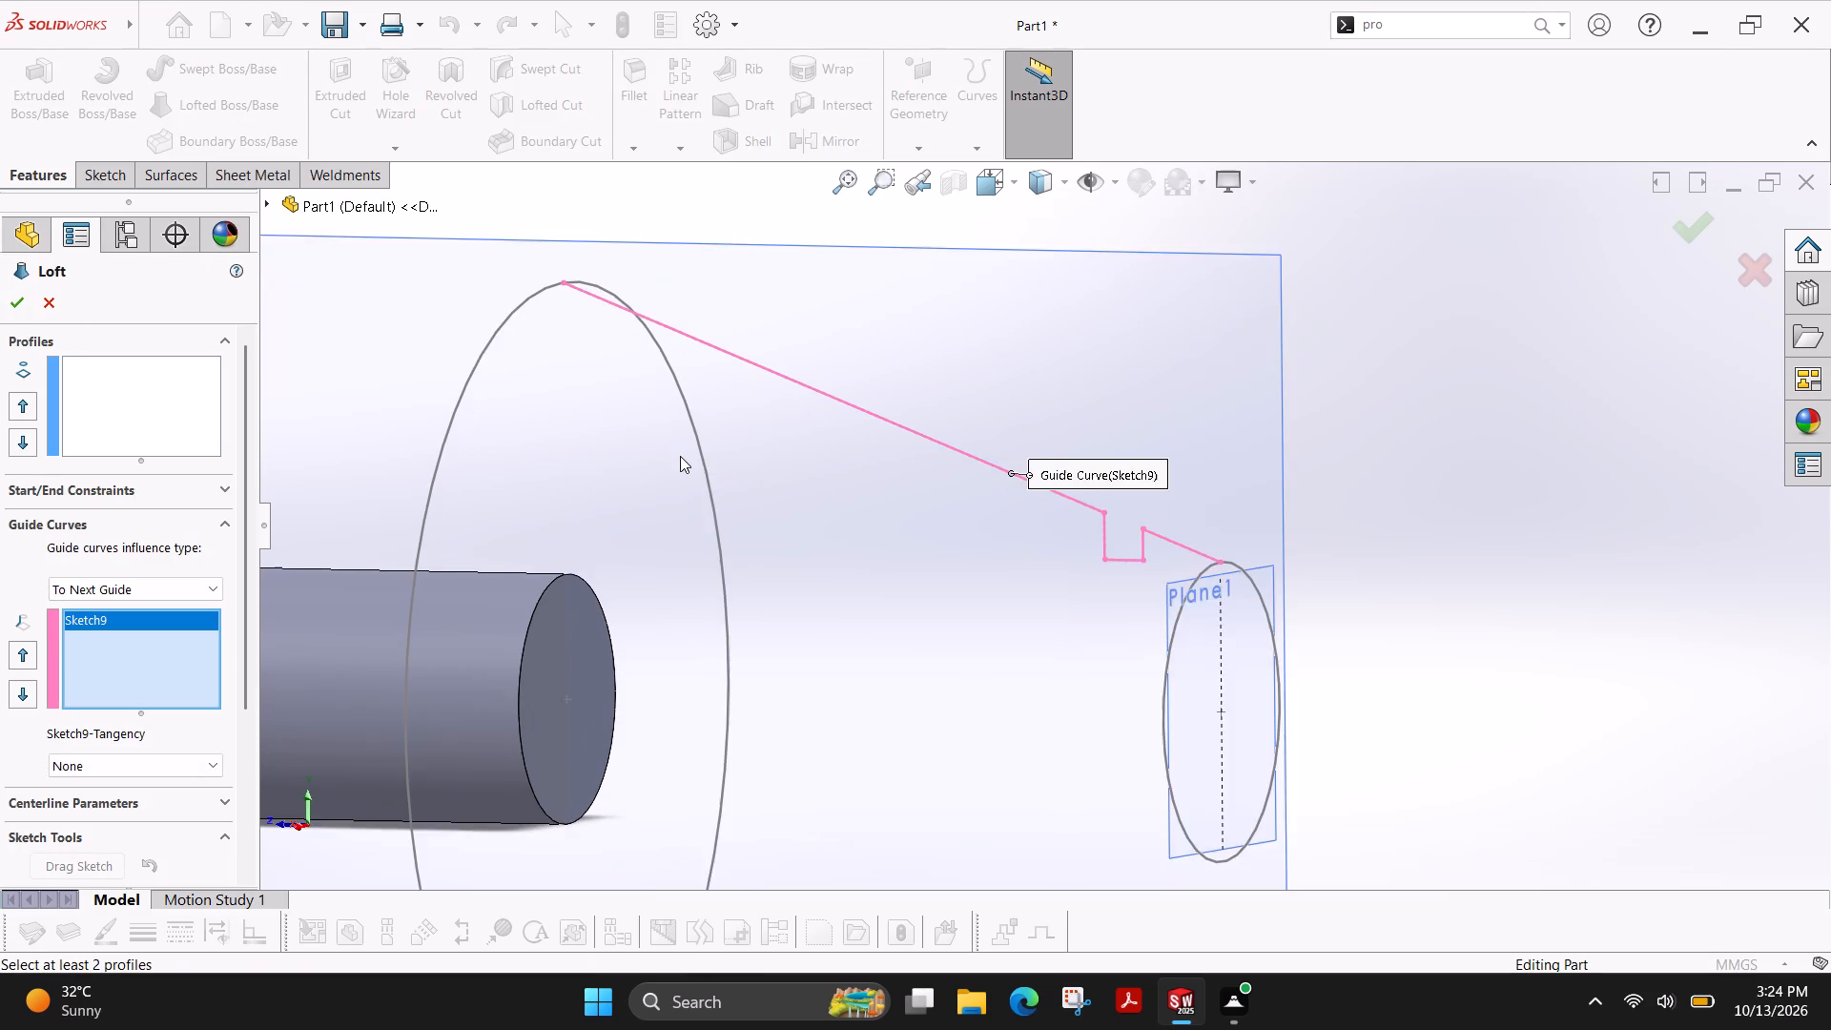
{"action": "scroll", "coordinate": [680, 456], "scroll_direction": "up", "scroll_amount": 2}
{"action": "left_click", "coordinate": [141, 402]}
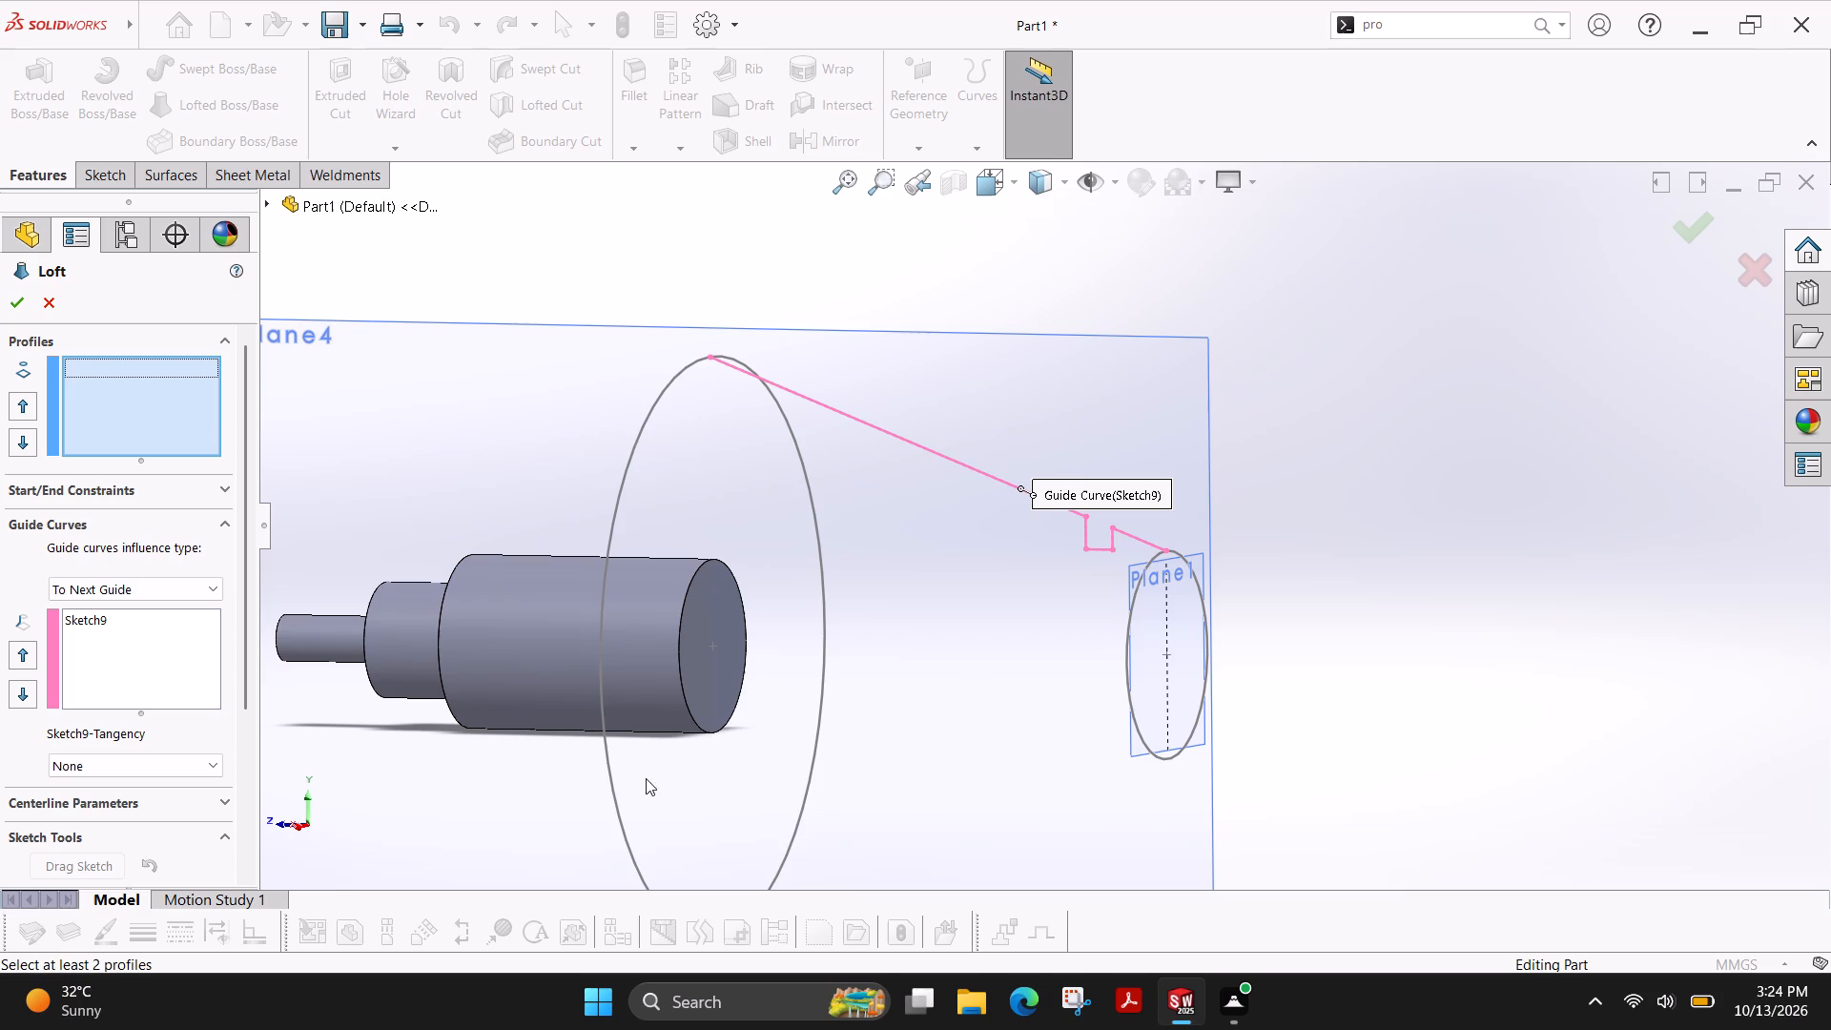
{"action": "left_click", "coordinate": [613, 786]}
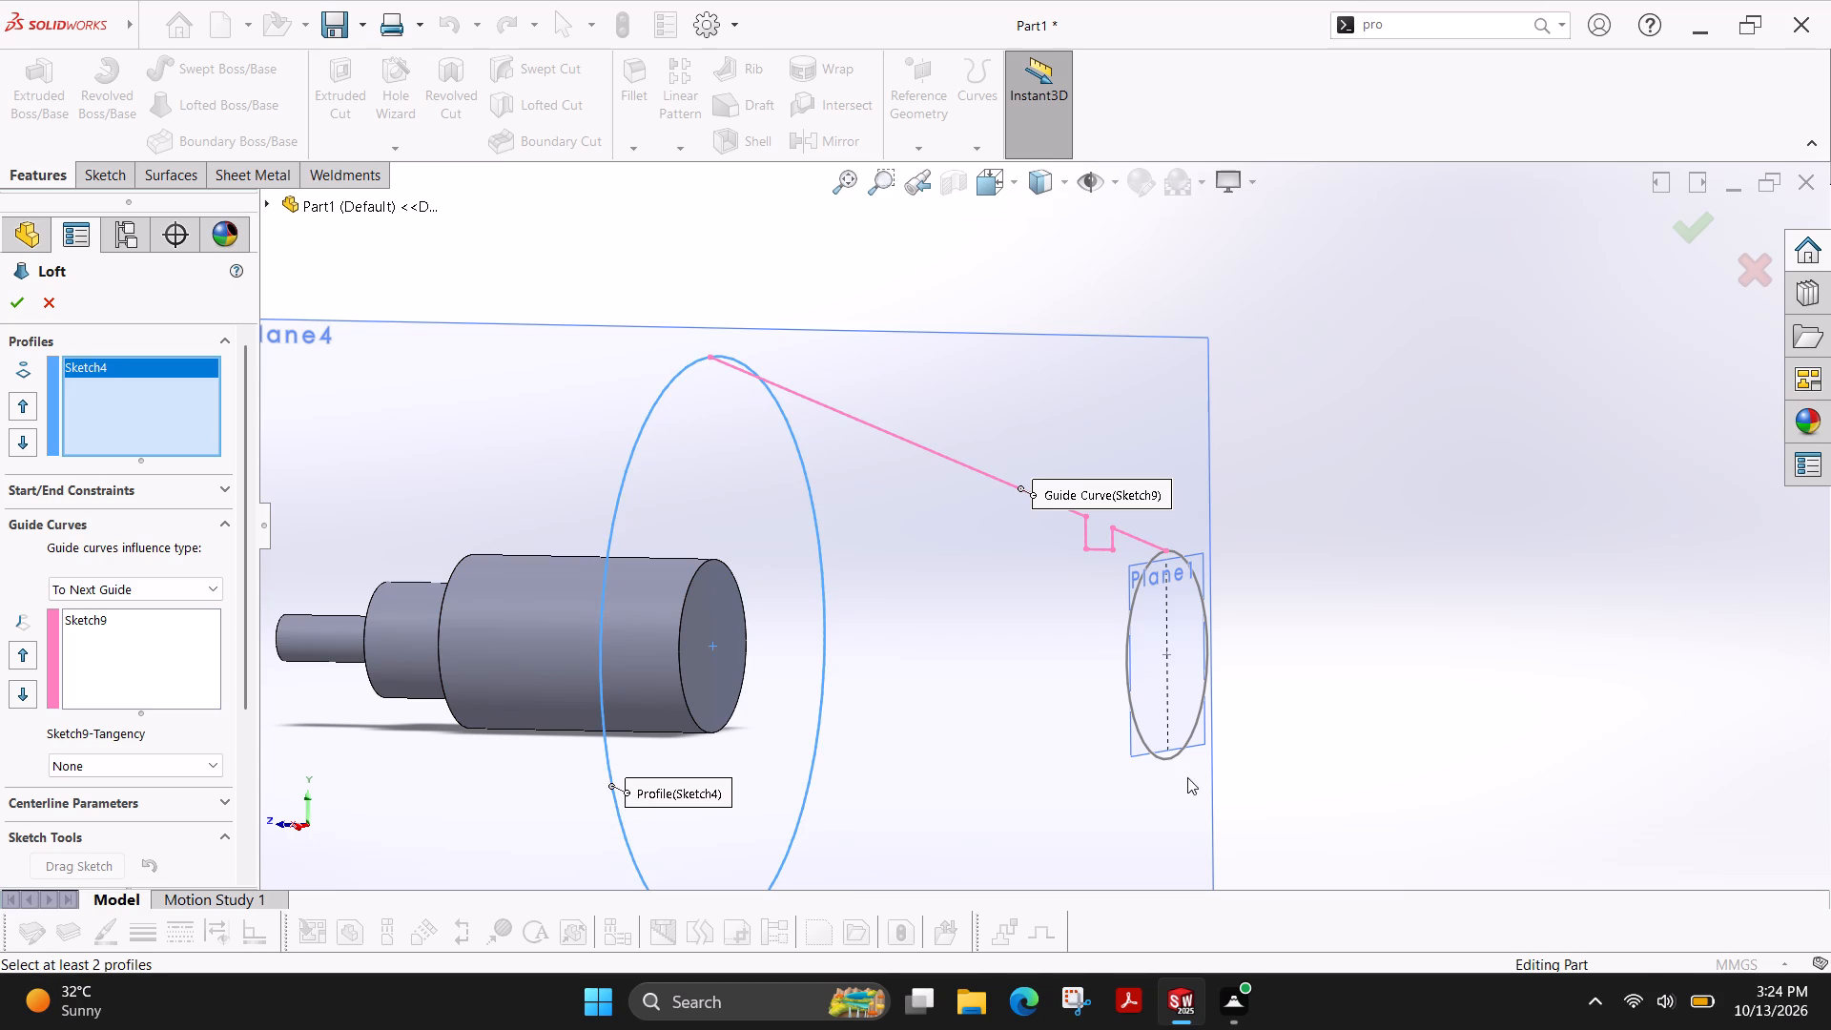
{"action": "left_click", "coordinate": [1164, 758]}
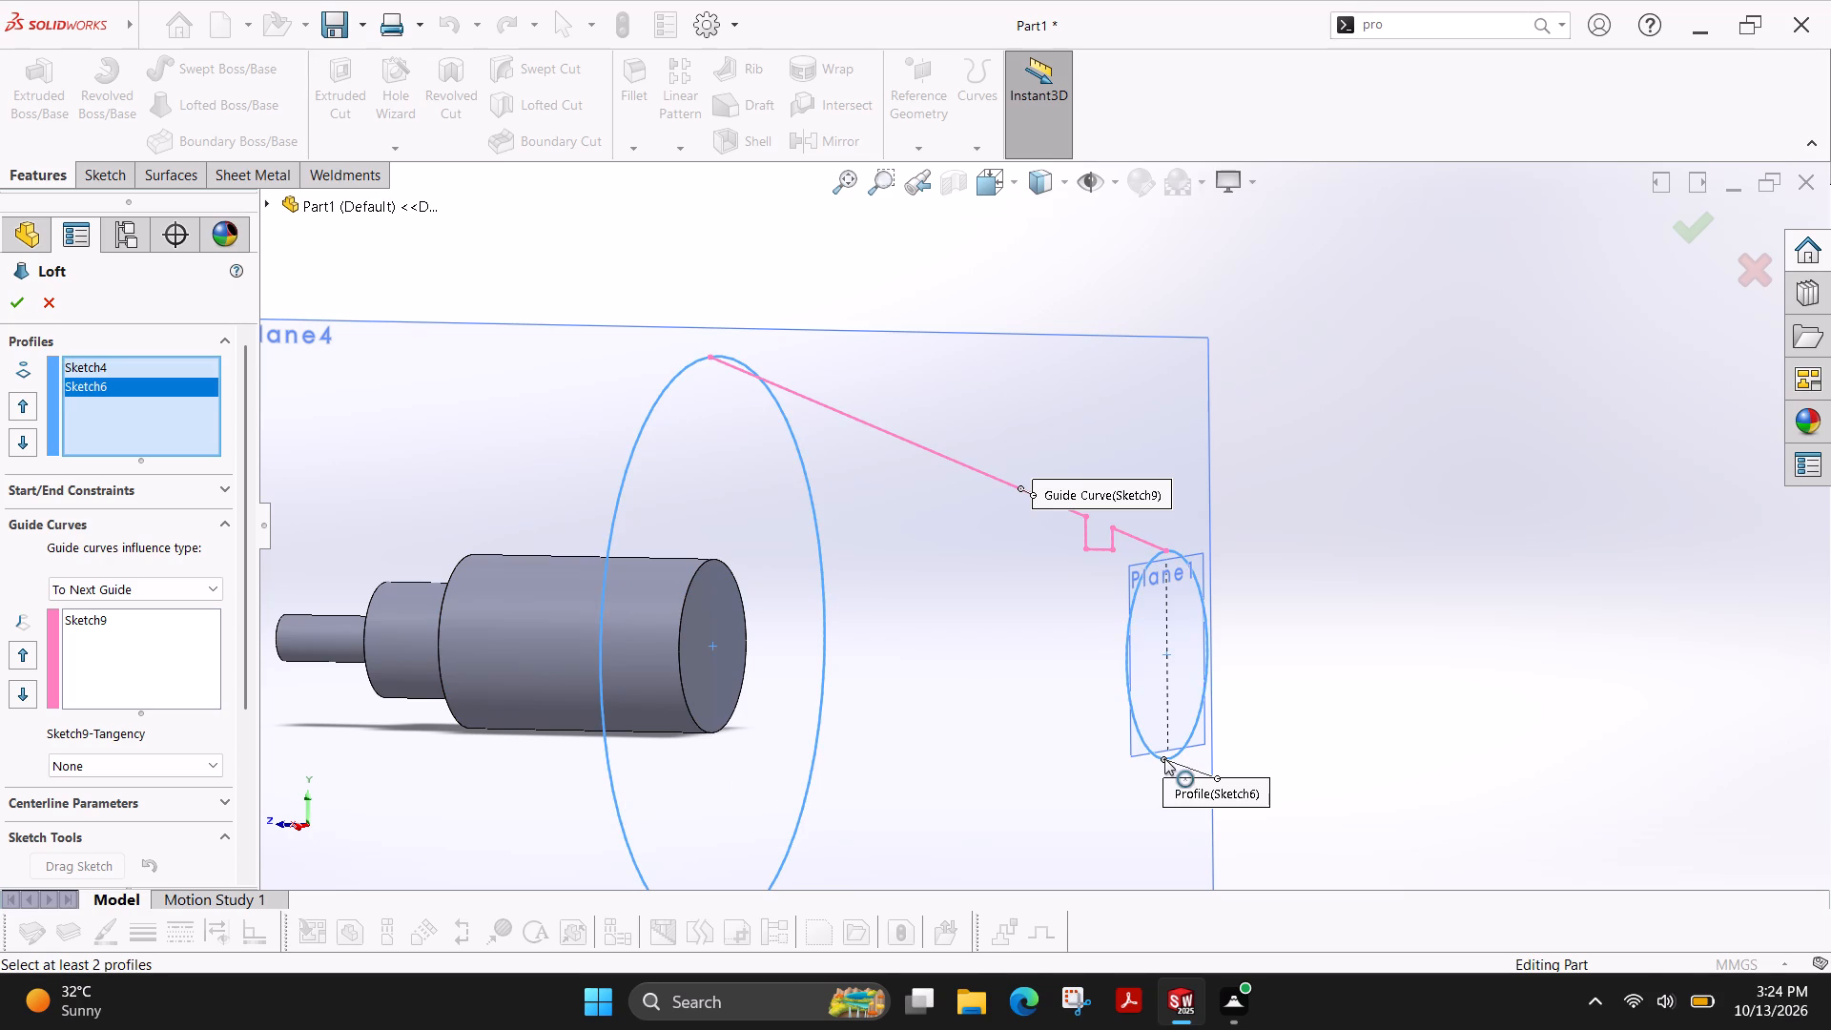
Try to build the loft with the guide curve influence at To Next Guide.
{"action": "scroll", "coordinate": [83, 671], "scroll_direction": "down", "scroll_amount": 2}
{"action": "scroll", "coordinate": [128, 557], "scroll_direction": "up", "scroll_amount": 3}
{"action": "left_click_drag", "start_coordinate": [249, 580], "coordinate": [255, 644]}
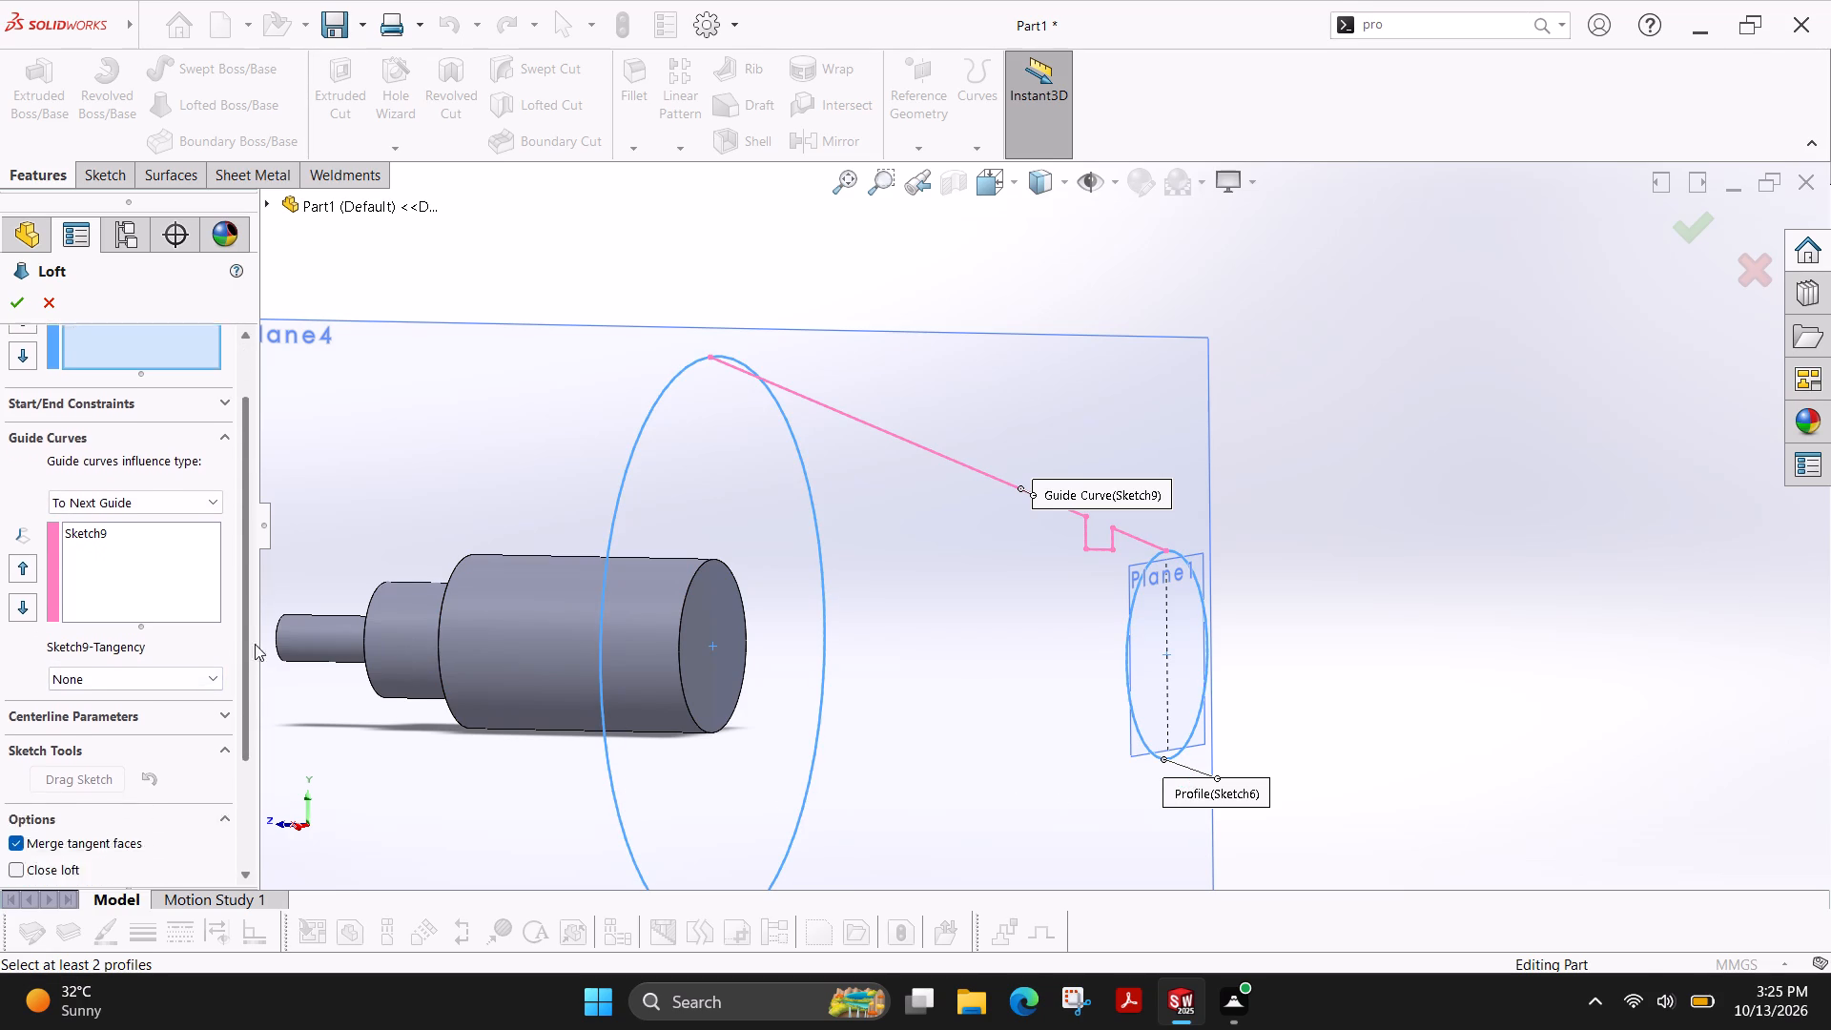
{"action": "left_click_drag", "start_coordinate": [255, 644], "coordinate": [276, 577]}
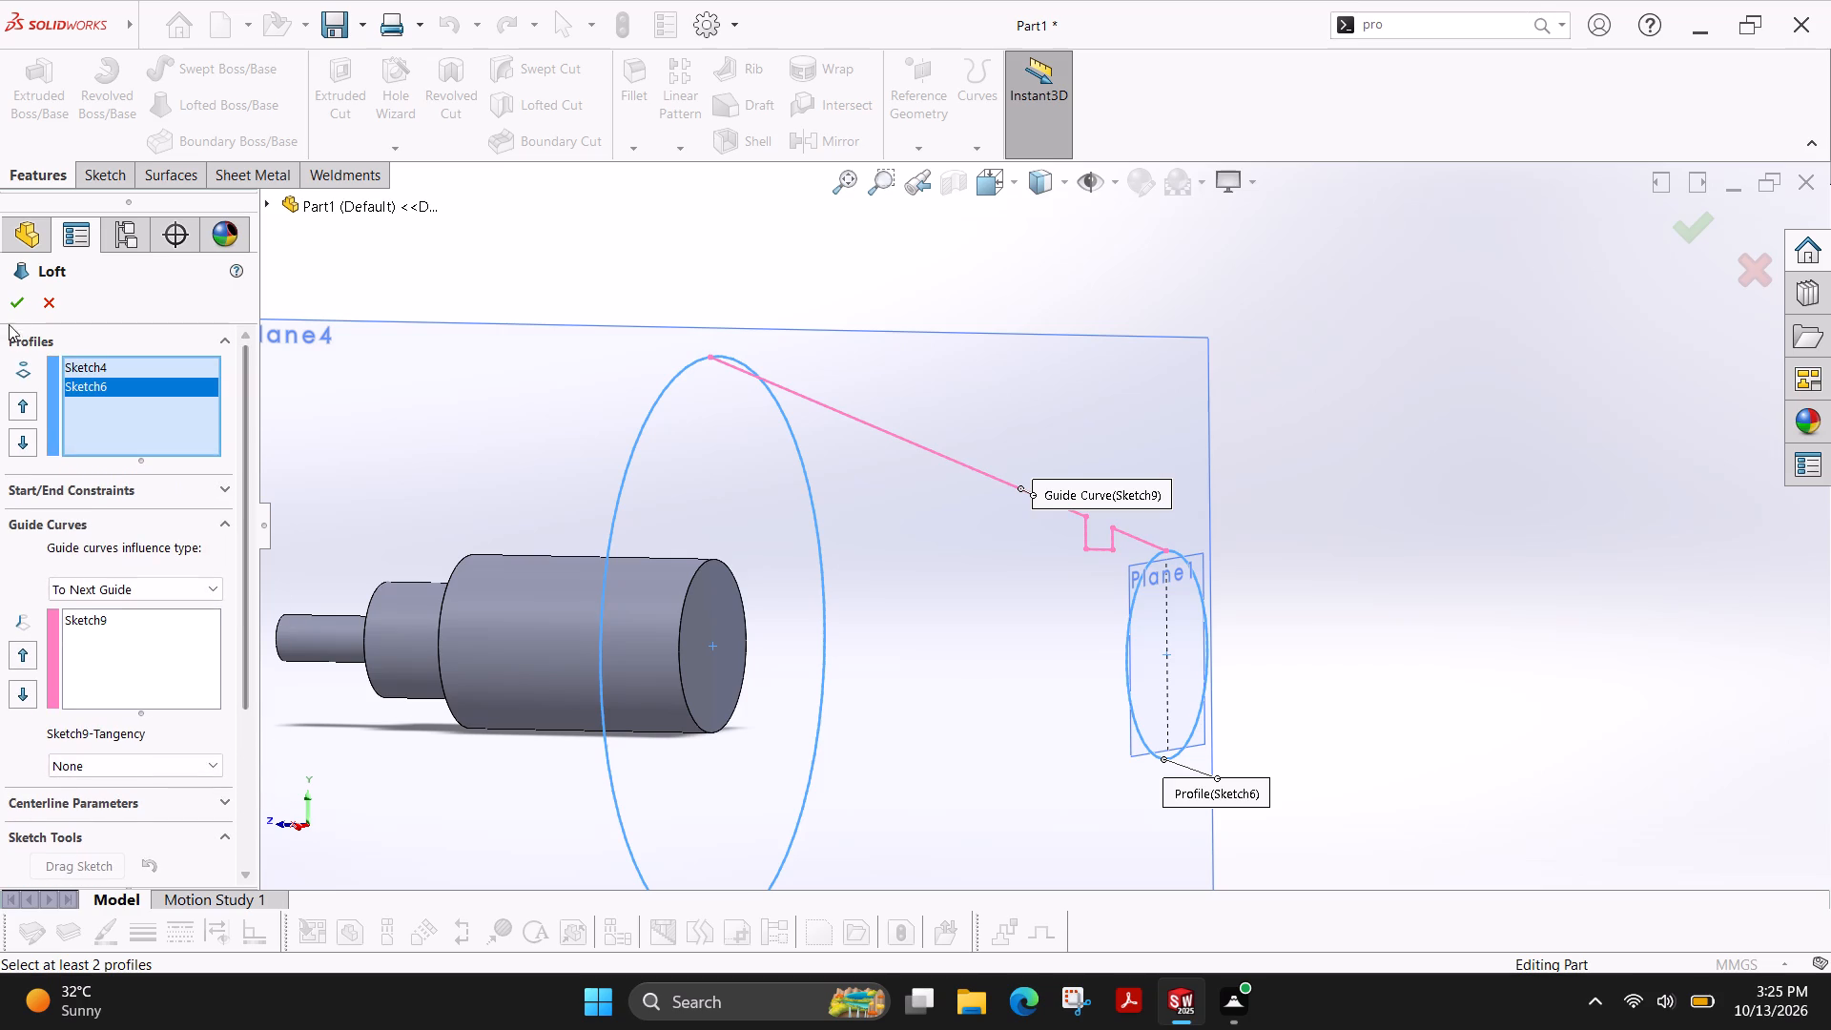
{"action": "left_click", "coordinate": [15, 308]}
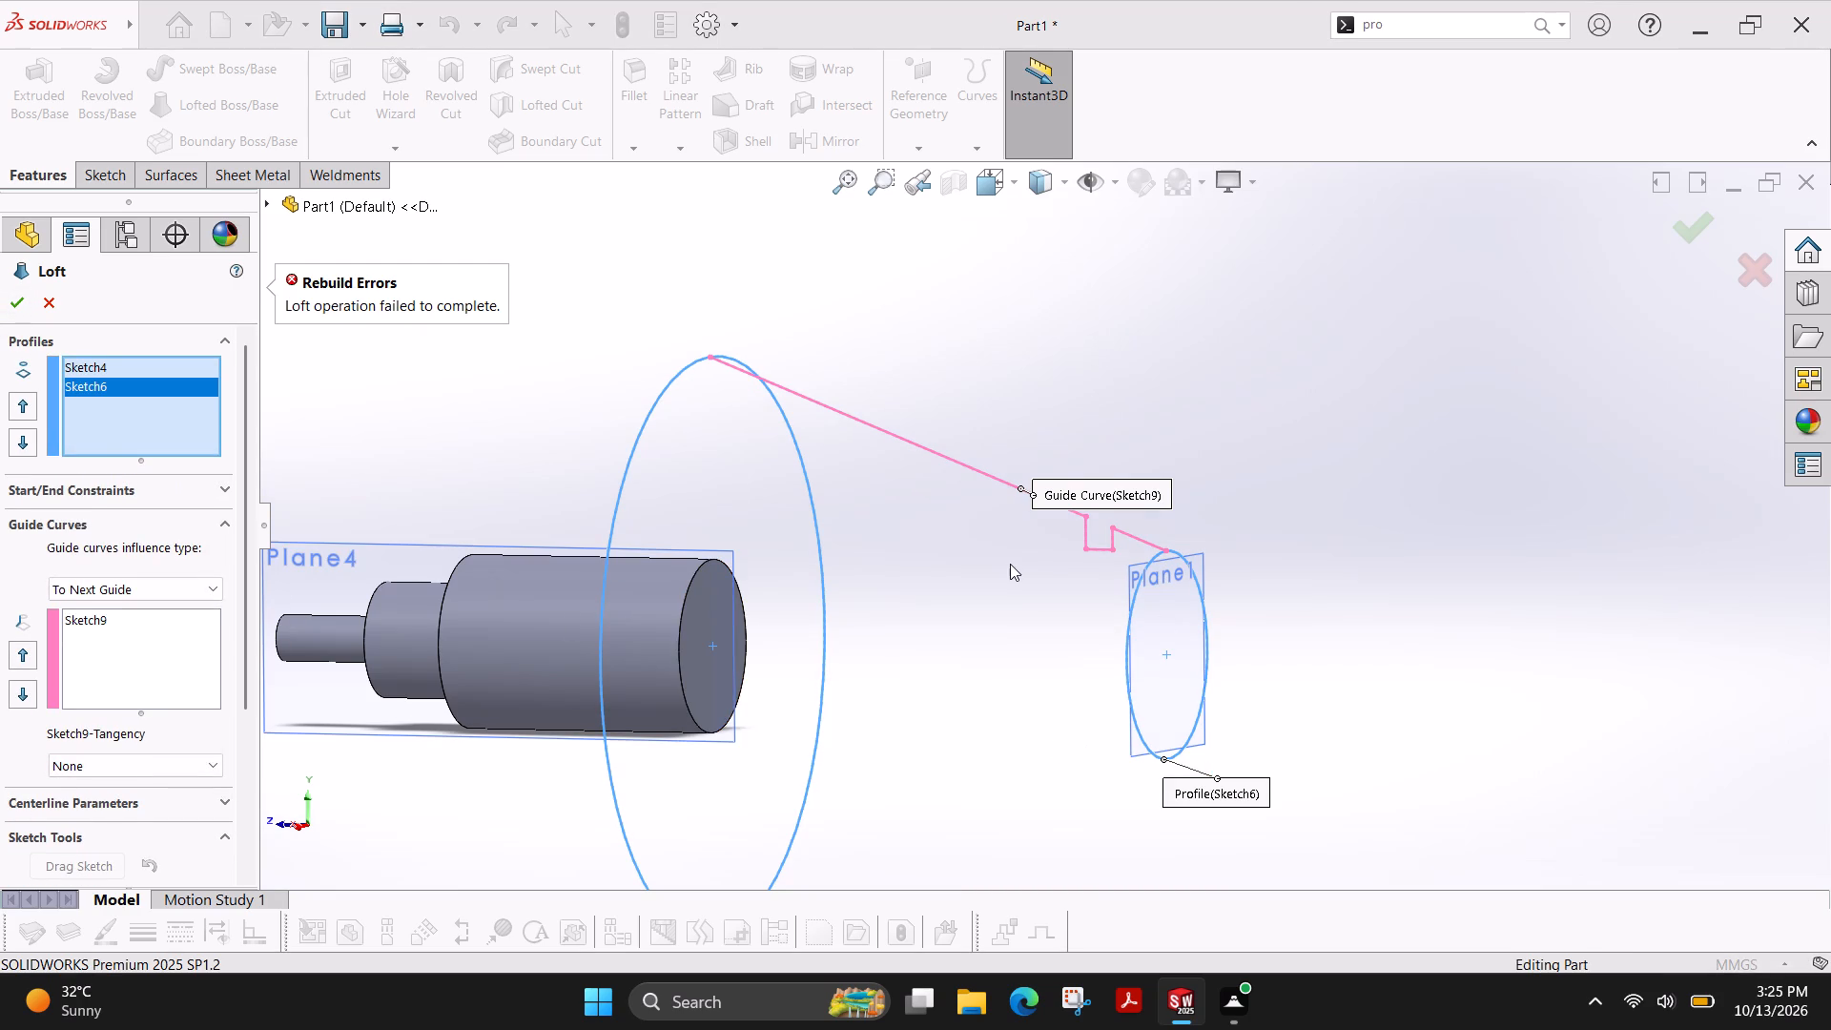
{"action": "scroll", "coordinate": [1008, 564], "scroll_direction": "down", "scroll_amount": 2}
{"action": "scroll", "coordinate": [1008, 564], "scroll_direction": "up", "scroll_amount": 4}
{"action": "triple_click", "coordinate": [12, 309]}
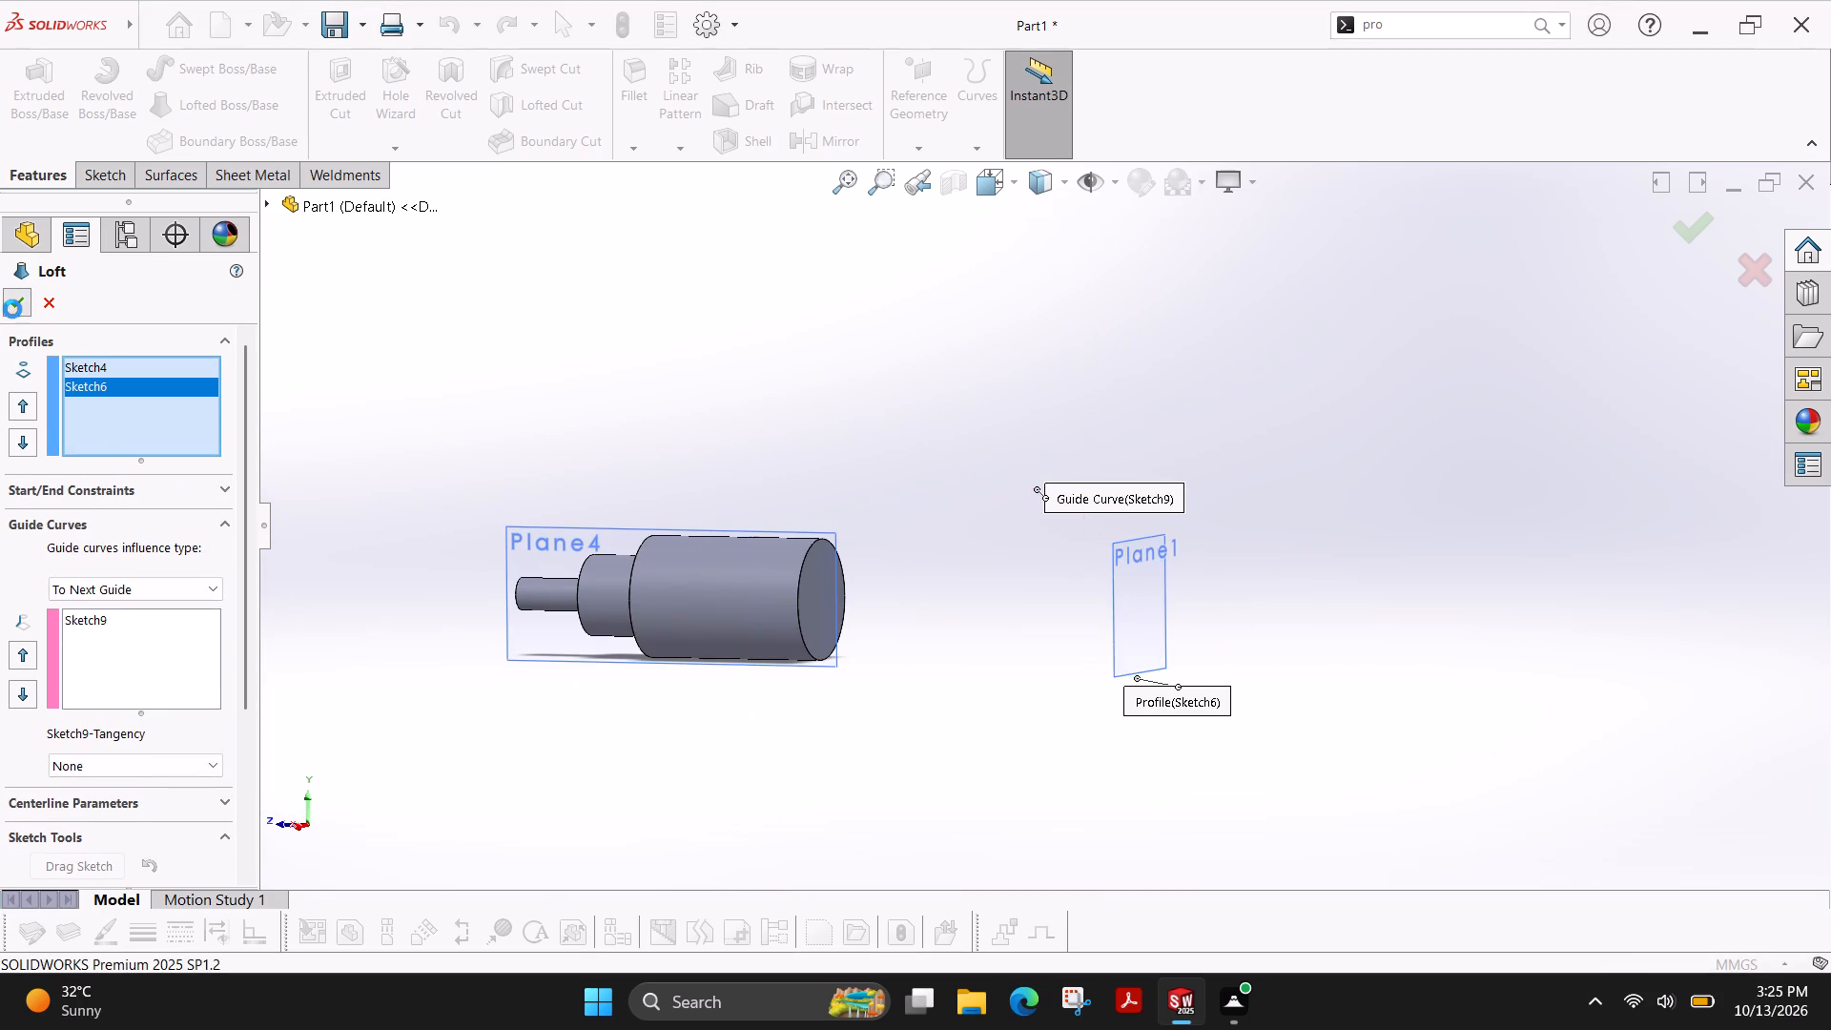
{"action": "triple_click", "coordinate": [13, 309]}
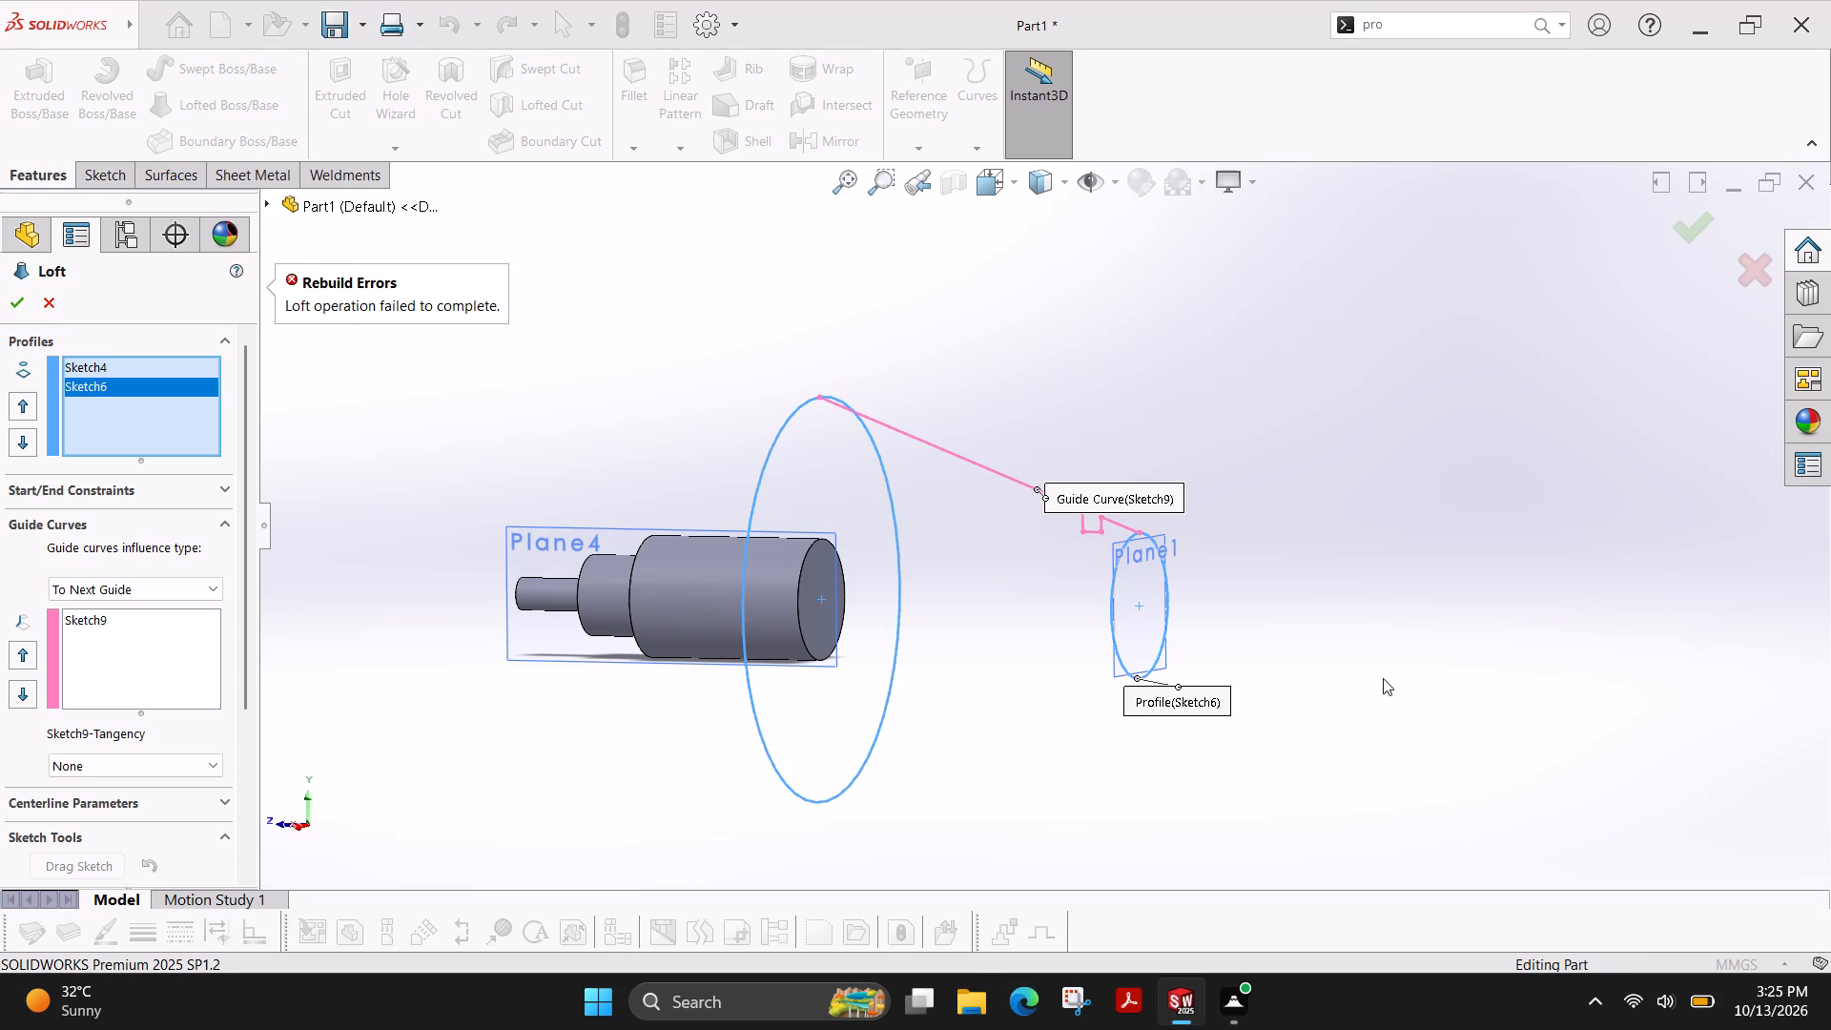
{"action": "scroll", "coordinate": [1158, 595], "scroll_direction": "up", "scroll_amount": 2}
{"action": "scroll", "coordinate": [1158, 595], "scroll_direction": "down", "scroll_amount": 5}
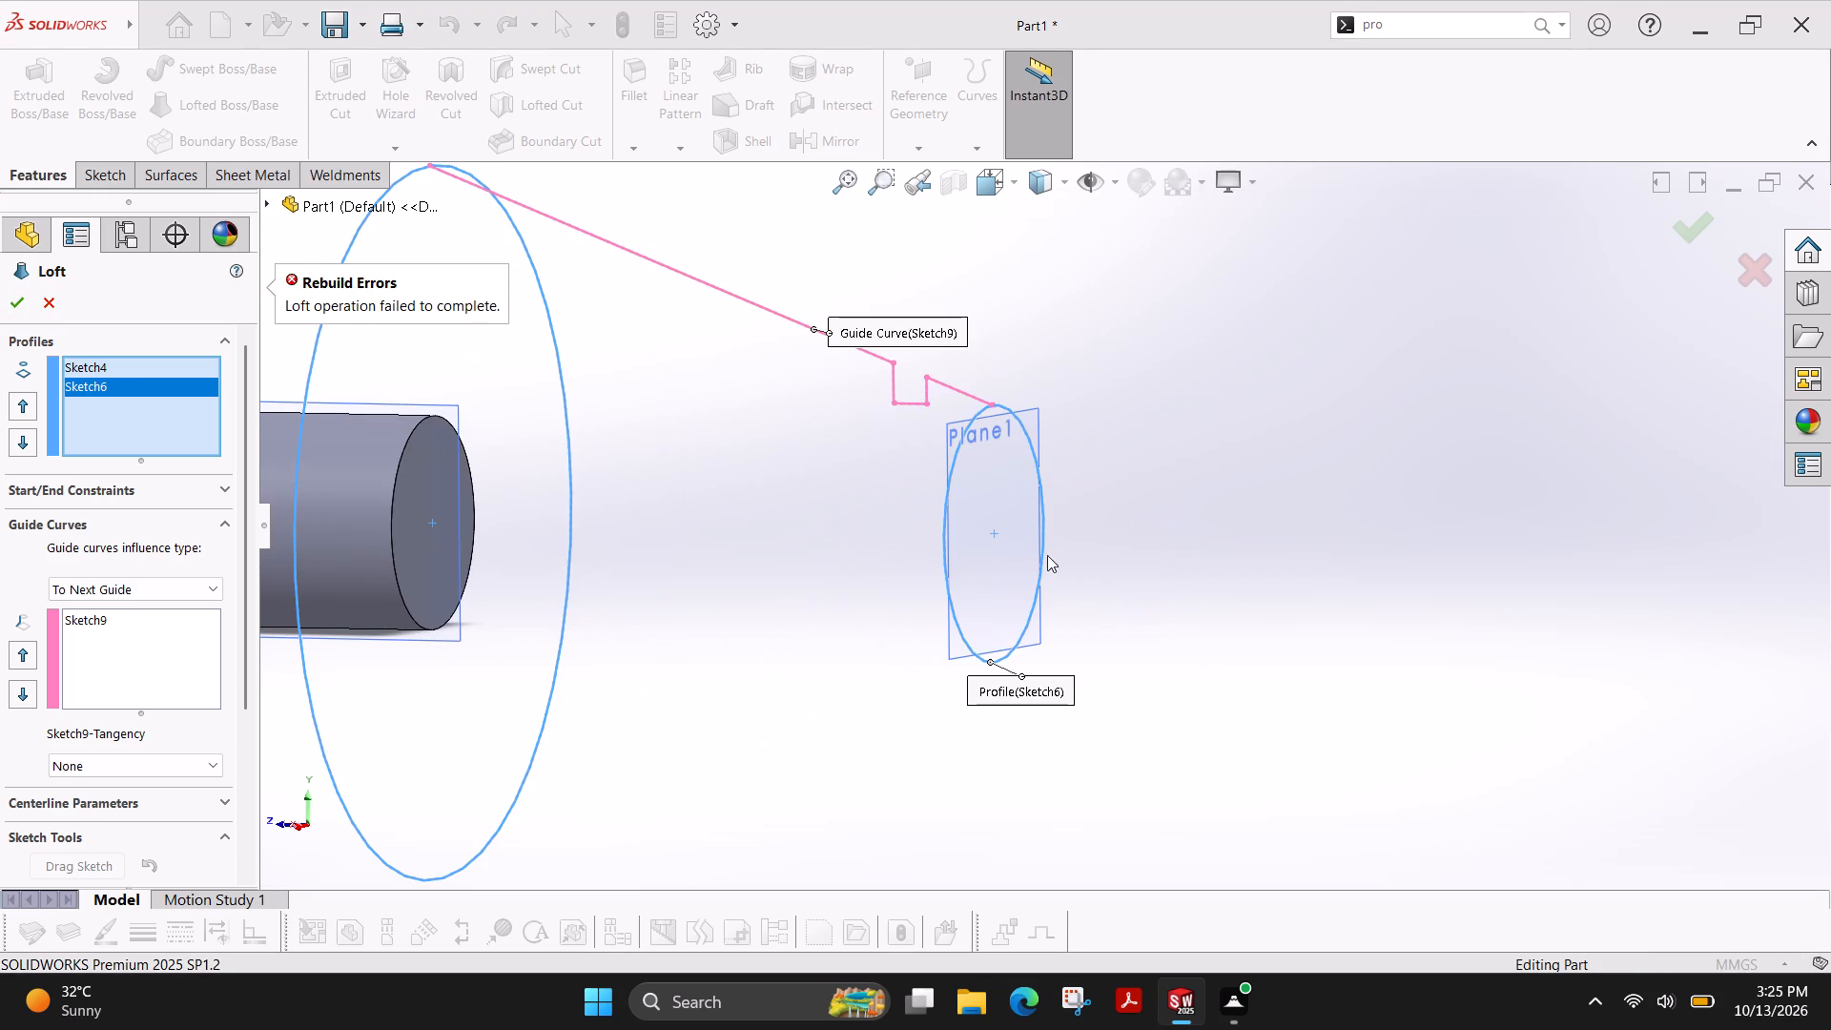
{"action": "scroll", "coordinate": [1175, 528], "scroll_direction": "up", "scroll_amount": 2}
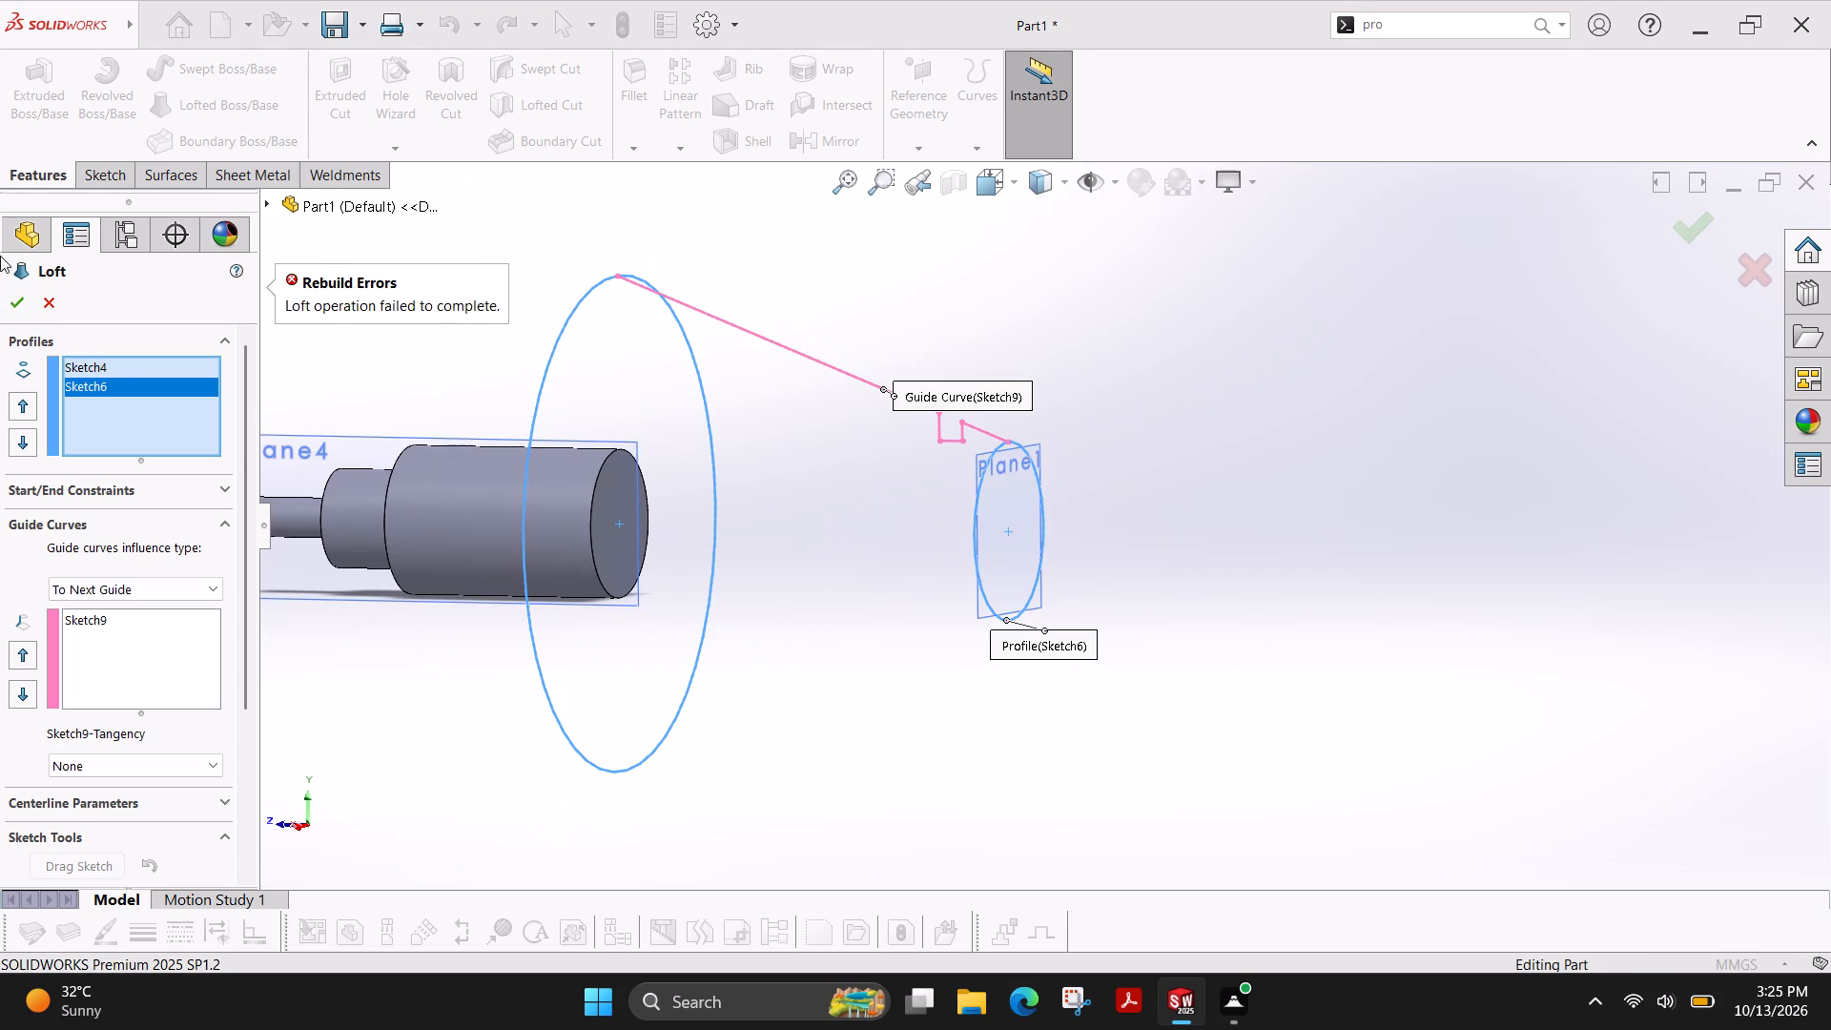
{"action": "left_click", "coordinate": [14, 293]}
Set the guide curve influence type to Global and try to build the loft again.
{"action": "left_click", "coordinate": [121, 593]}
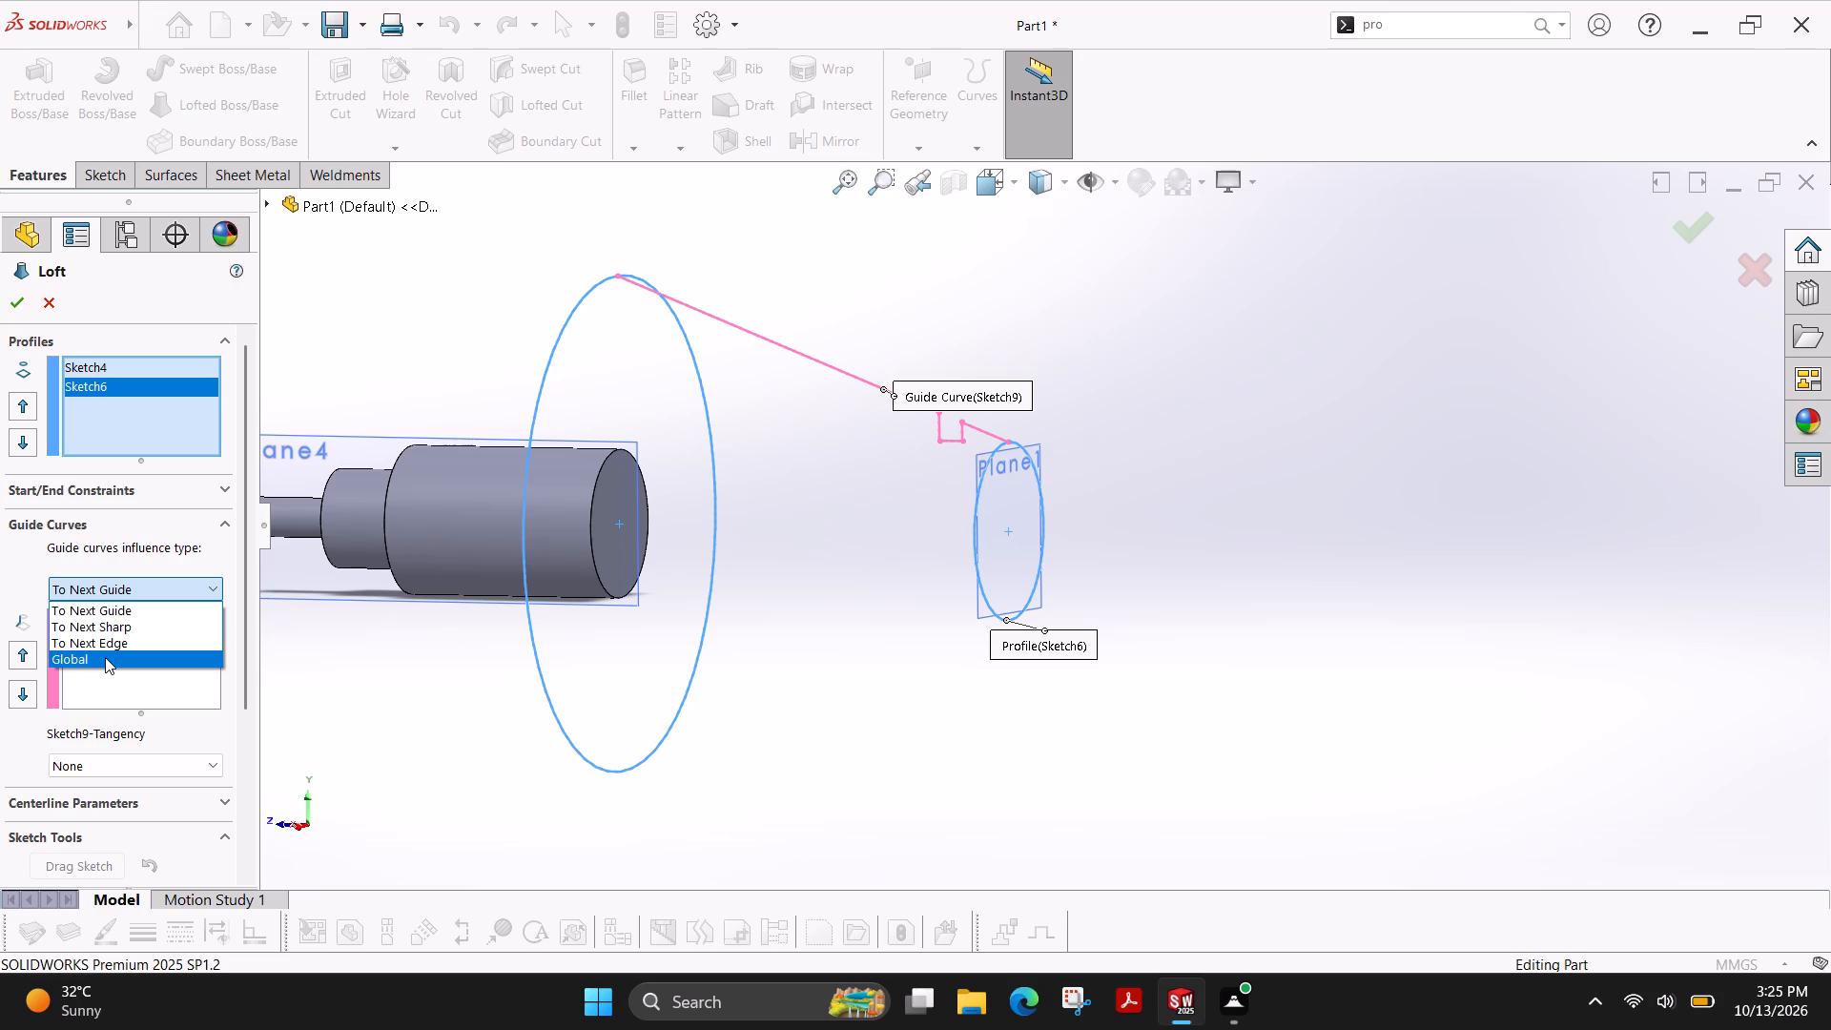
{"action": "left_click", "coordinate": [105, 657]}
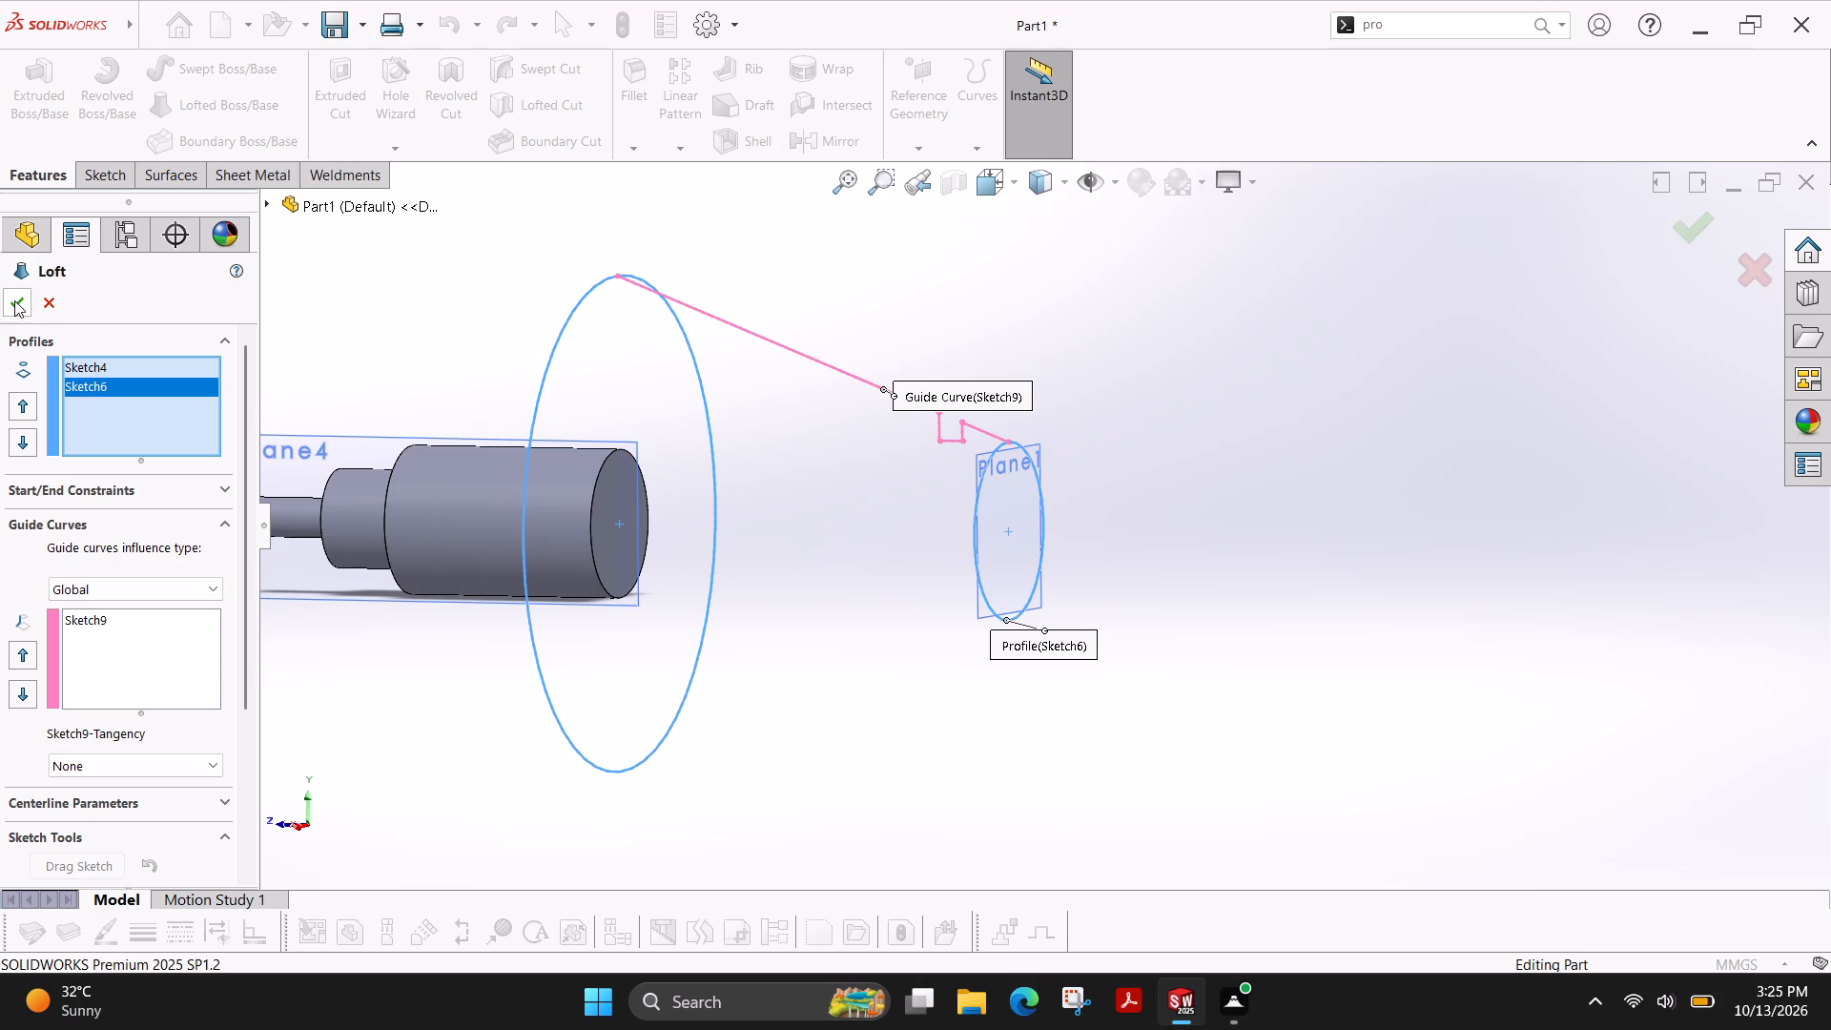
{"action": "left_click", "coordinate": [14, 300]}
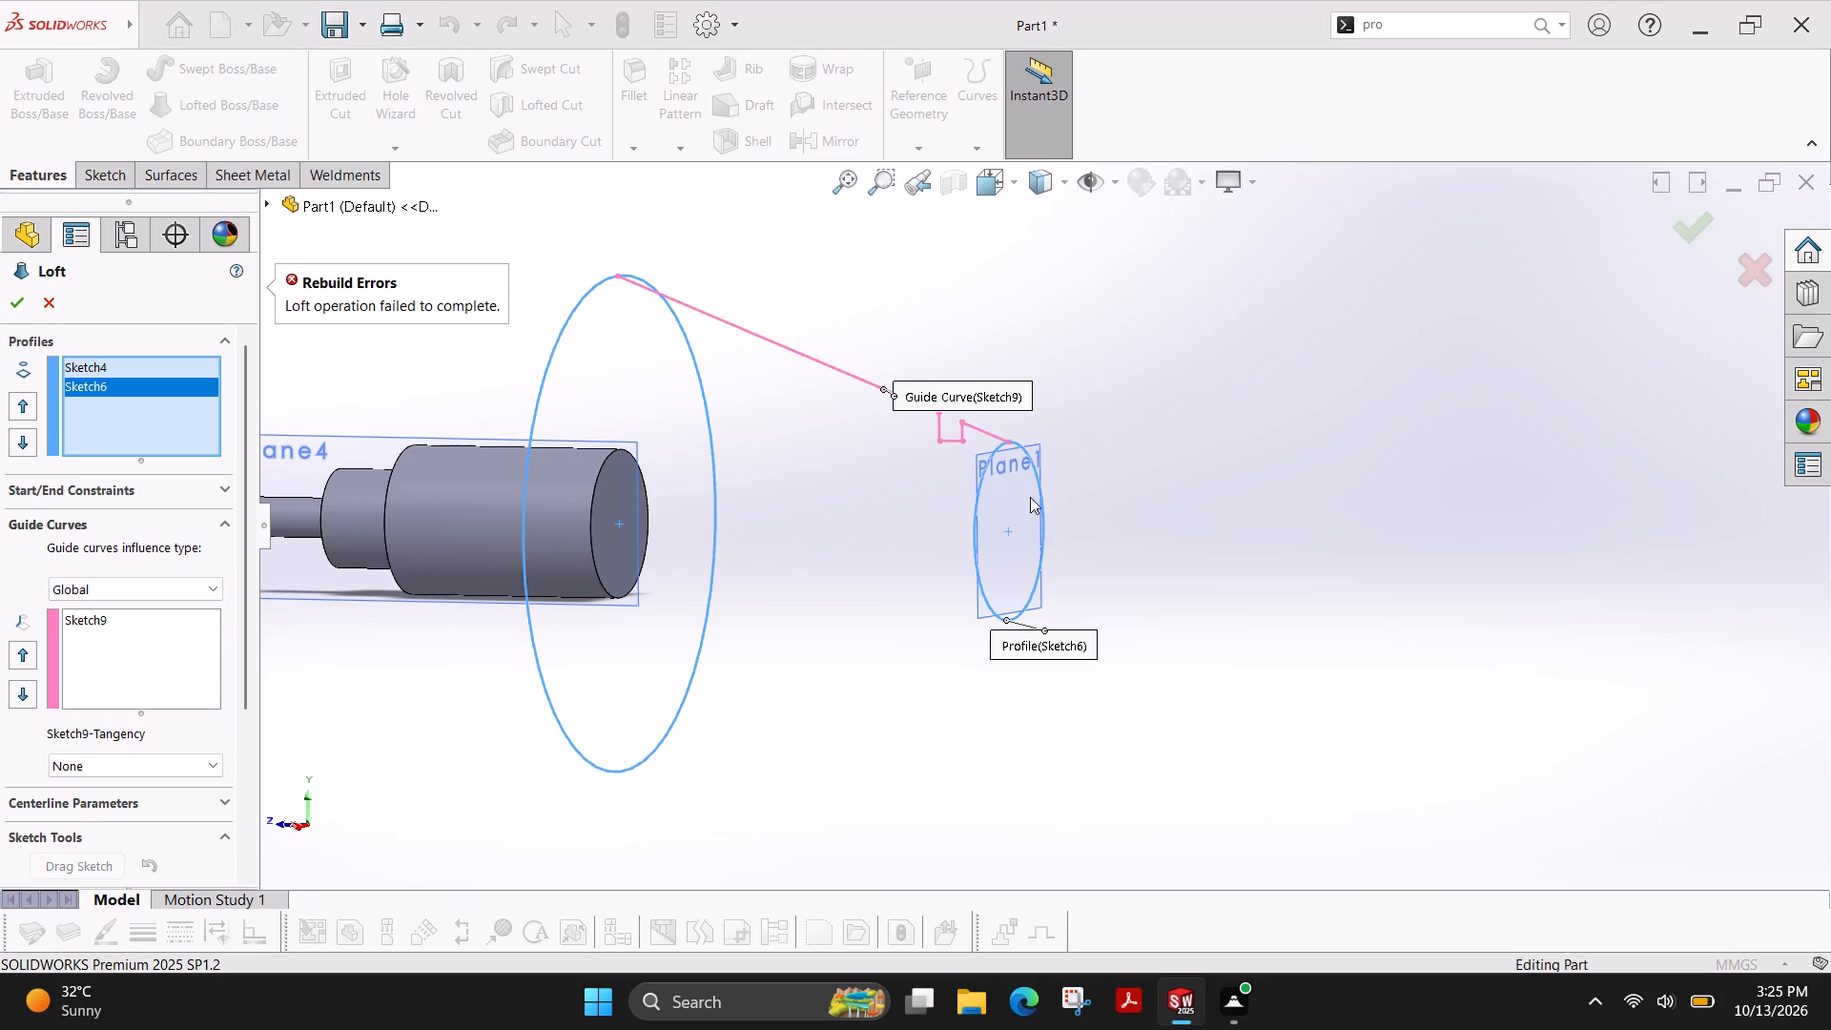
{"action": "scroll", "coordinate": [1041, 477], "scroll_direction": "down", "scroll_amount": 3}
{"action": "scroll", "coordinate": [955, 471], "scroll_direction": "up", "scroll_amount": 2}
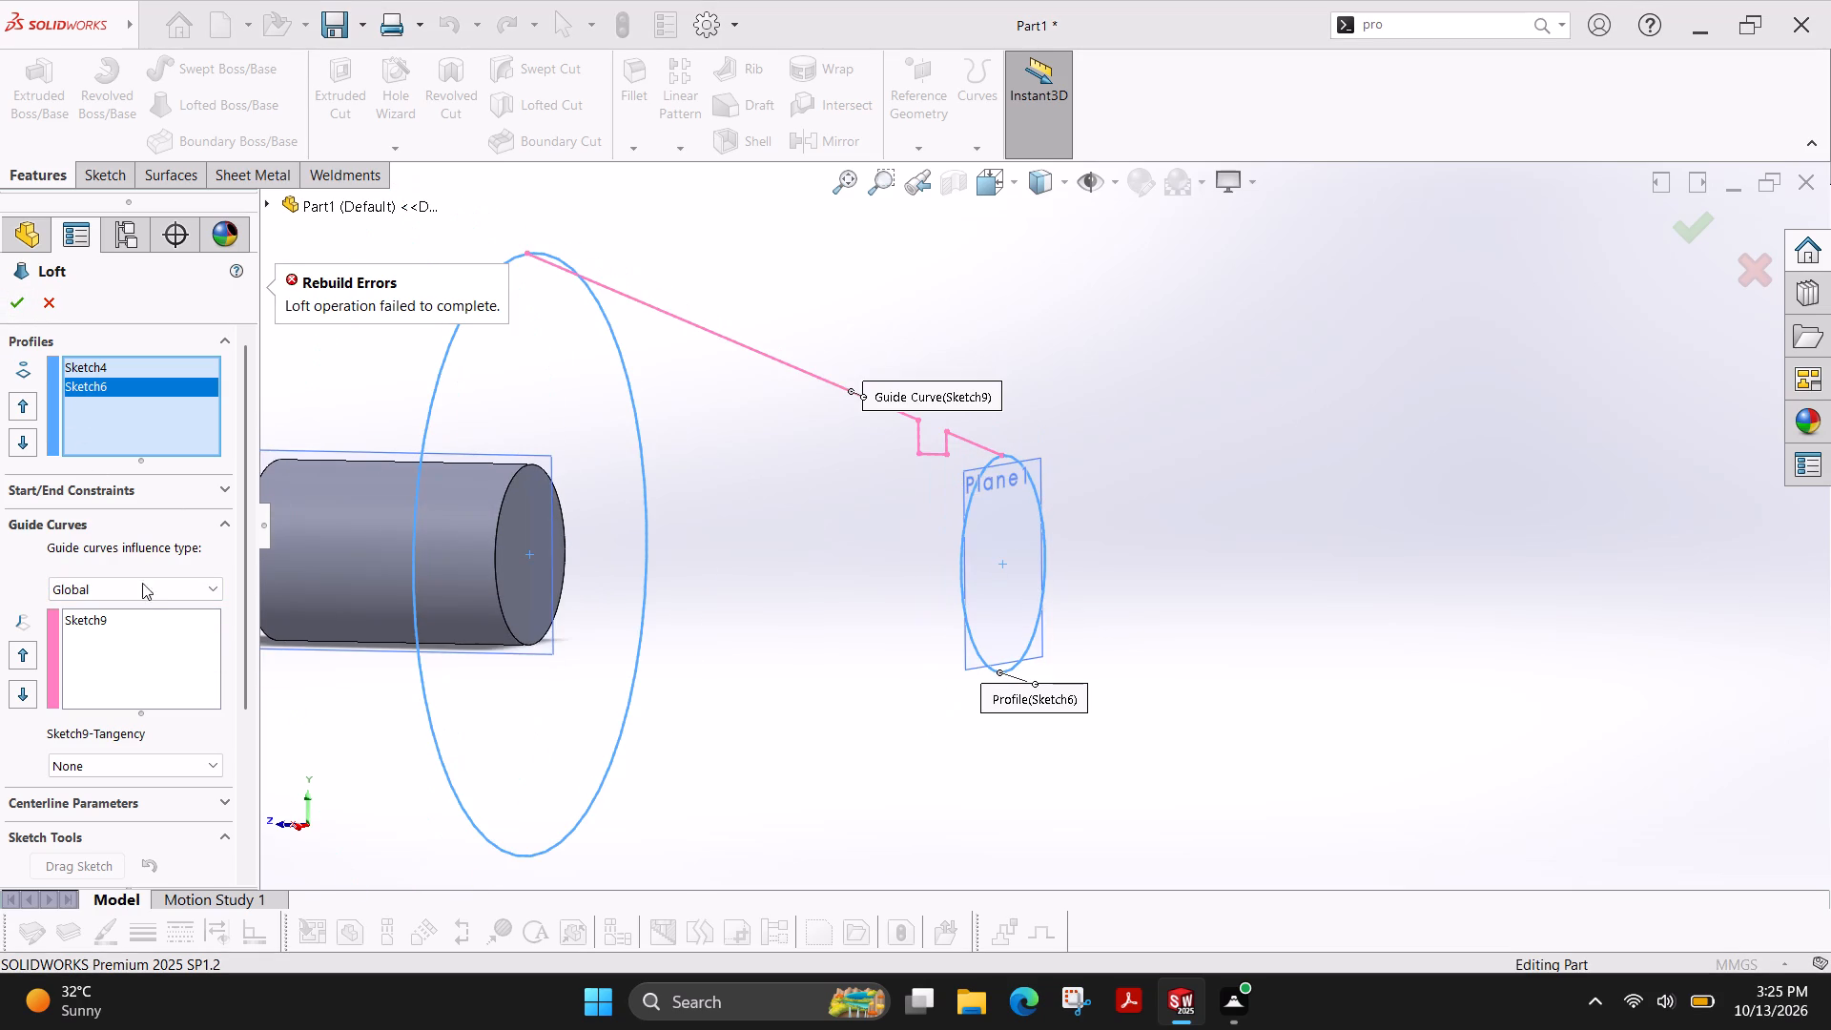
Remove the grooved side profile from the loft's guide curves.
{"action": "left_click", "coordinate": [96, 622]}
{"action": "right_click", "coordinate": [96, 622]}
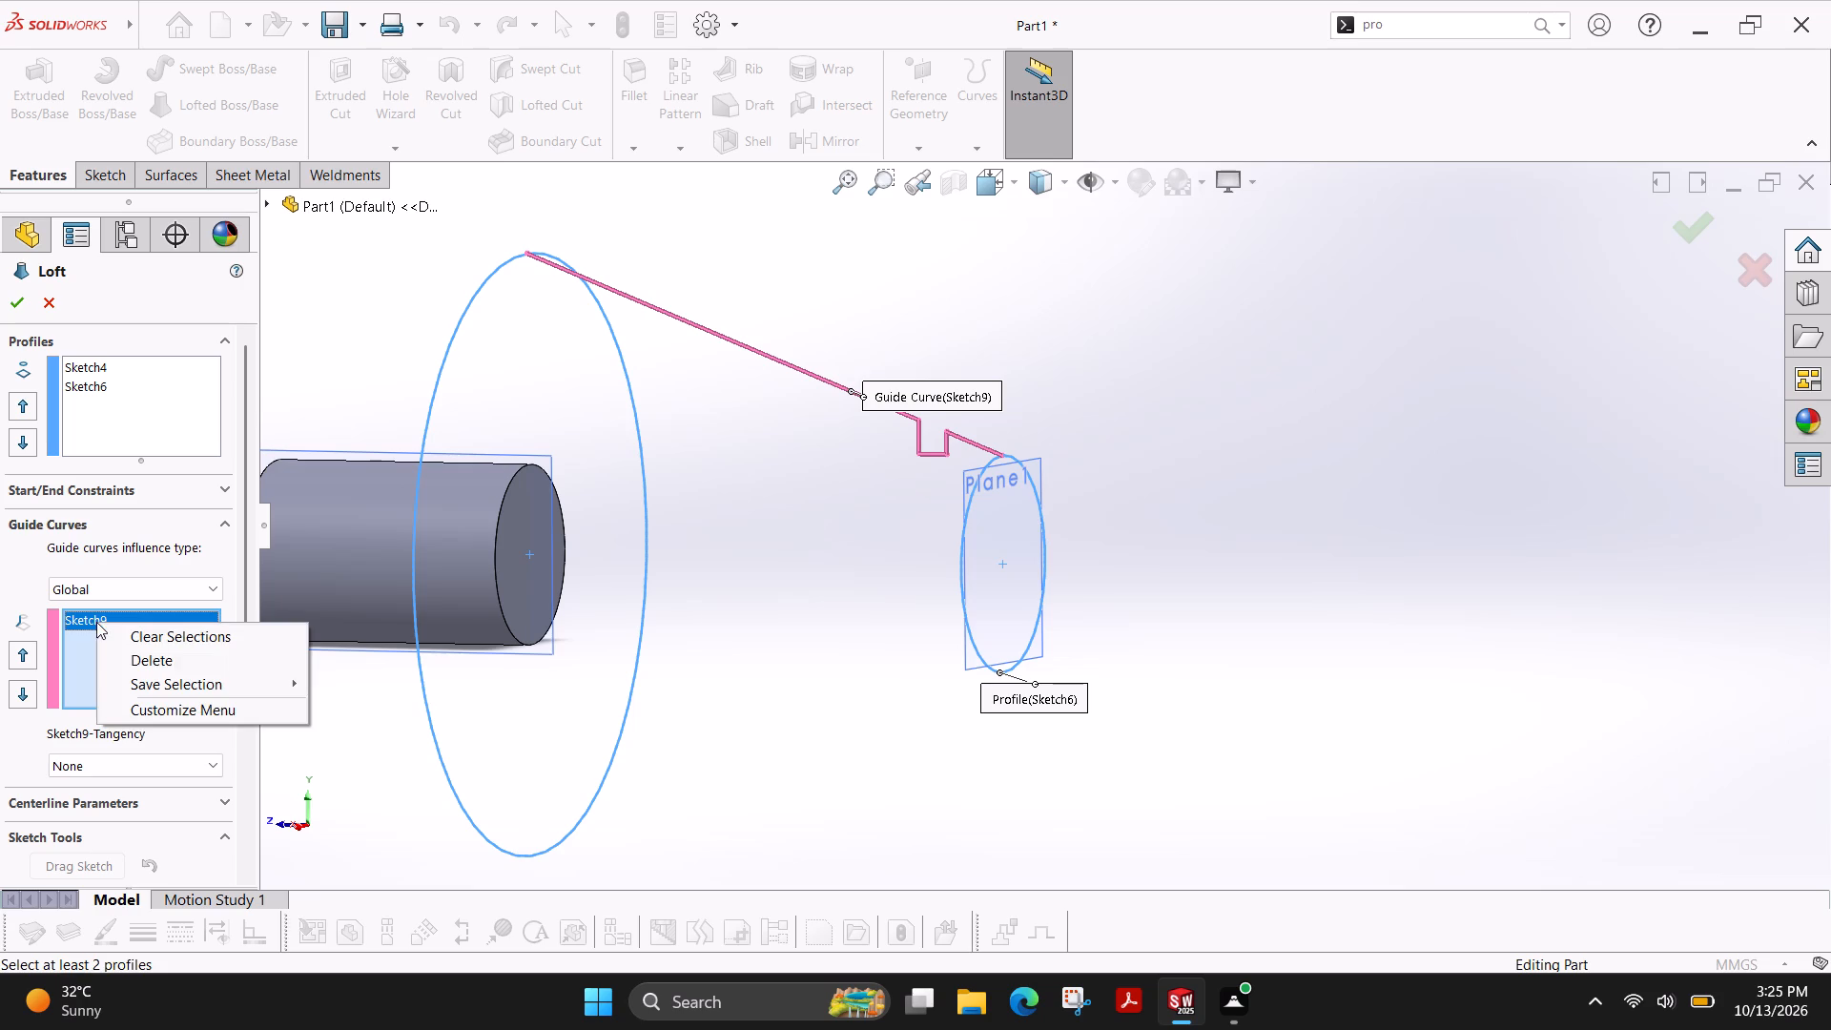
{"action": "left_click", "coordinate": [174, 665]}
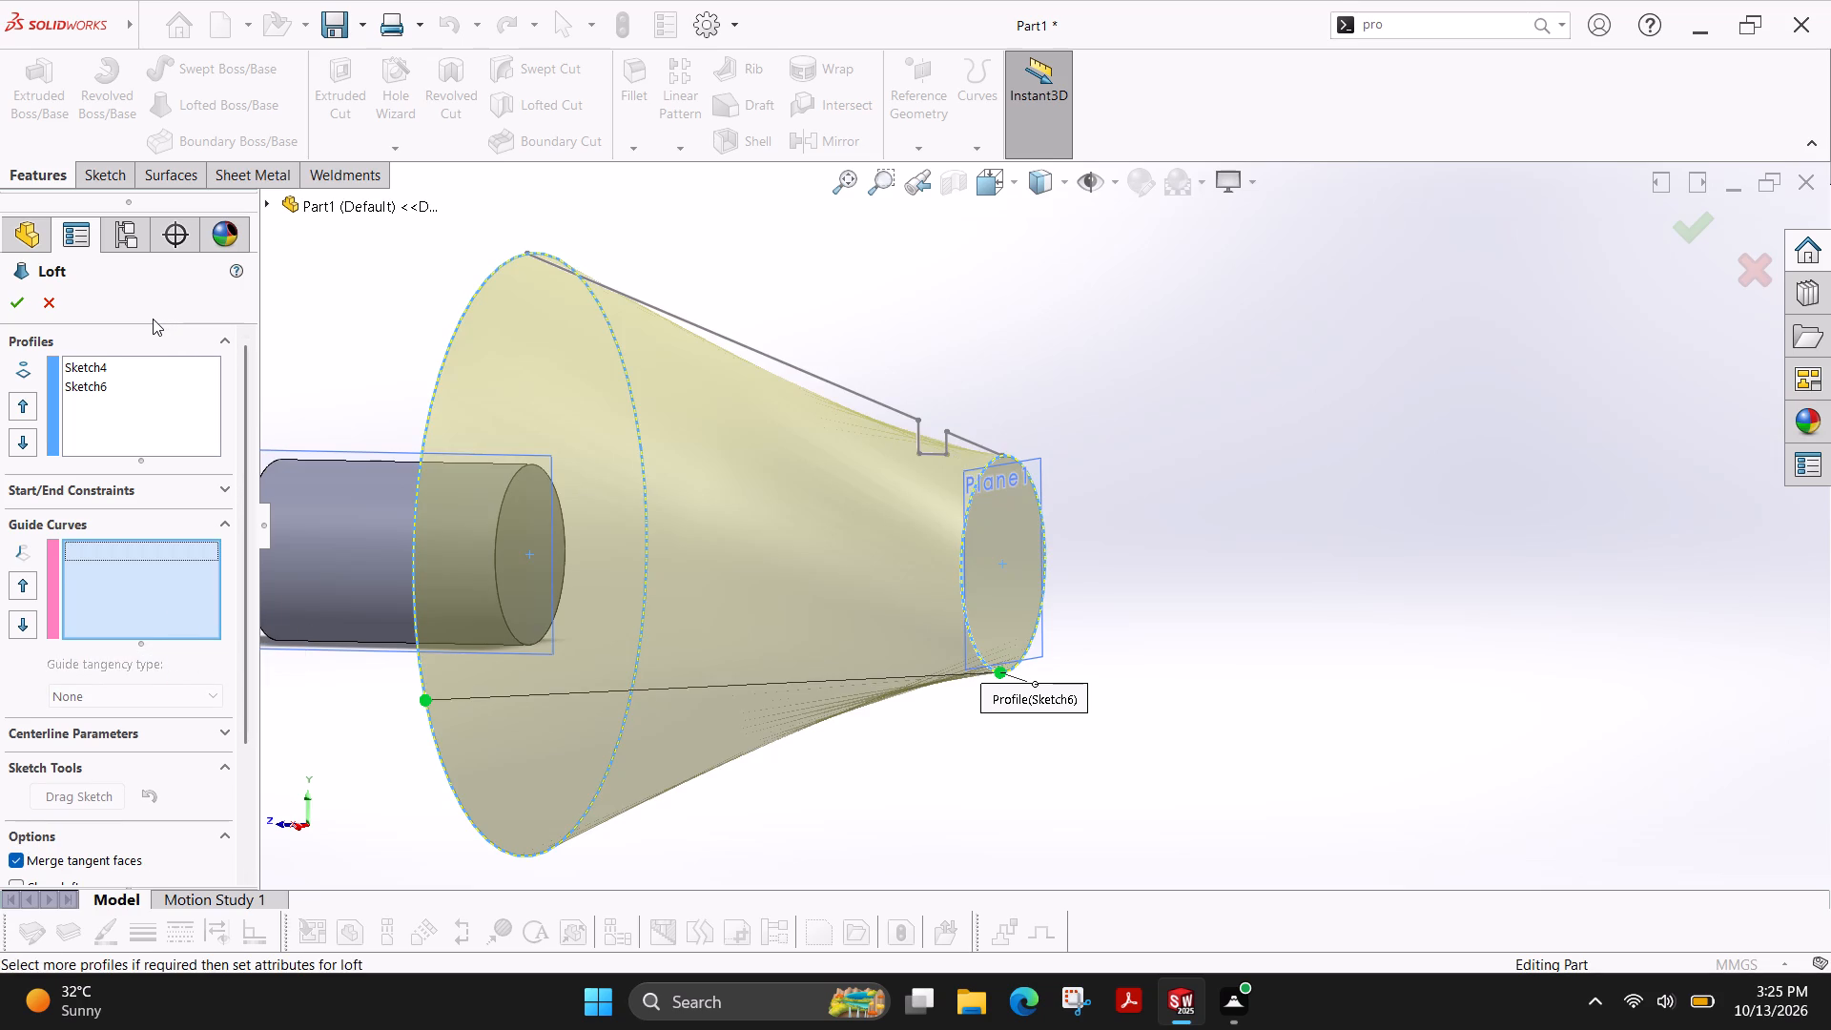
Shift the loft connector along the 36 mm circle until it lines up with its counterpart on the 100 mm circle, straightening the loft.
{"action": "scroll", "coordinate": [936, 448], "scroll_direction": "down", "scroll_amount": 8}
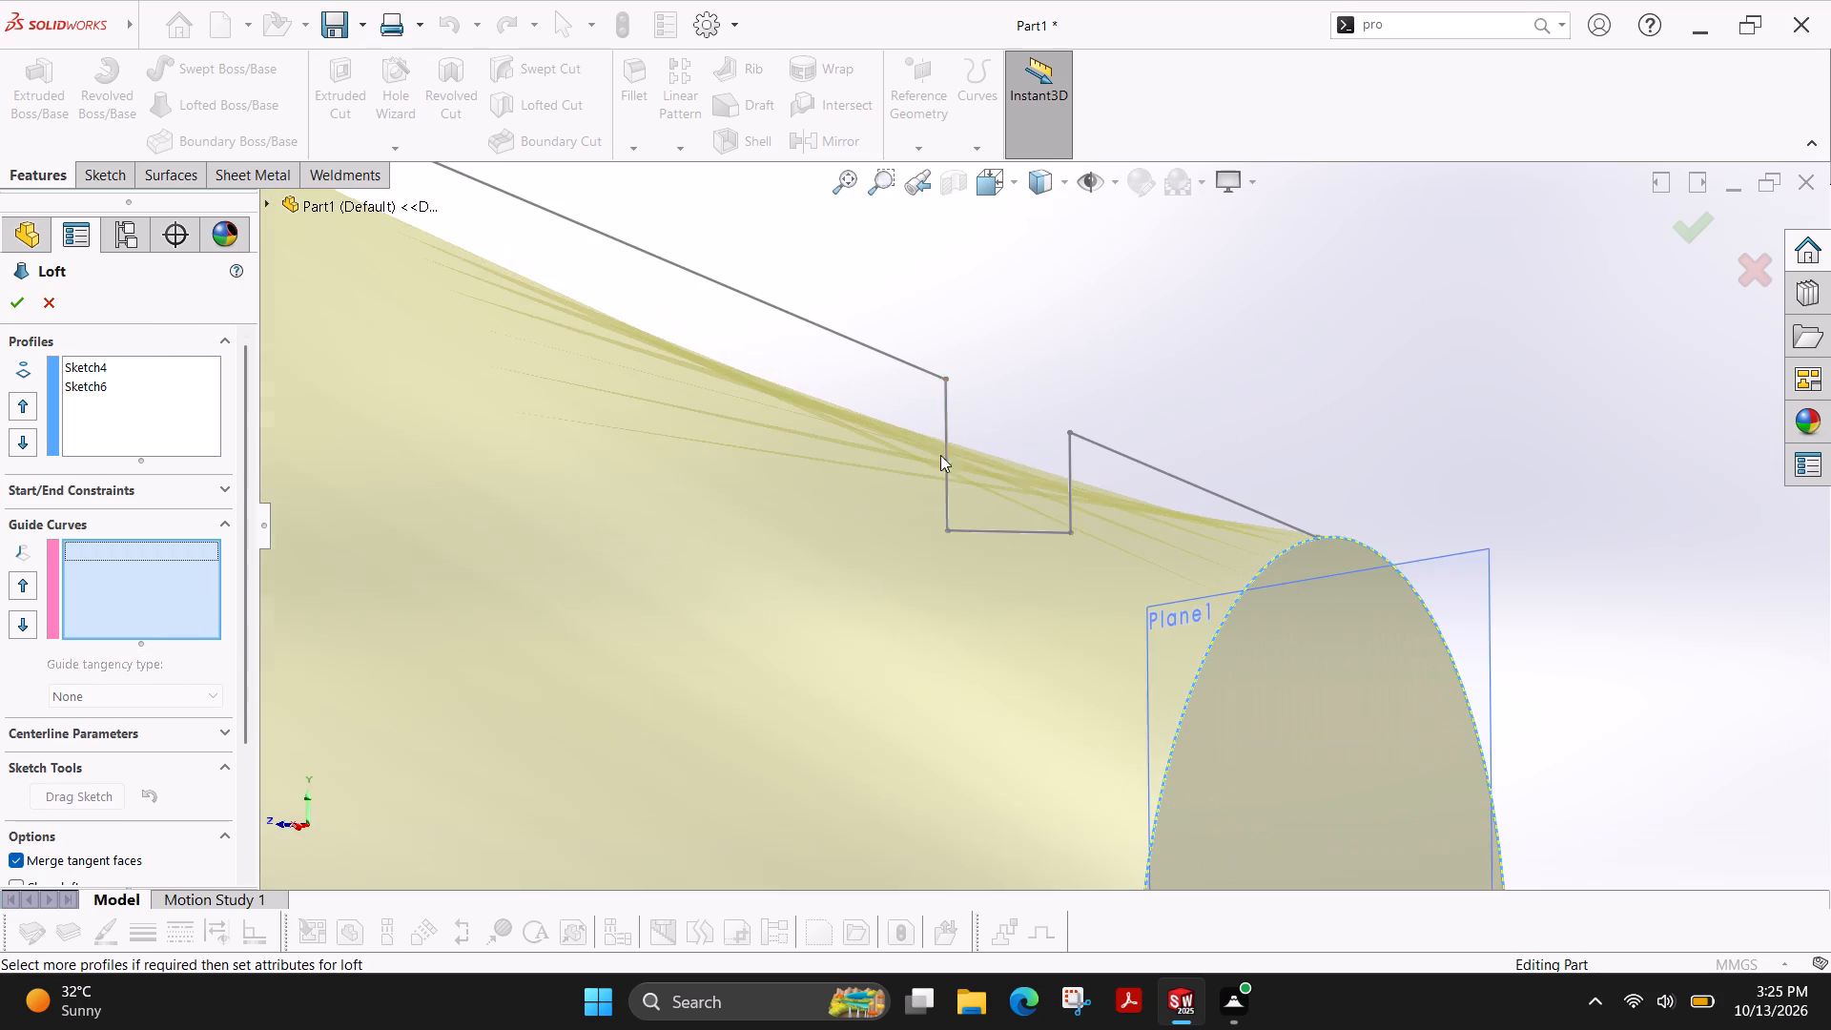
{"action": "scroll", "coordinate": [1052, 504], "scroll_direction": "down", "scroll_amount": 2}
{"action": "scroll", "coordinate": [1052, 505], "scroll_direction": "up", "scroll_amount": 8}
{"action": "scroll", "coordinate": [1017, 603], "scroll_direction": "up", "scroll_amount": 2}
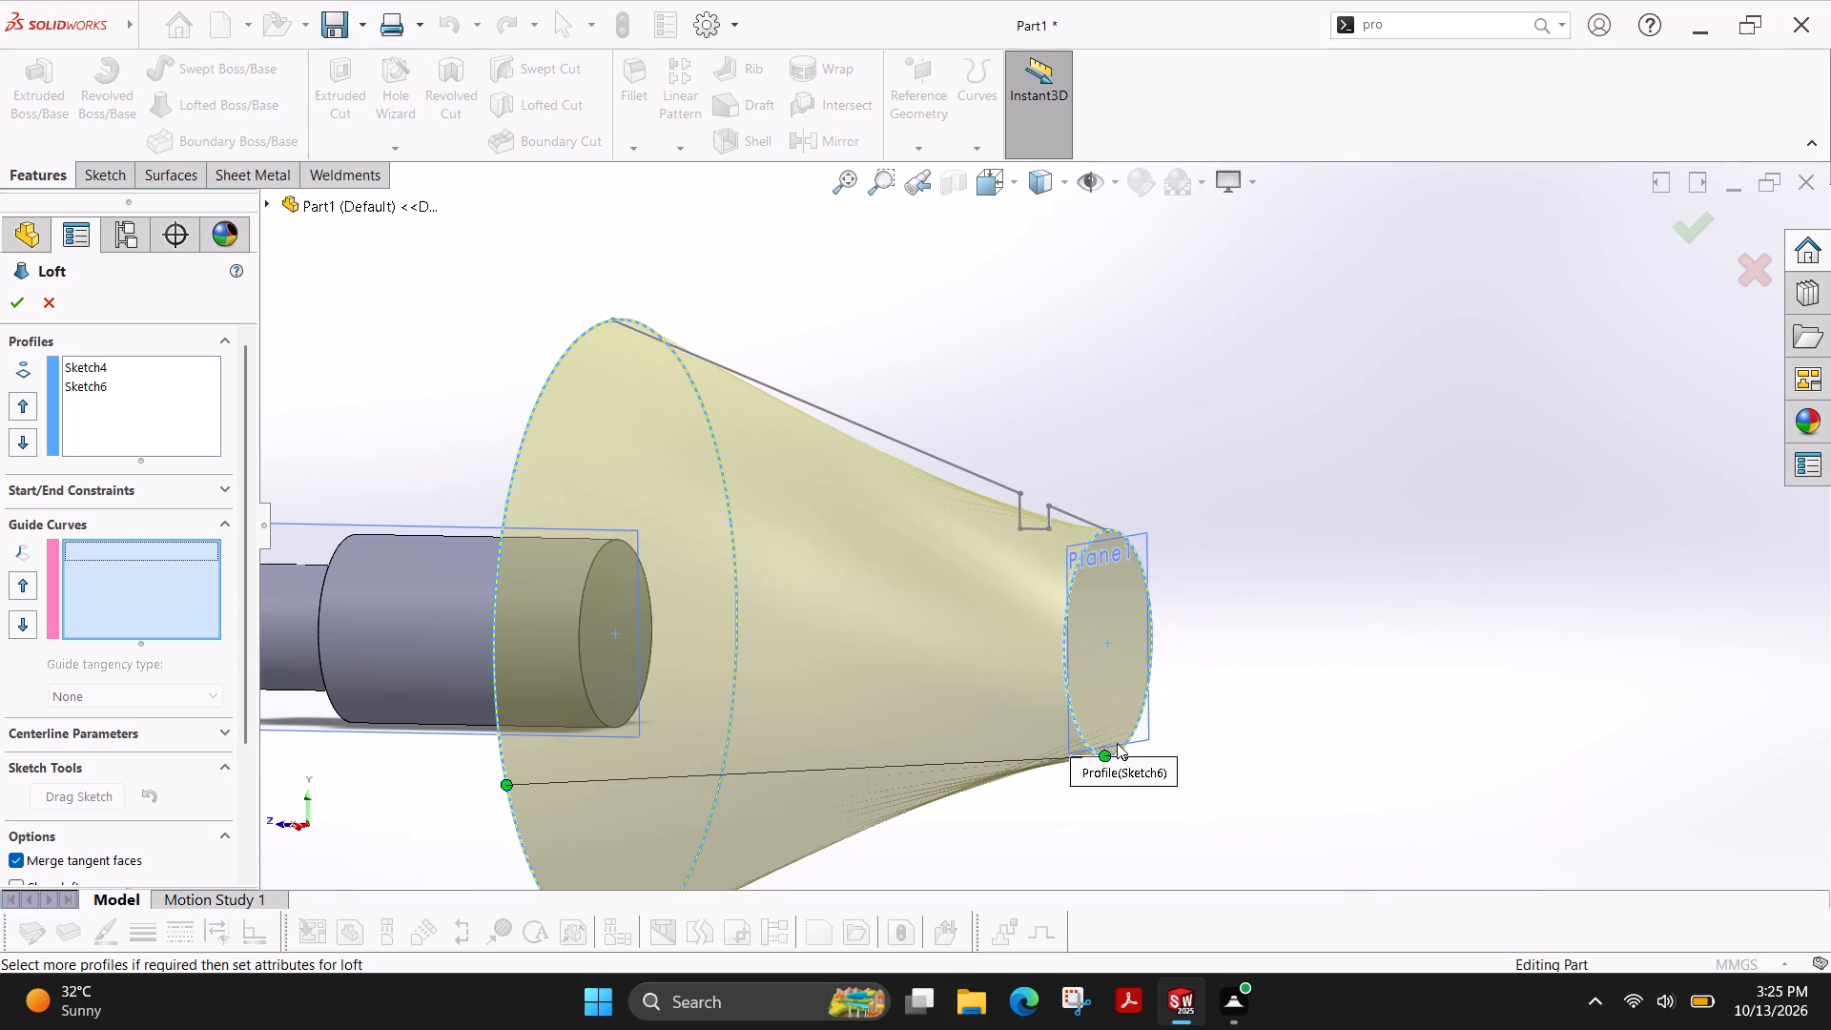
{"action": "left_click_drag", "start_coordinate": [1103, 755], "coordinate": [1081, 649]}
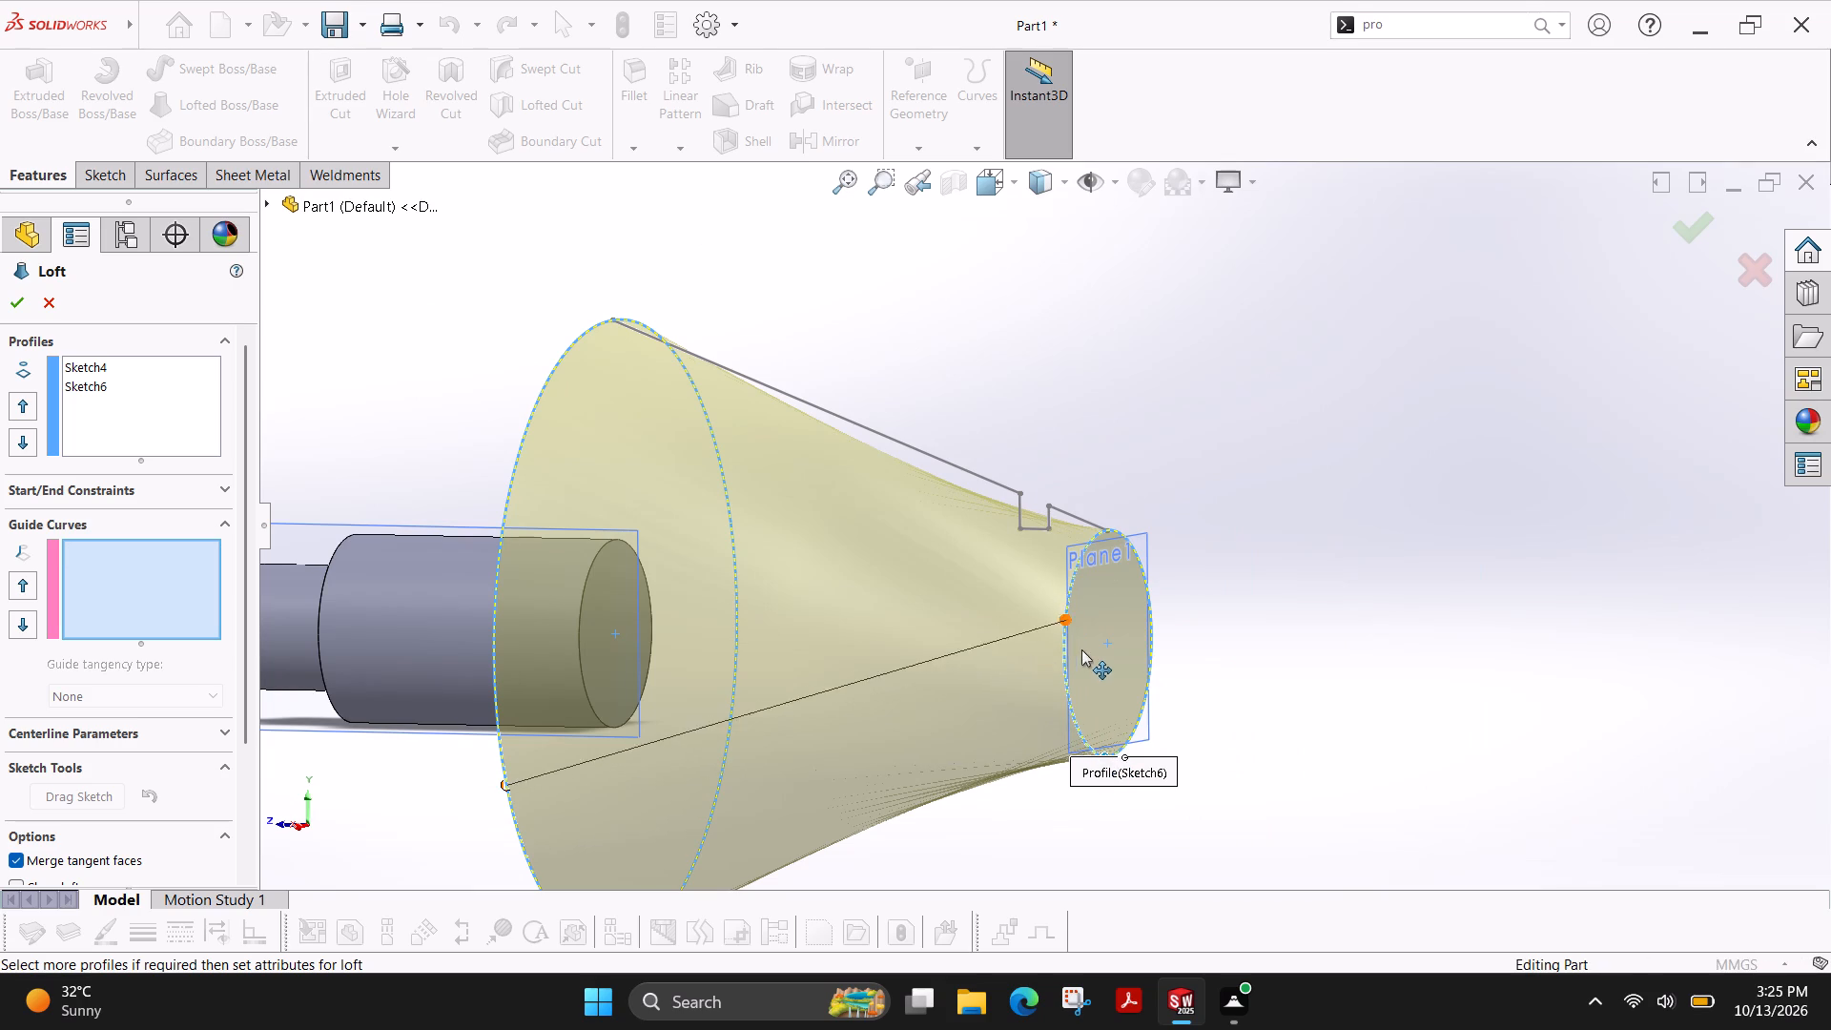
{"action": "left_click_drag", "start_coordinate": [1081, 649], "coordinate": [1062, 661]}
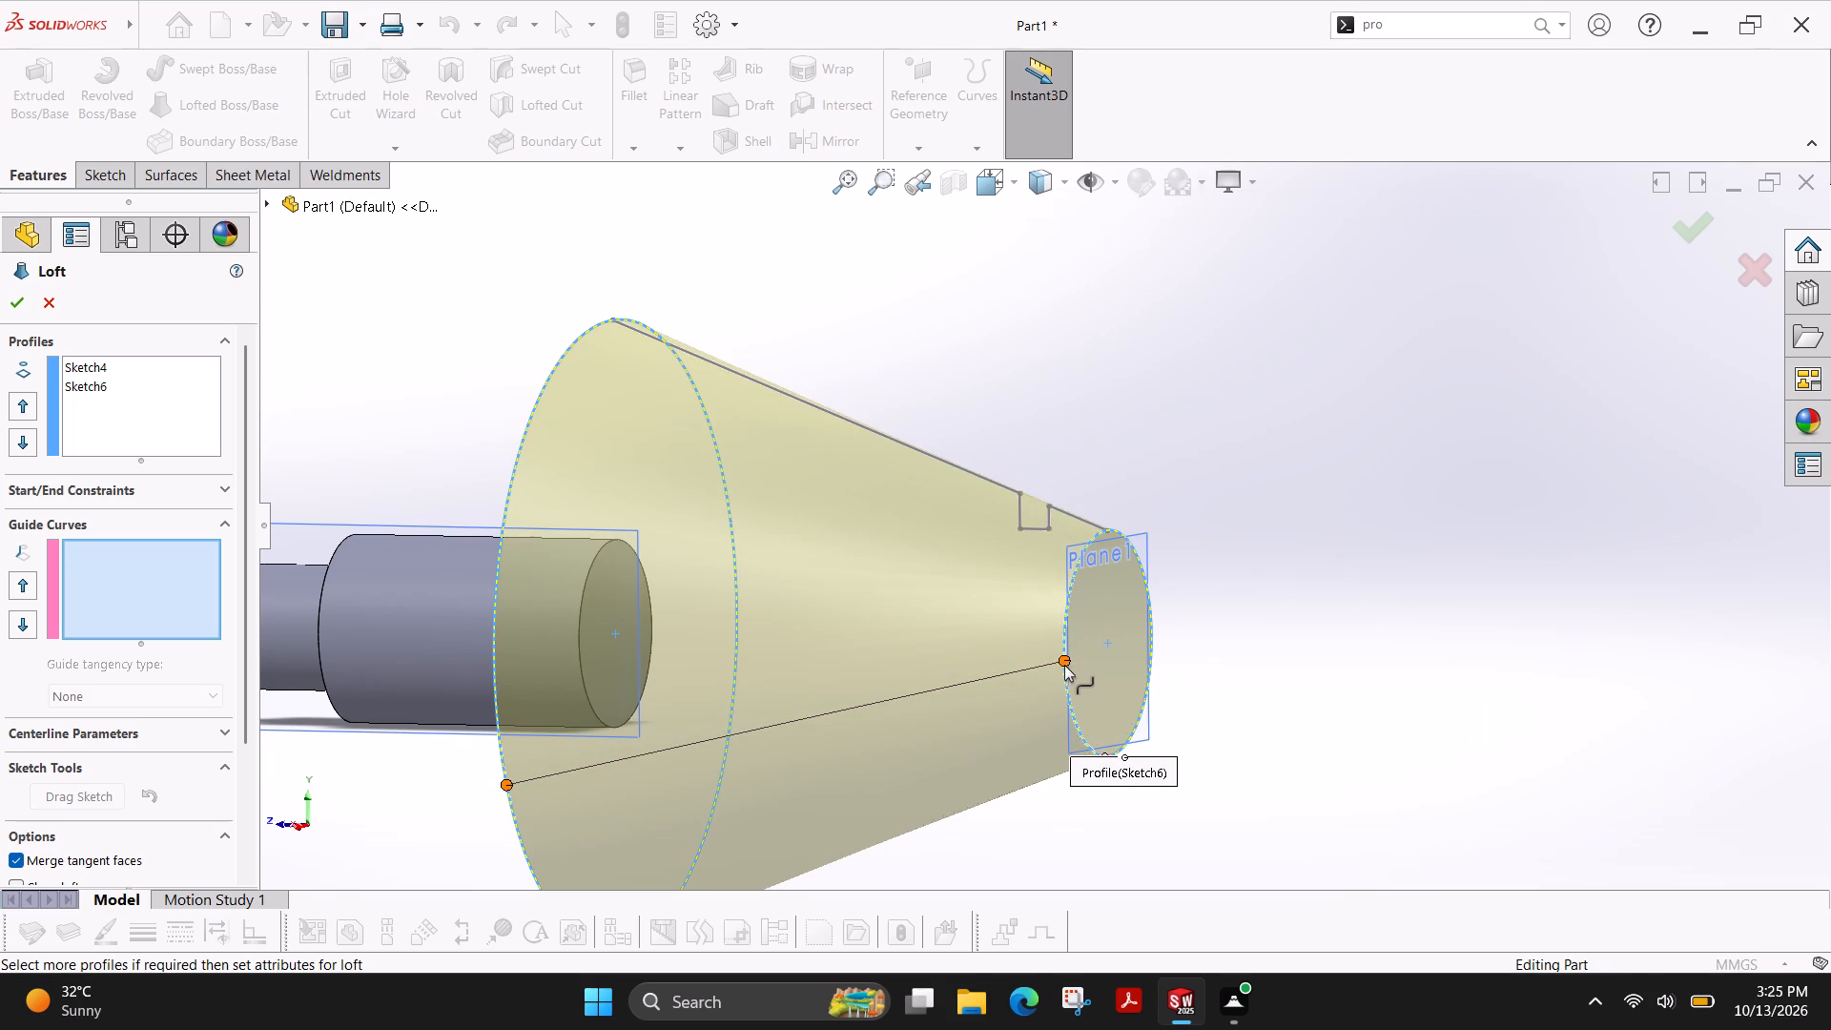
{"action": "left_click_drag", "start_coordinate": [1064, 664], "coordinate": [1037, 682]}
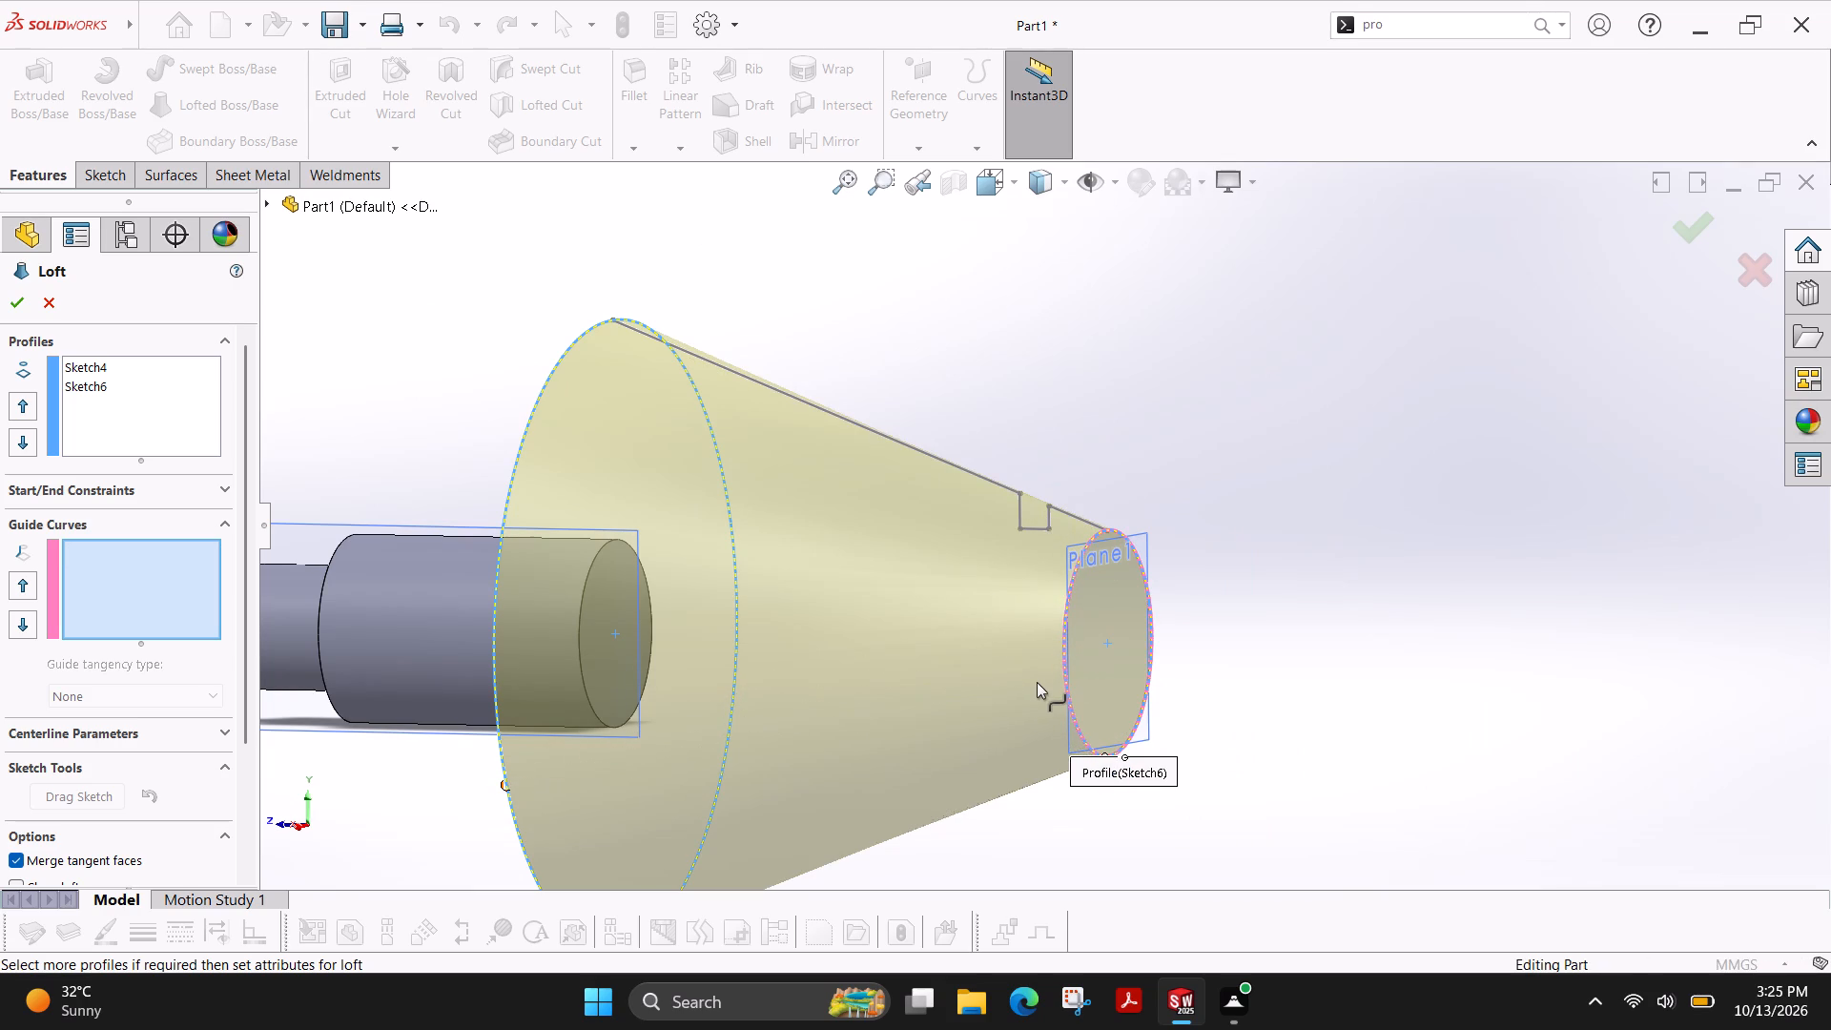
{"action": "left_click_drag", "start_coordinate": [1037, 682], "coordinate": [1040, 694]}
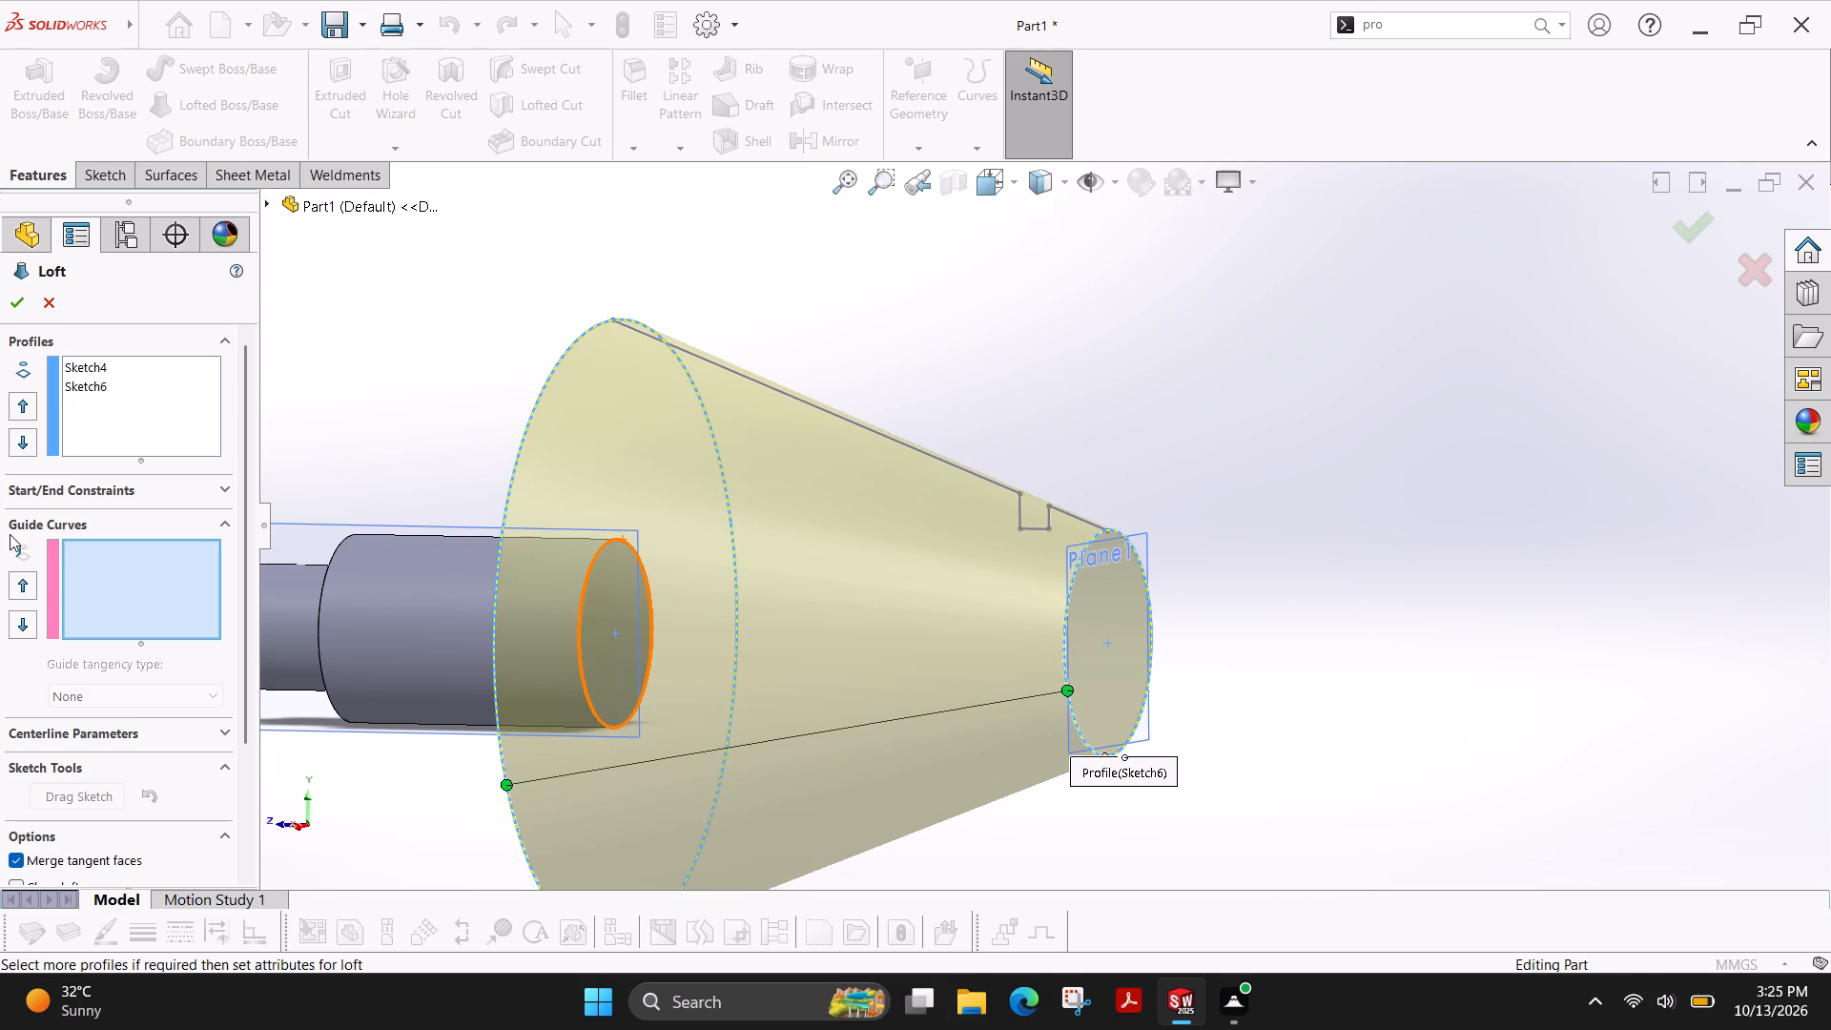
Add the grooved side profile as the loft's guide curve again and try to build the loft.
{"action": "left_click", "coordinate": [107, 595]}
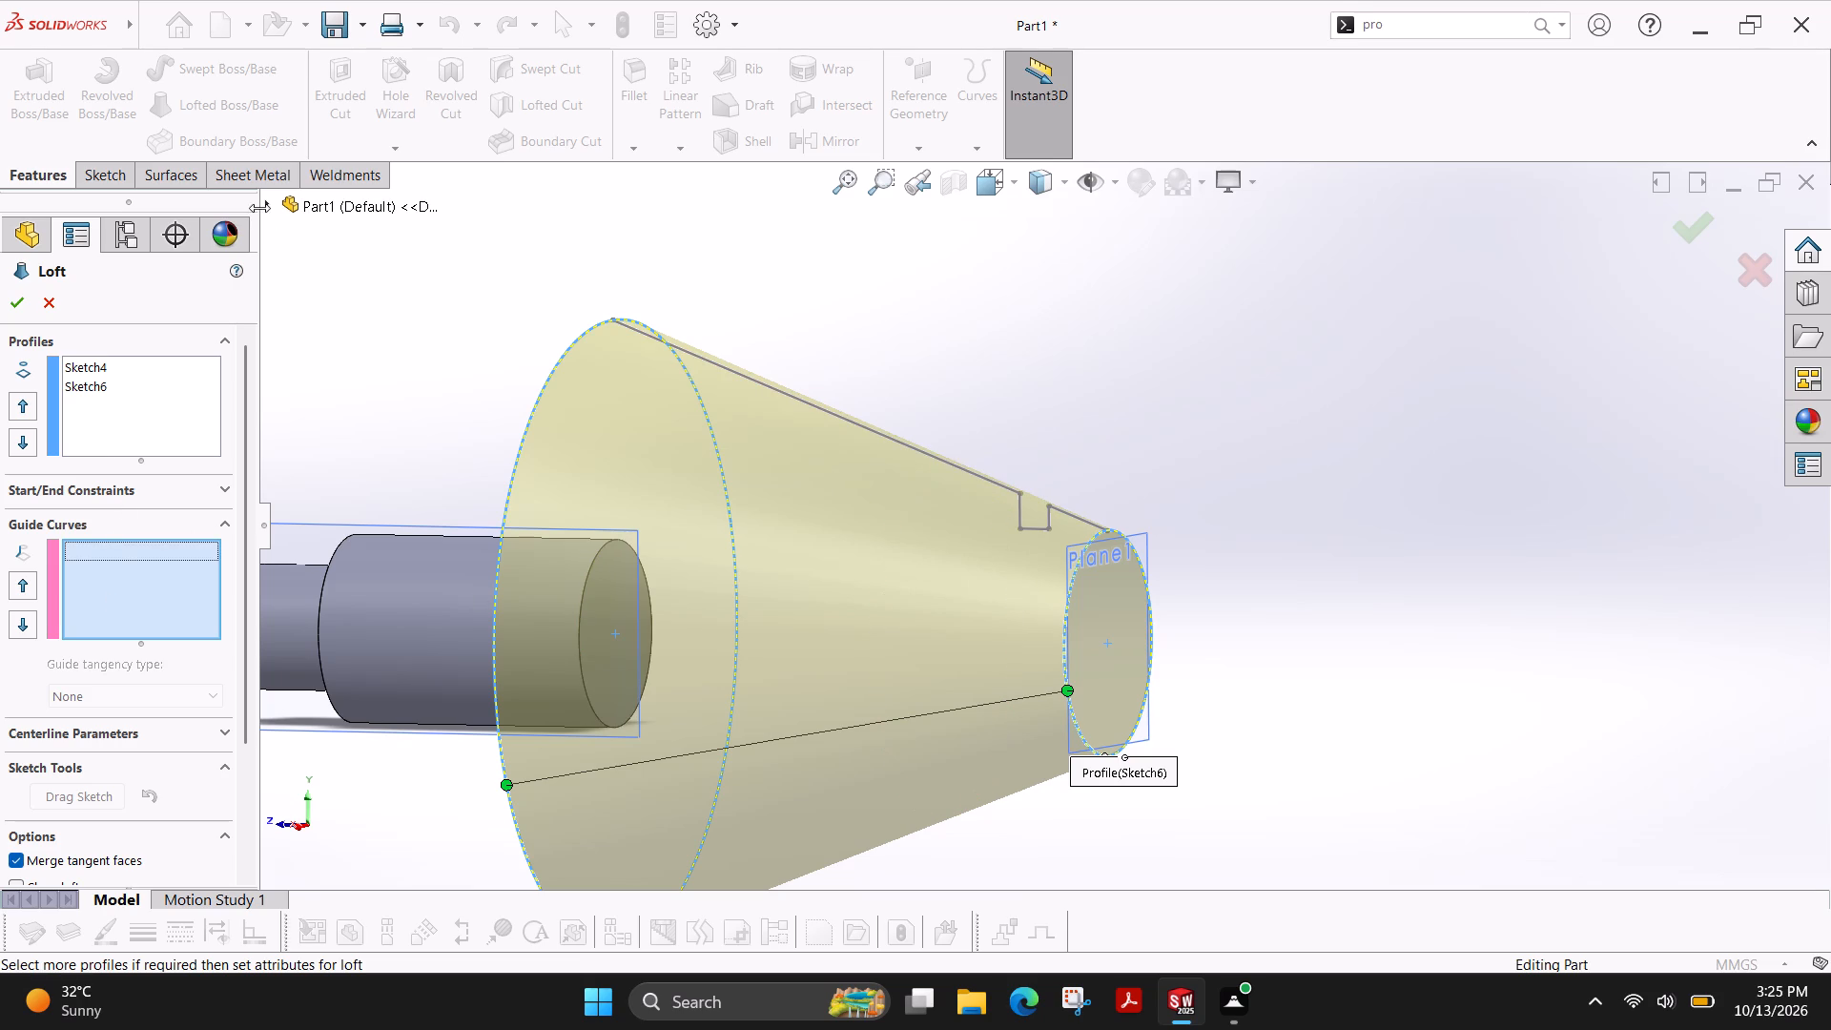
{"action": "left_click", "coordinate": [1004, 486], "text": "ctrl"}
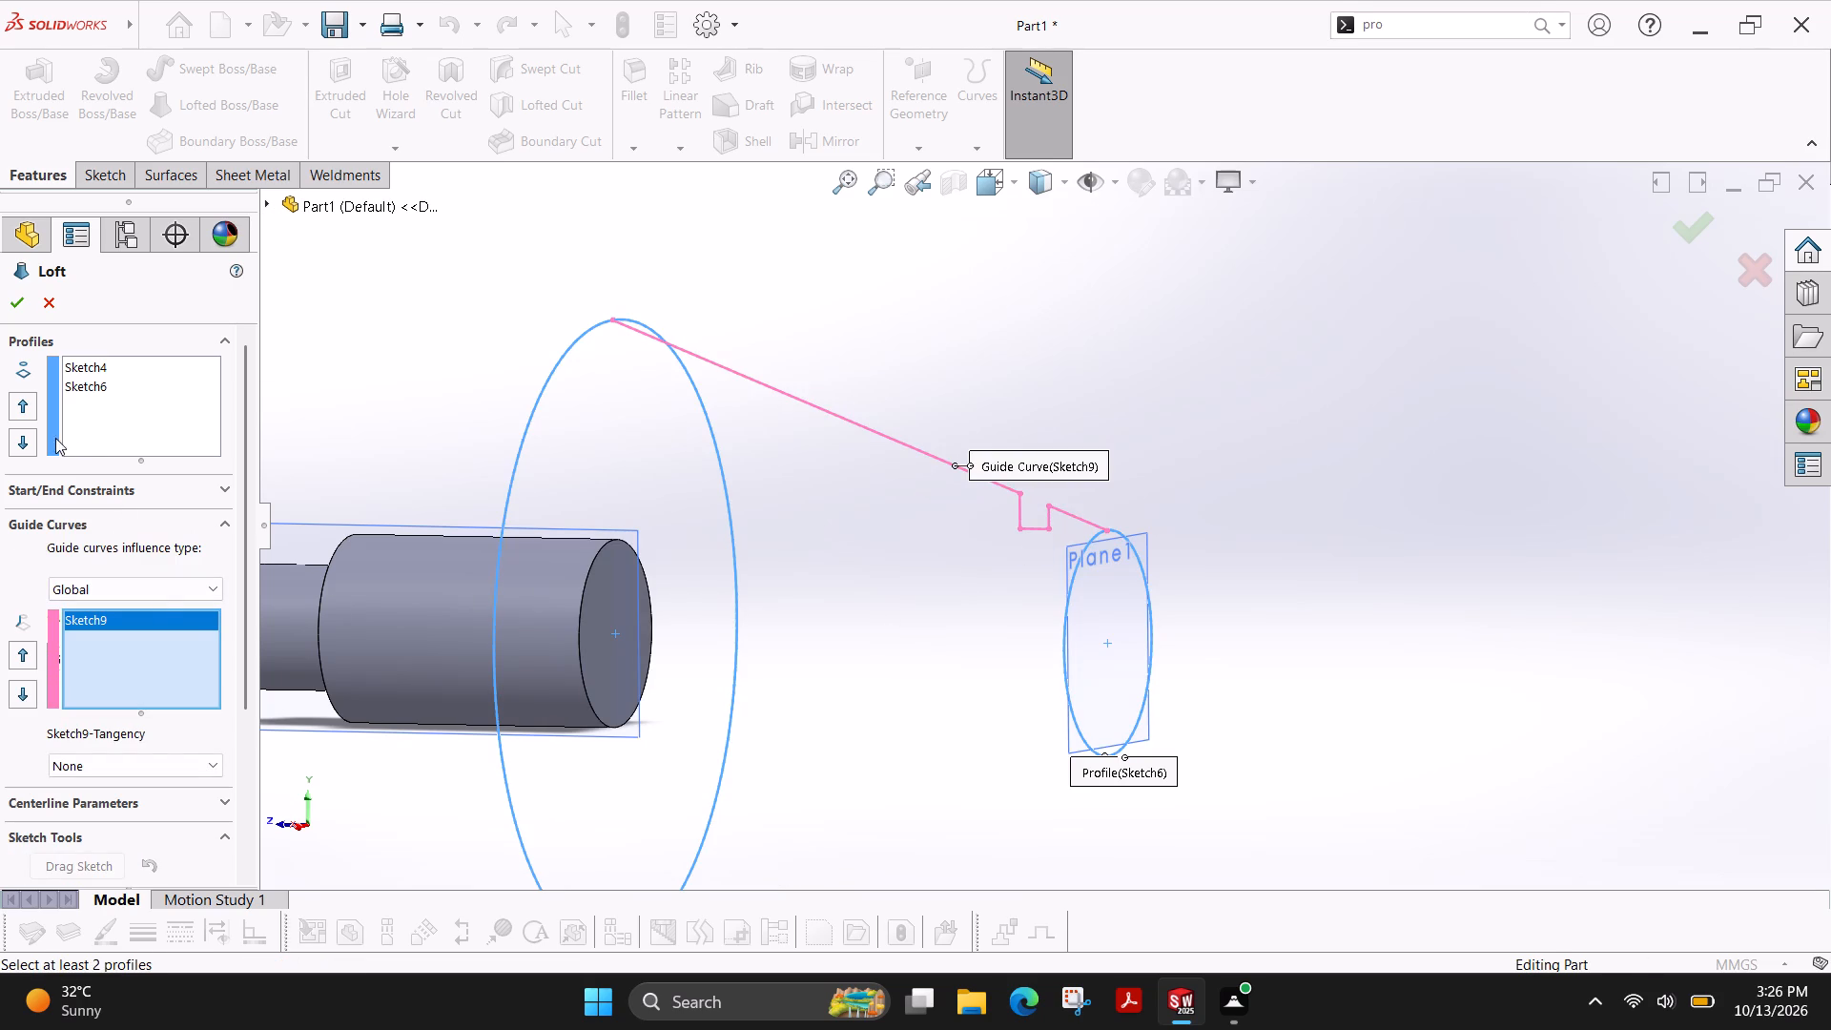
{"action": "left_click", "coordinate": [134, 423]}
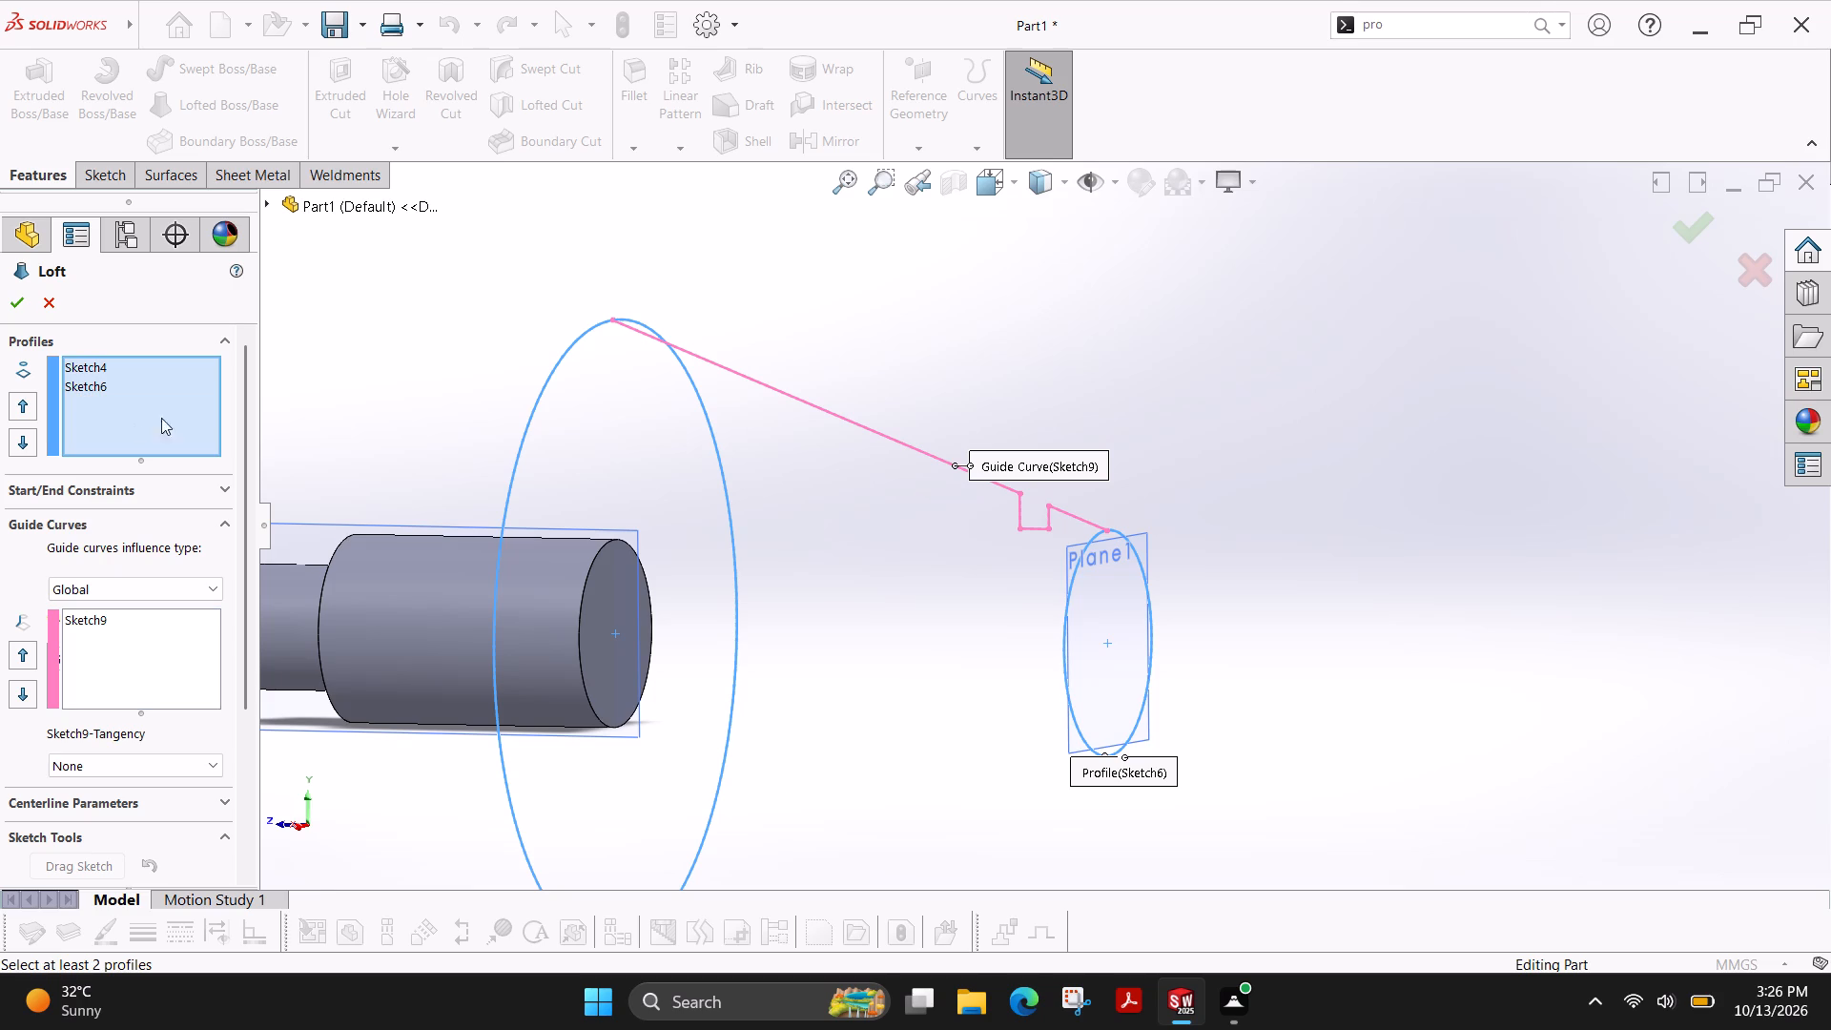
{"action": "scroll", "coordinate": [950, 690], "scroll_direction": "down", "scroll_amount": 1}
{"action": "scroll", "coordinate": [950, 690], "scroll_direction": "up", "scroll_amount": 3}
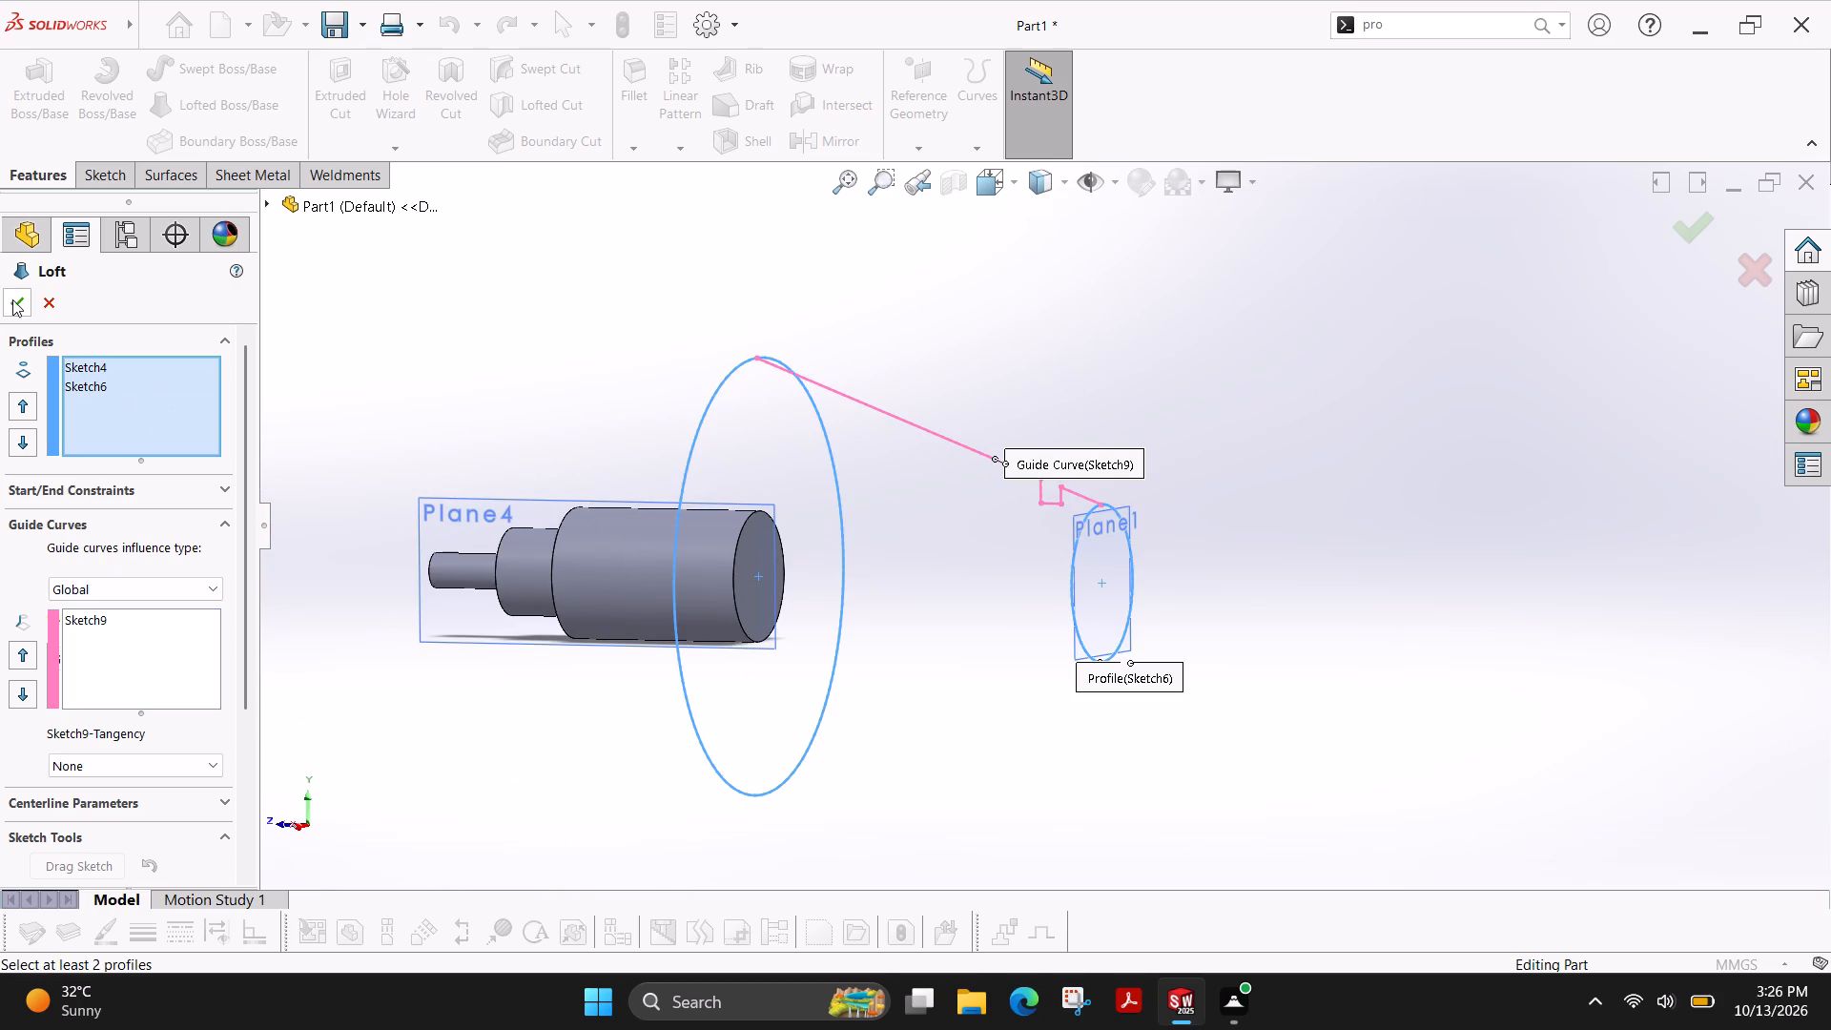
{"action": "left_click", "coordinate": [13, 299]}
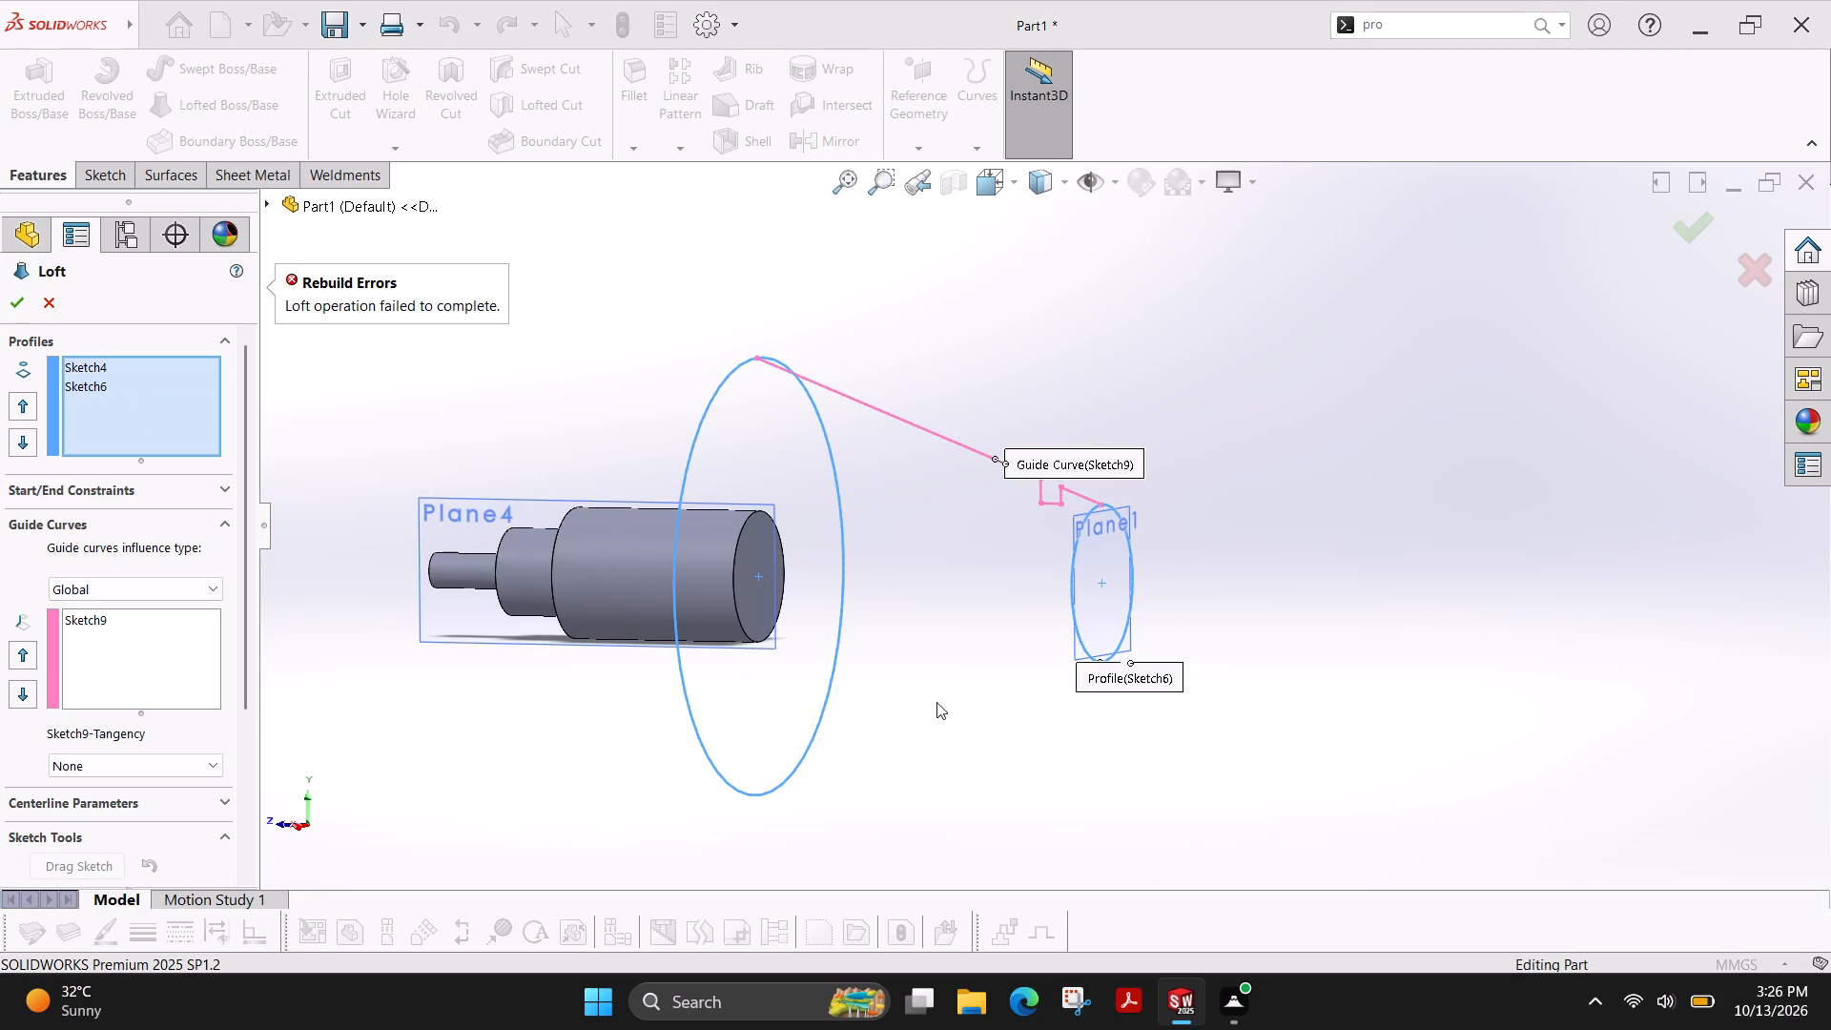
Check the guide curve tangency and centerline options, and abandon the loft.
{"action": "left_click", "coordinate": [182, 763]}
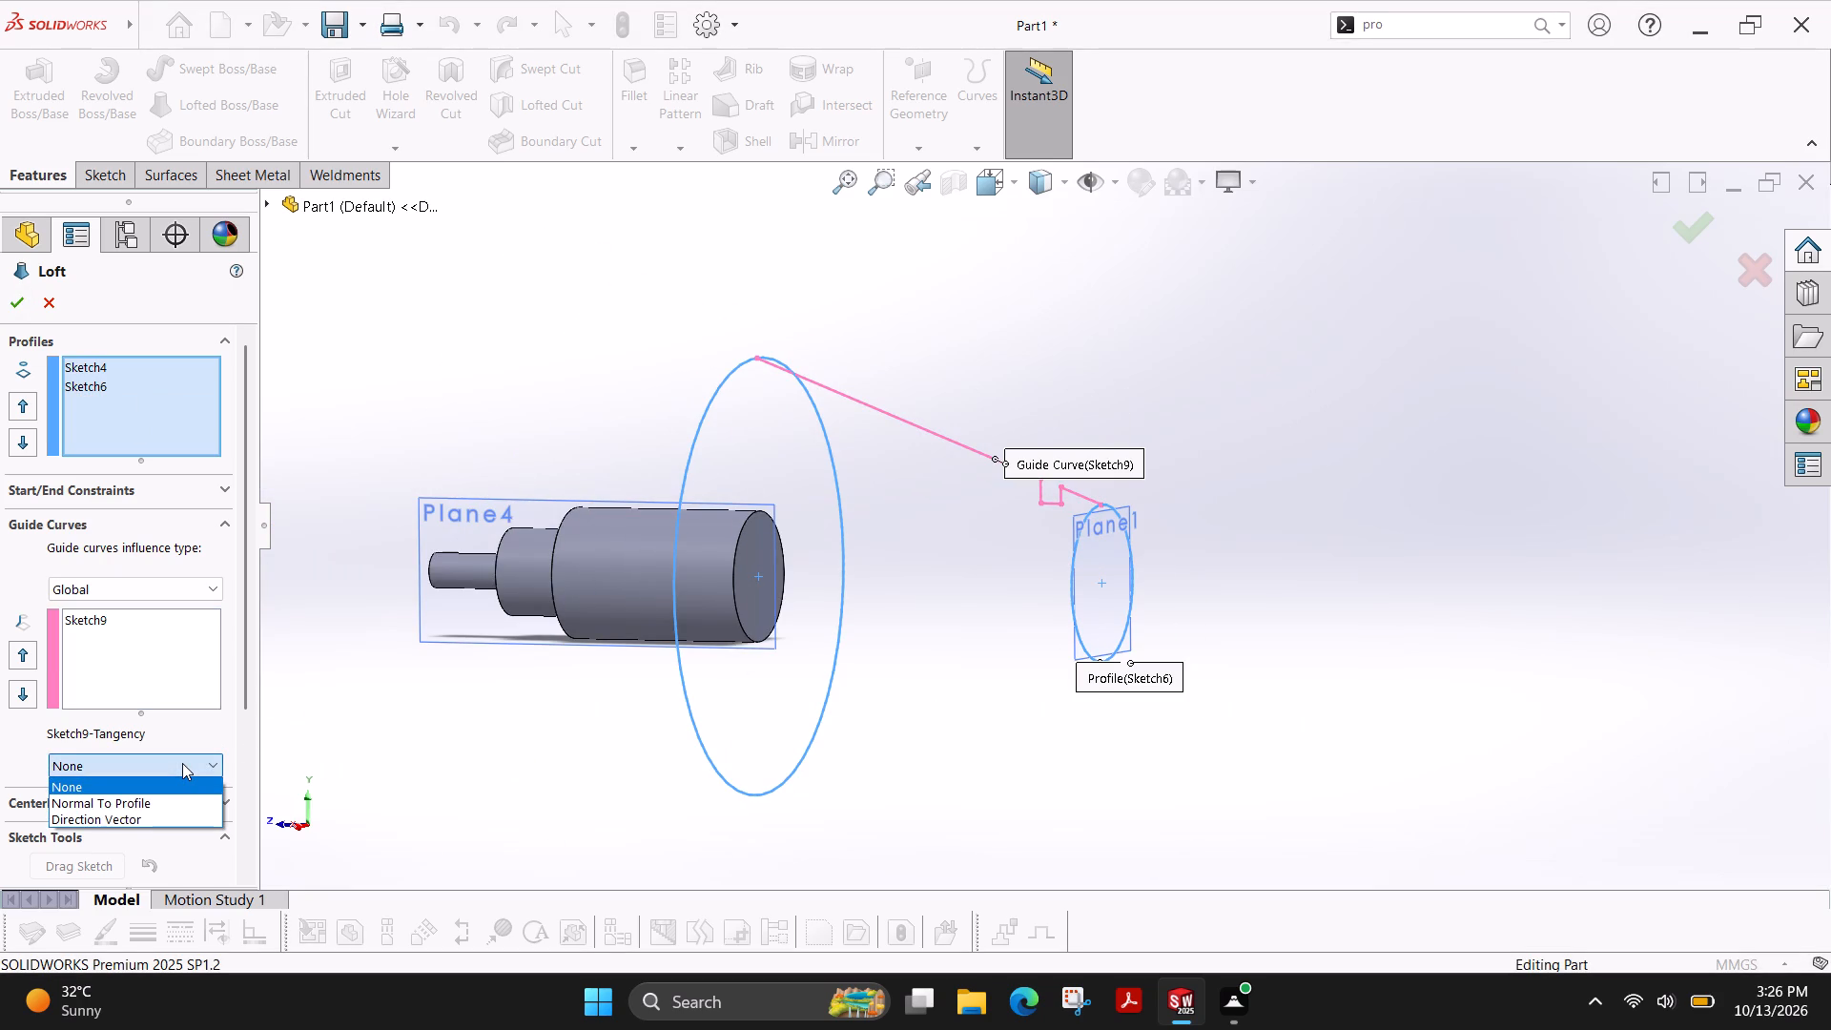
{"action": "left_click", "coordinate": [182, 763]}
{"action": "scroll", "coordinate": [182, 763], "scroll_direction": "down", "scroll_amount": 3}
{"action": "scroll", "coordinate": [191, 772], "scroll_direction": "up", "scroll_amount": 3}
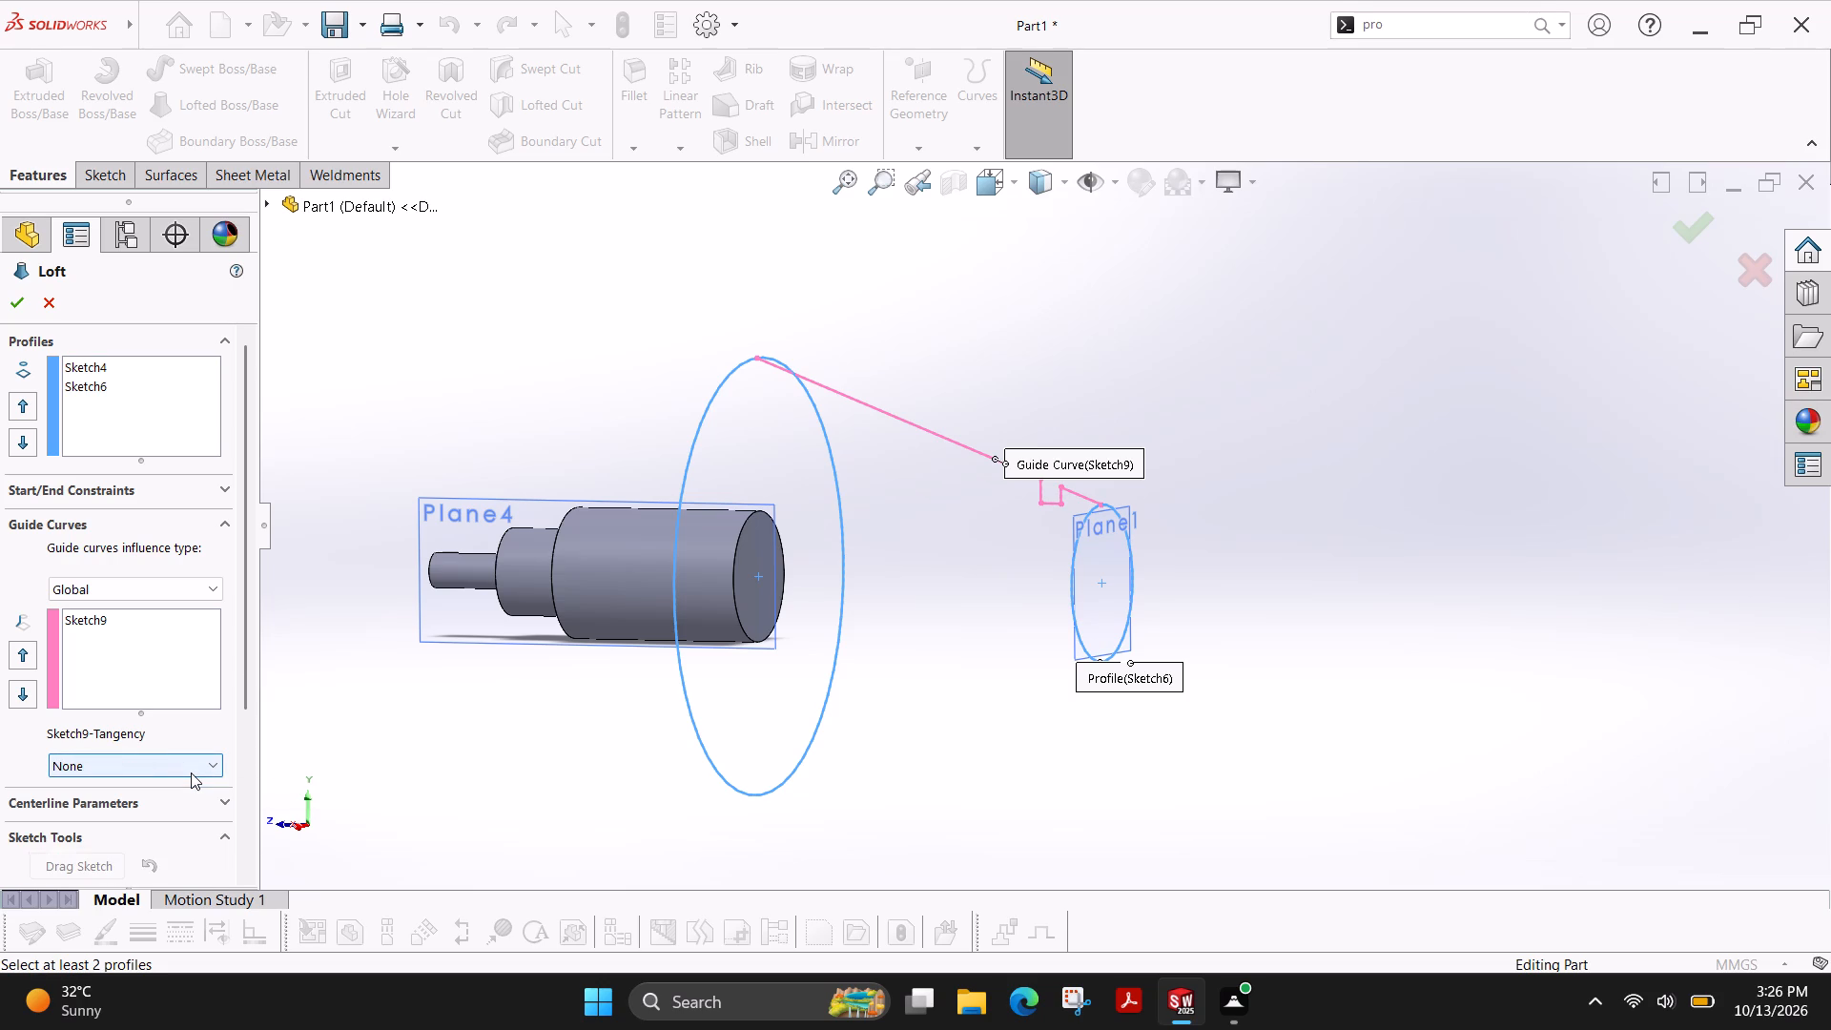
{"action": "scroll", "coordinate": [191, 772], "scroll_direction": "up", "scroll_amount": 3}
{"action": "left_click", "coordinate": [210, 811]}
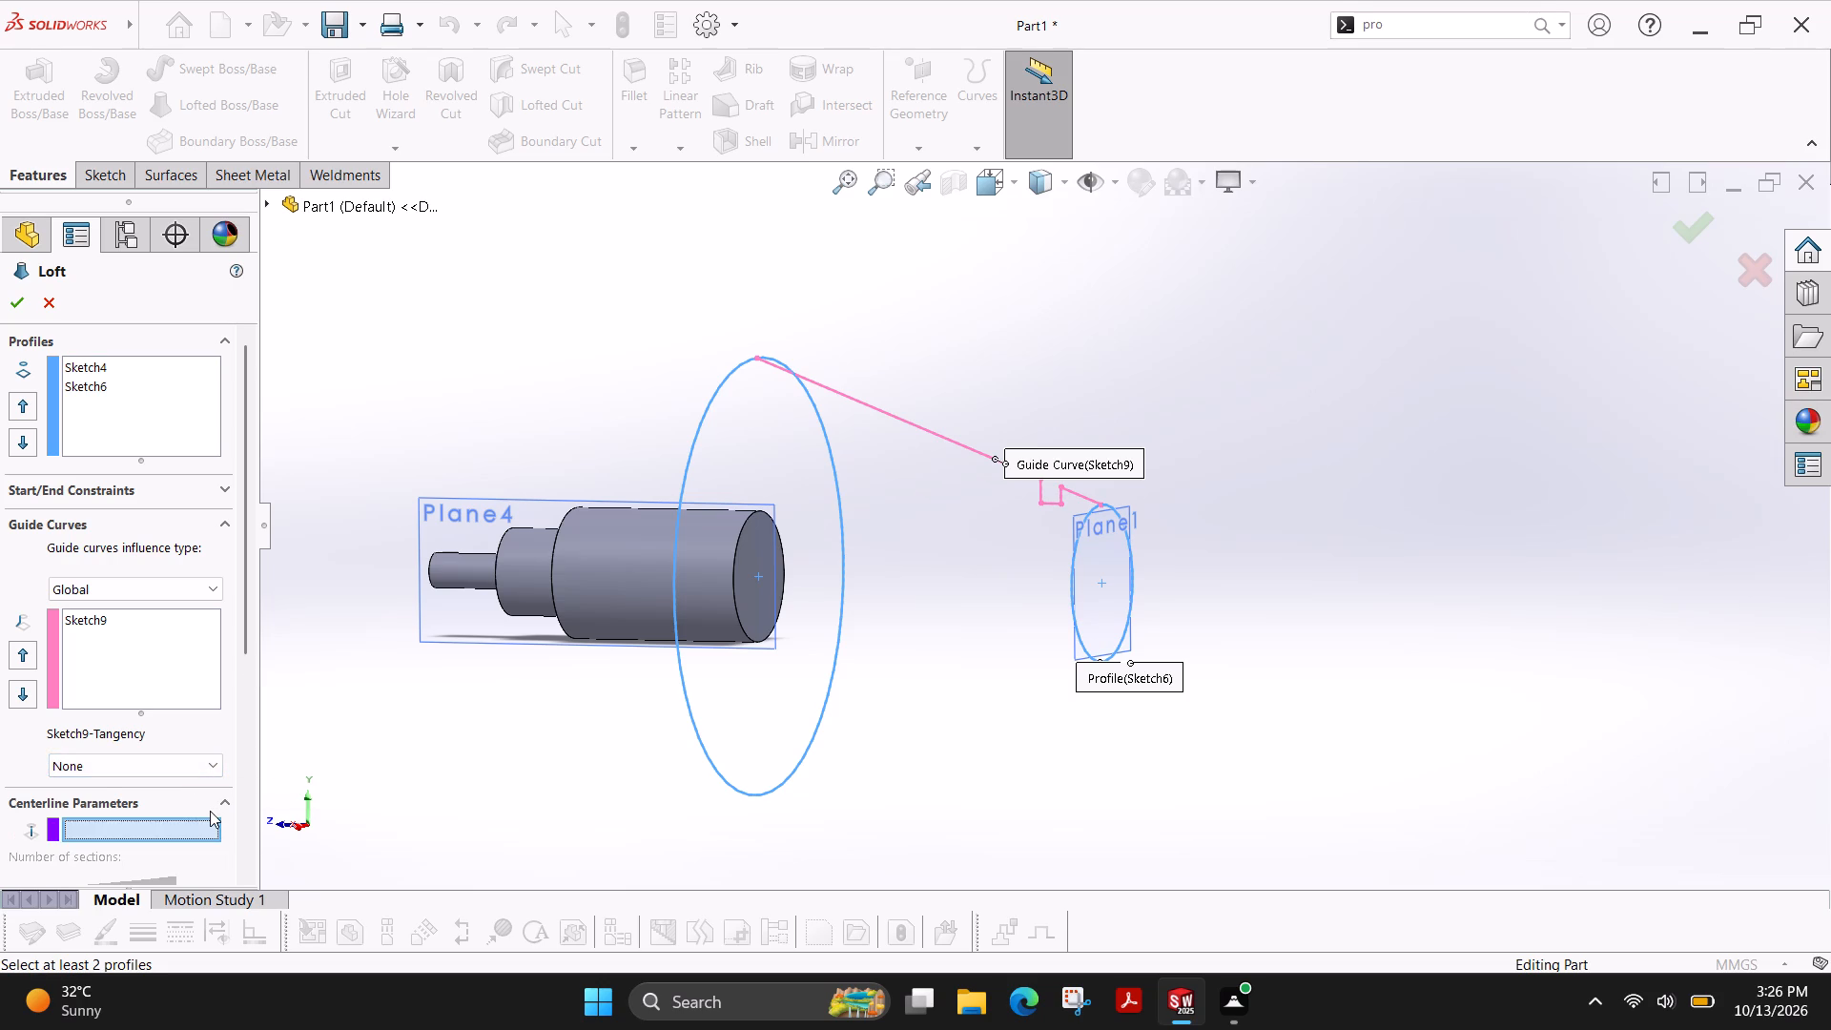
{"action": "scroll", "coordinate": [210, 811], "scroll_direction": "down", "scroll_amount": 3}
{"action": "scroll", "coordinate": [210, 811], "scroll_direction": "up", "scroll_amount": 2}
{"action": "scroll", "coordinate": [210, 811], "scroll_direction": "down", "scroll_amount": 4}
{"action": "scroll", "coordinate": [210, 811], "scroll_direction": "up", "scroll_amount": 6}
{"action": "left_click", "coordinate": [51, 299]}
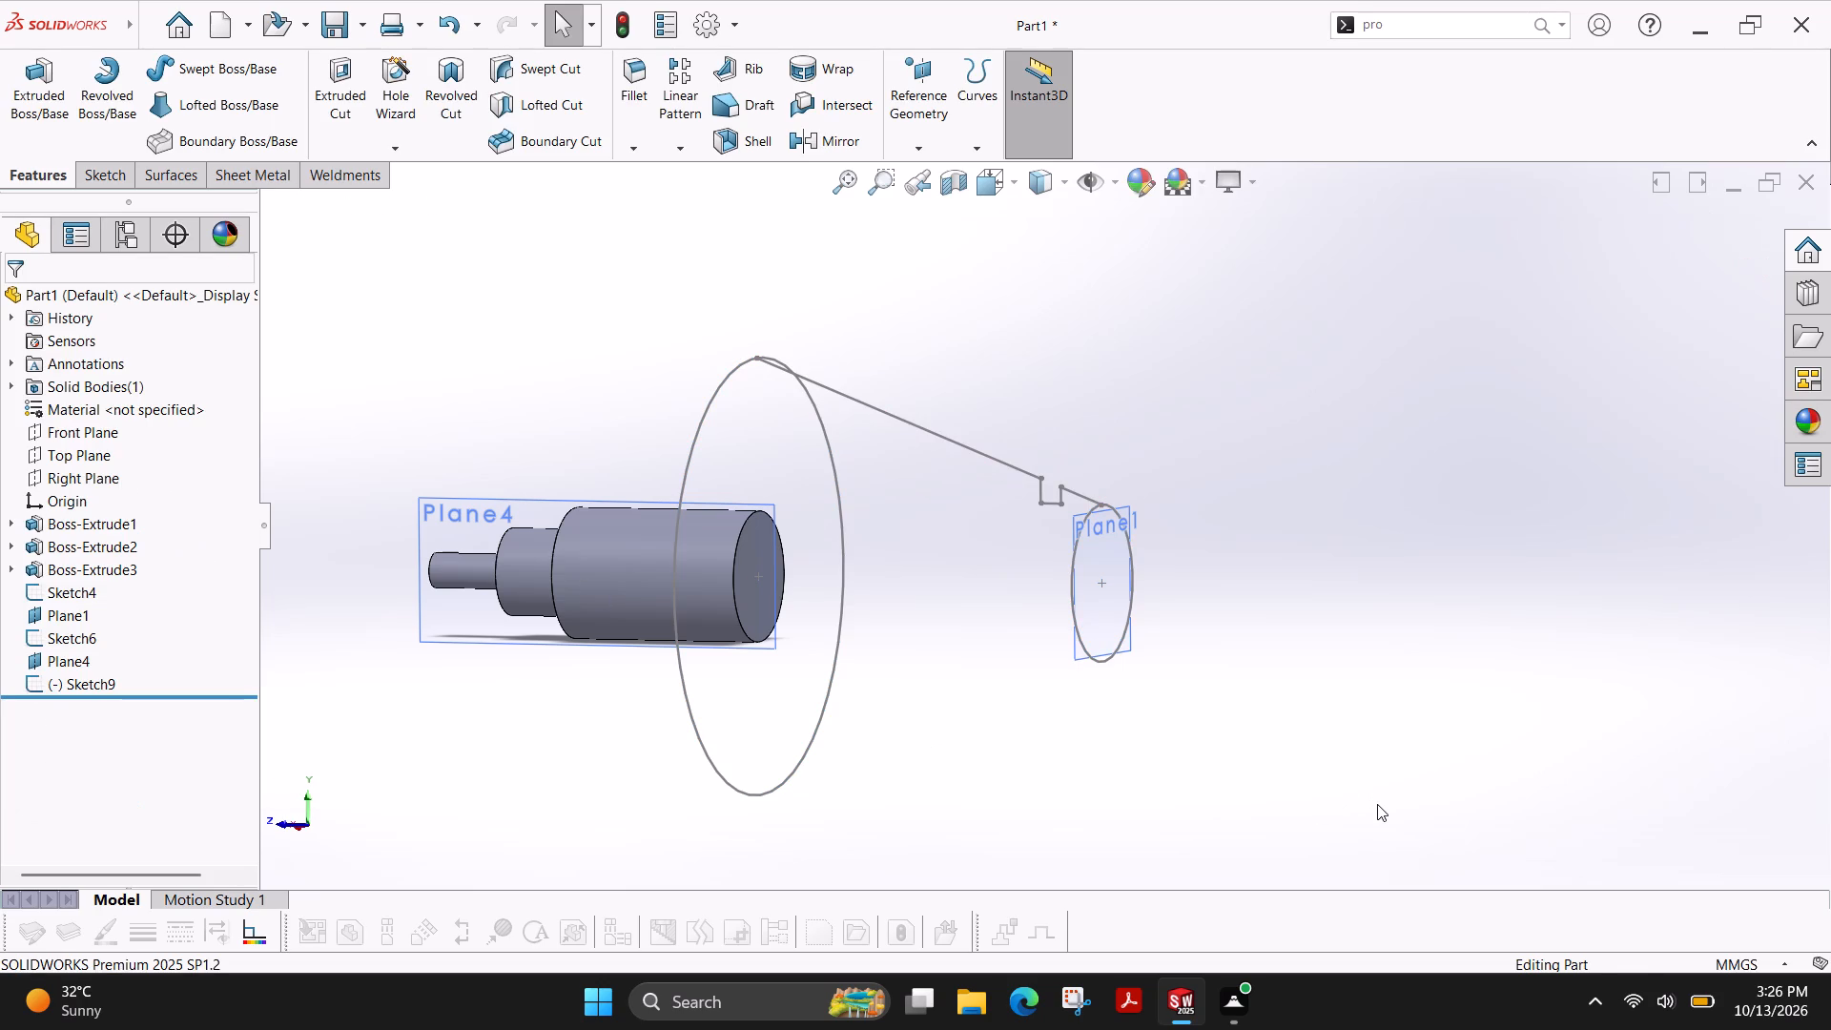
Undo the whole grooved side profile sketch and the reference plane Plane4 made for it.
{"action": "key", "text": "ctrl+z"}
{"action": "key", "text": "ctrl+z"}
{"action": "key", "text": "ctrl+z"}
{"action": "key", "text": "ctrl+z"}
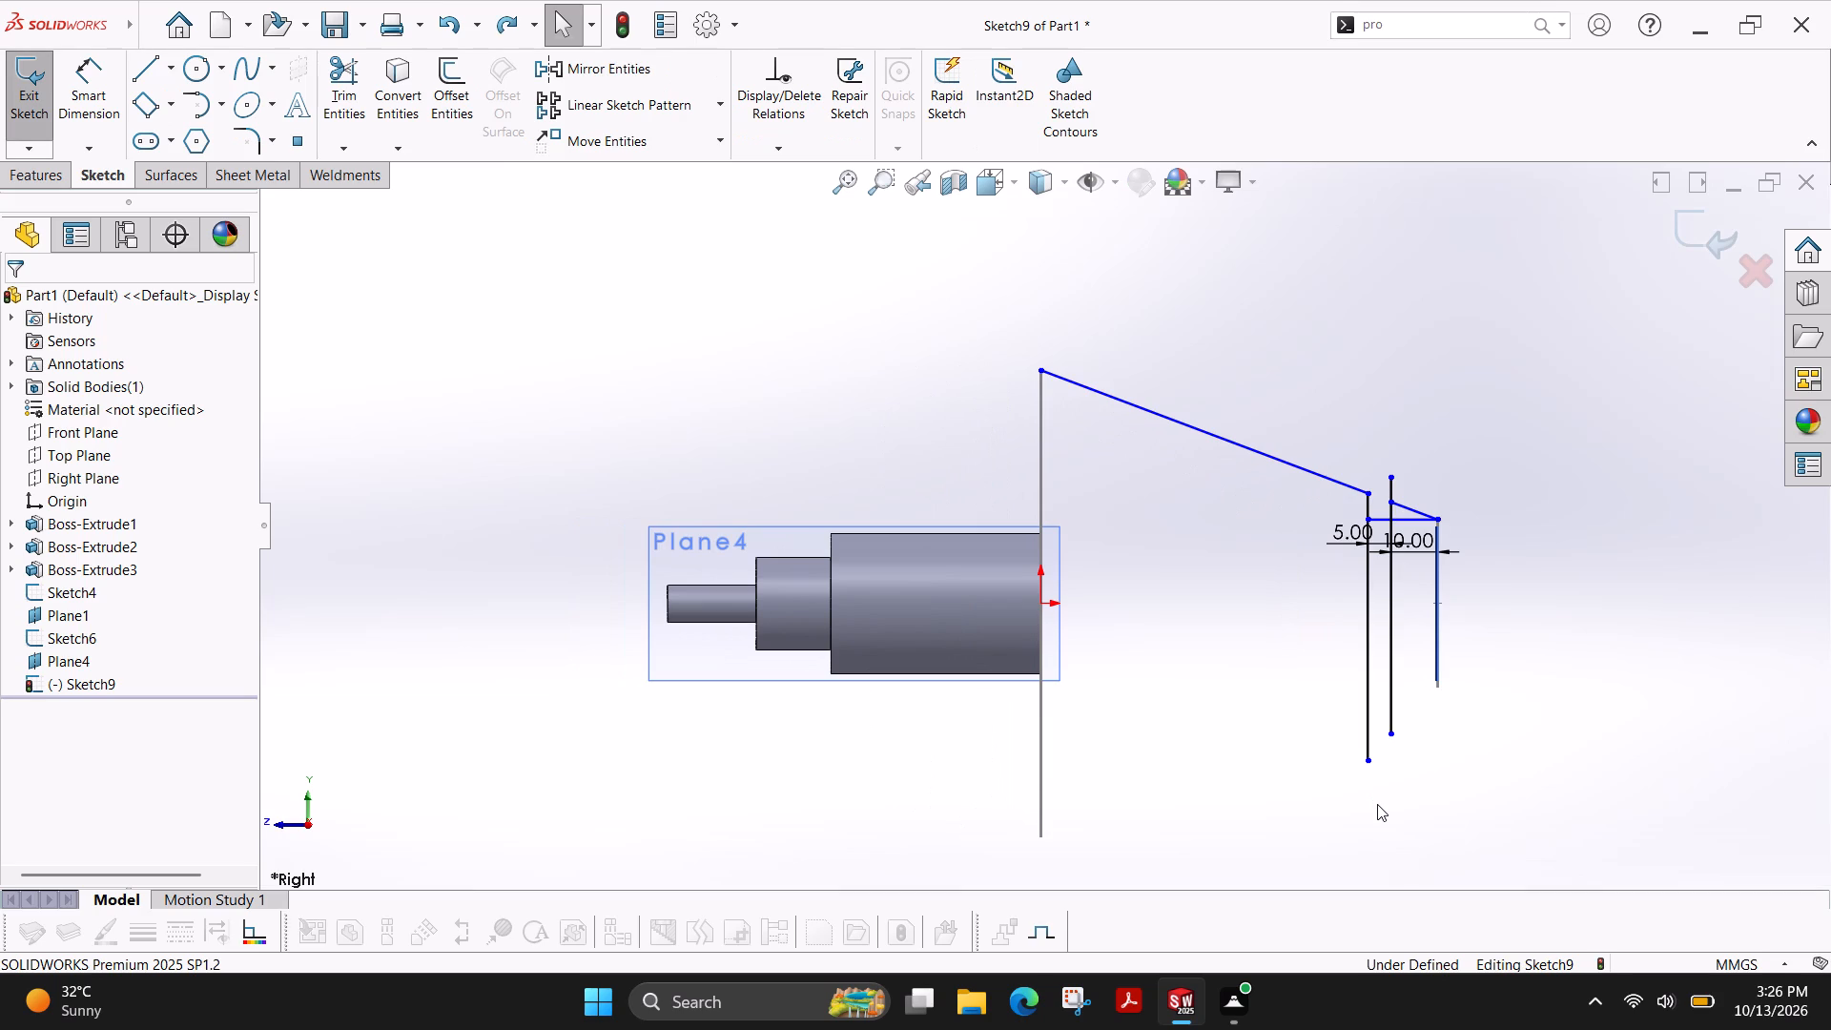
{"action": "key", "text": "ctrl+z"}
{"action": "key", "text": "ctrl+z"}
{"action": "key", "text": "ctrl+z"}
{"action": "key", "text": "ctrl+z"}
{"action": "key", "text": "ctrl+z"}
{"action": "key", "text": "ctrl+z"}
{"action": "key", "text": "ctrl+z"}
{"action": "key", "text": "ctrl+z"}
{"action": "key", "text": "ctrl+z"}
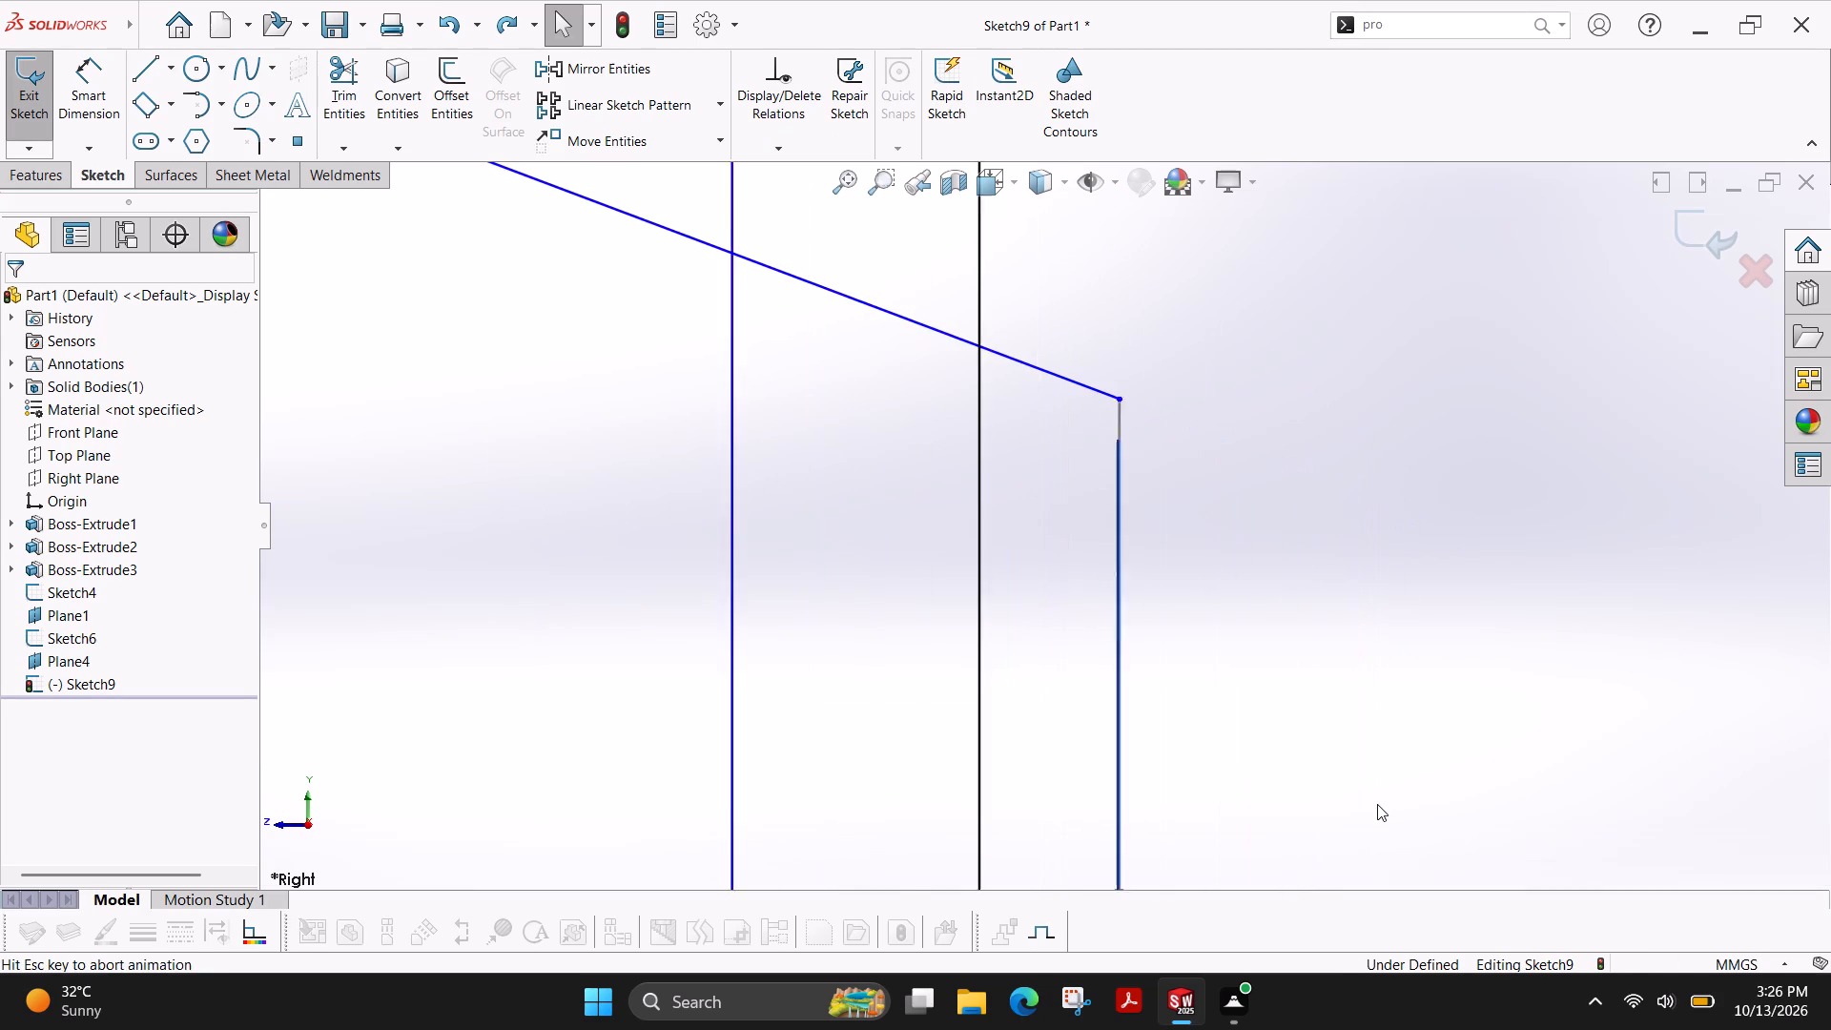
{"action": "key", "text": "ctrl+z"}
{"action": "key", "text": "ctrl+z"}
{"action": "key", "text": "ctrl+z"}
{"action": "key", "text": "ctrl+z"}
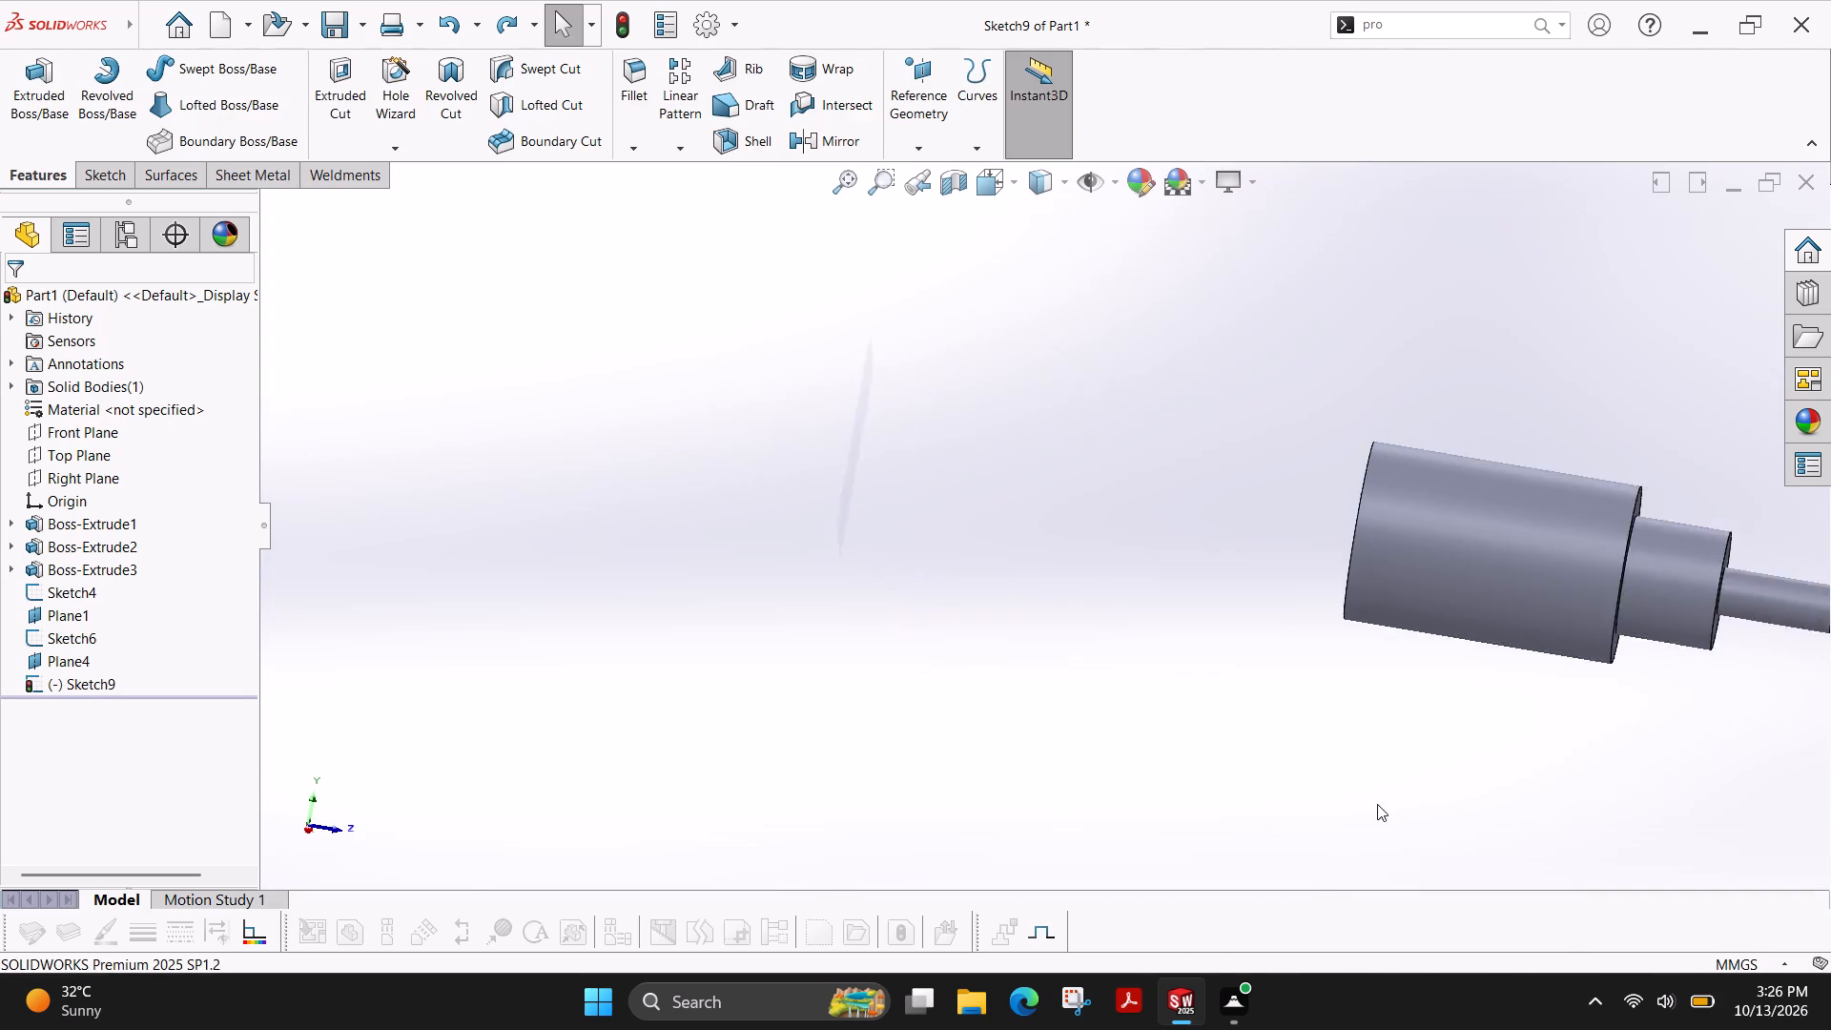
{"action": "key", "text": "ctrl+z"}
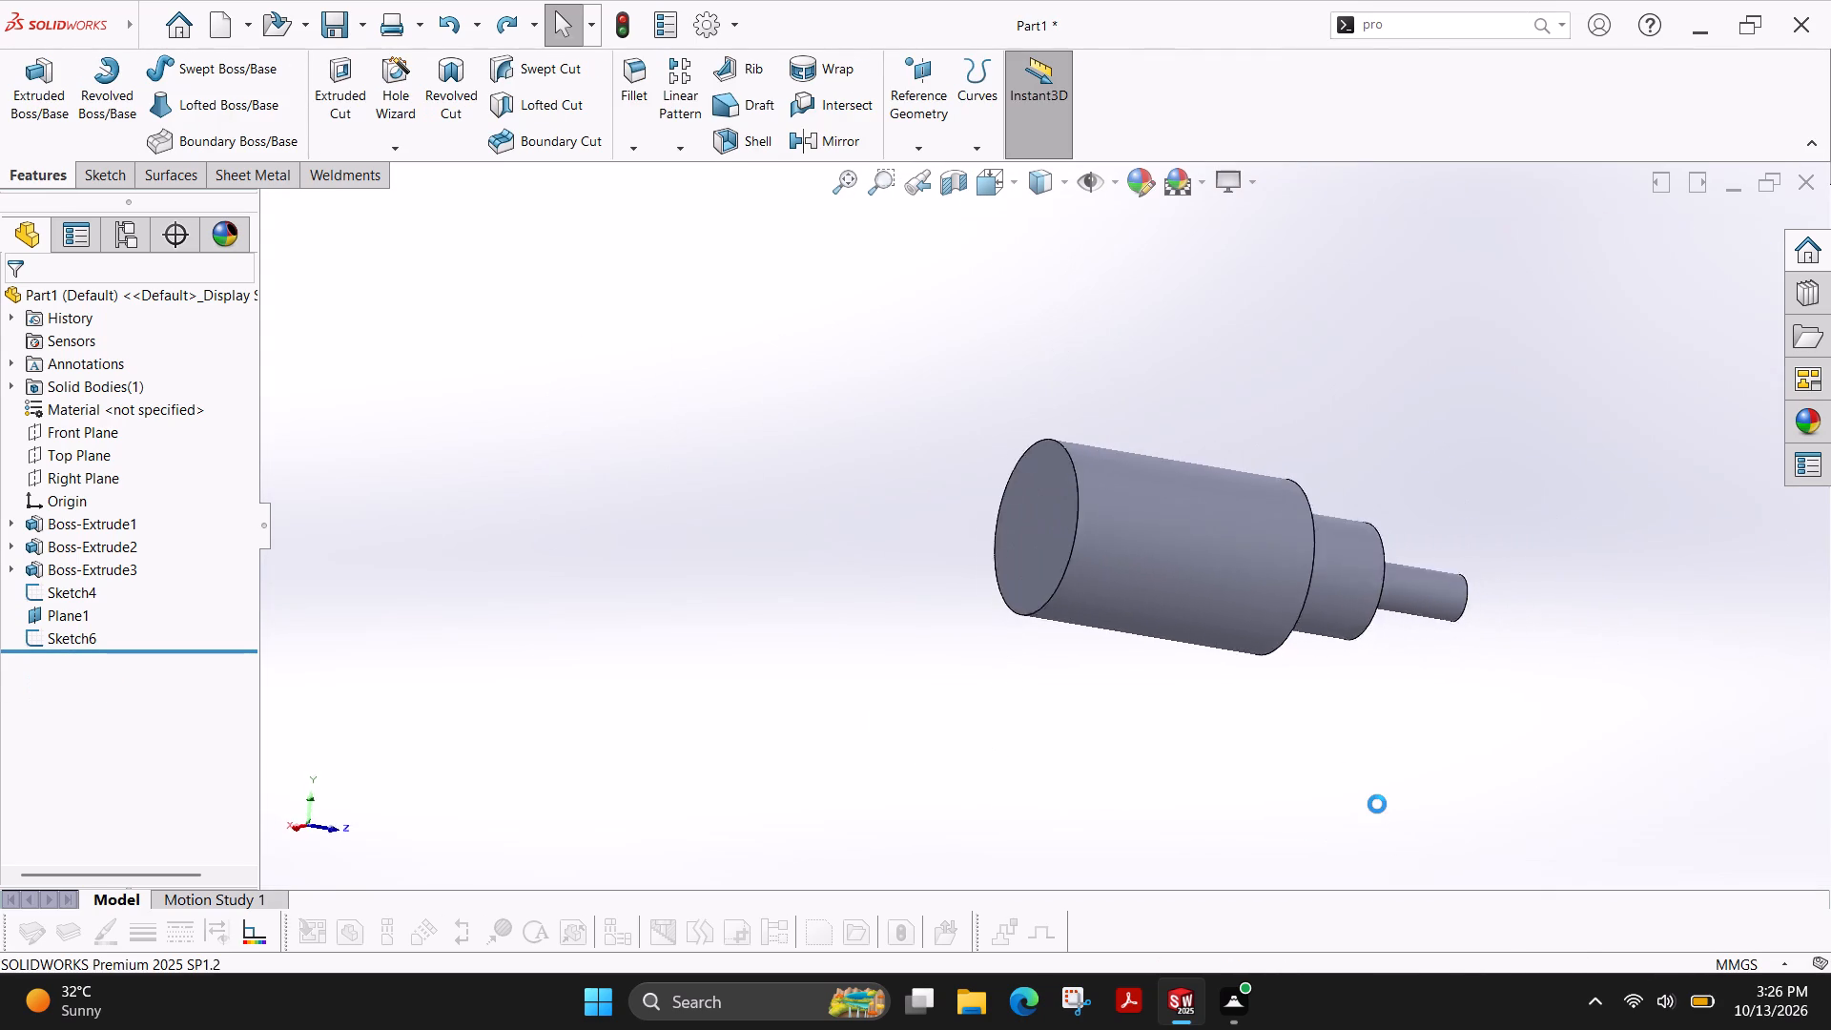
Keep undoing past the large circle's diameter edit until the small circle sketch and Plane1 are removed.
{"action": "key", "text": "ctrl+z"}
{"action": "key", "text": "ctrl+z"}
{"action": "key", "text": "ctrl+z"}
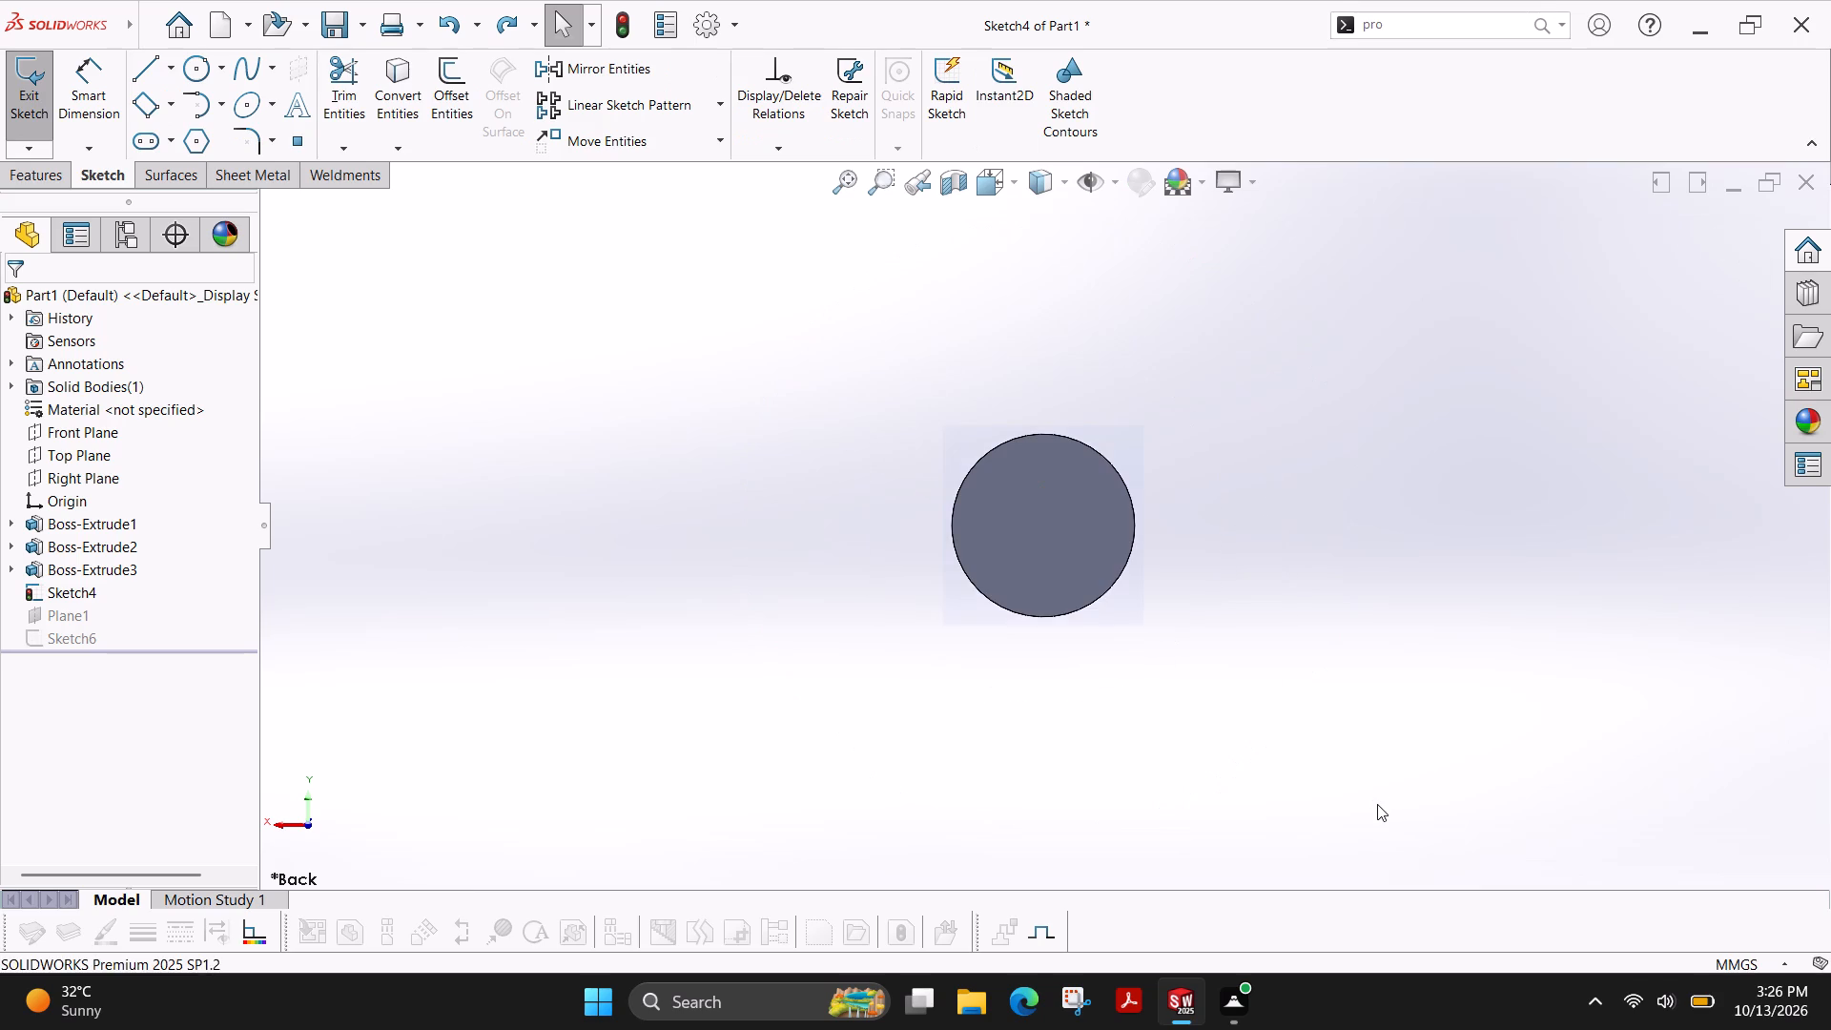
{"action": "key", "text": "ctrl+z"}
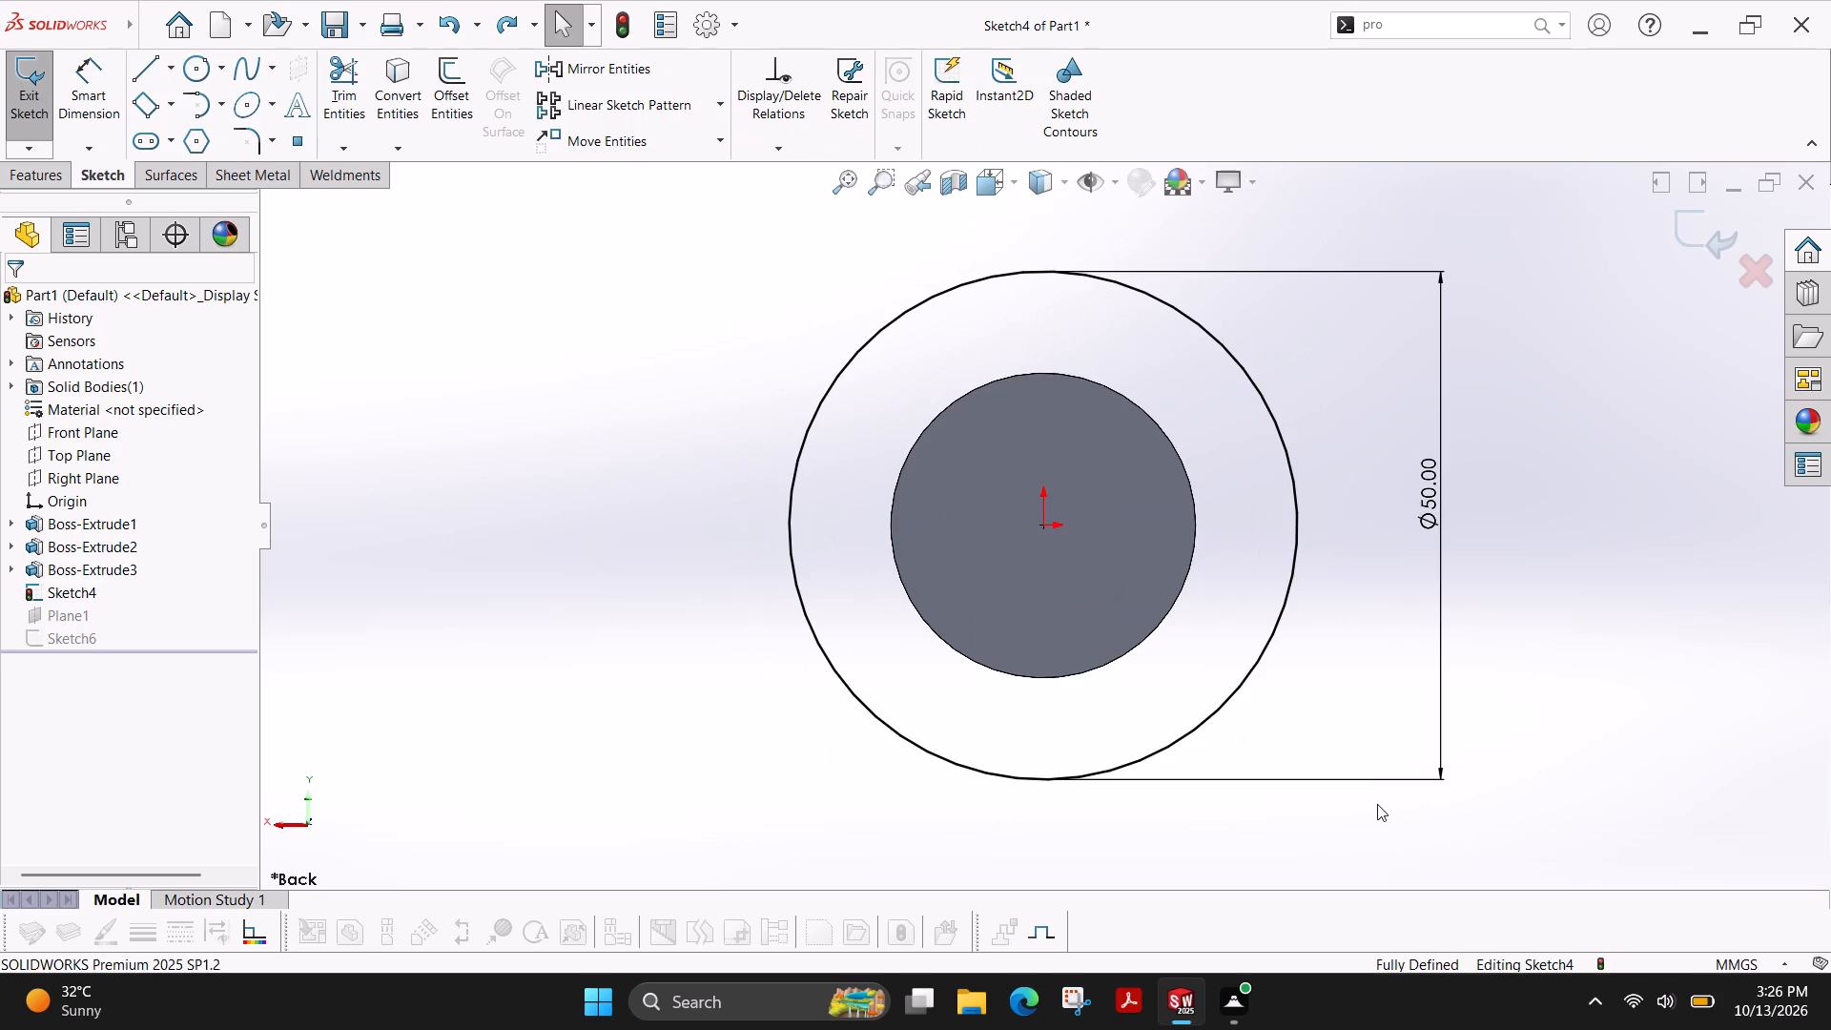
{"action": "key", "text": "ctrl+z"}
{"action": "key", "text": "ctrl+z"}
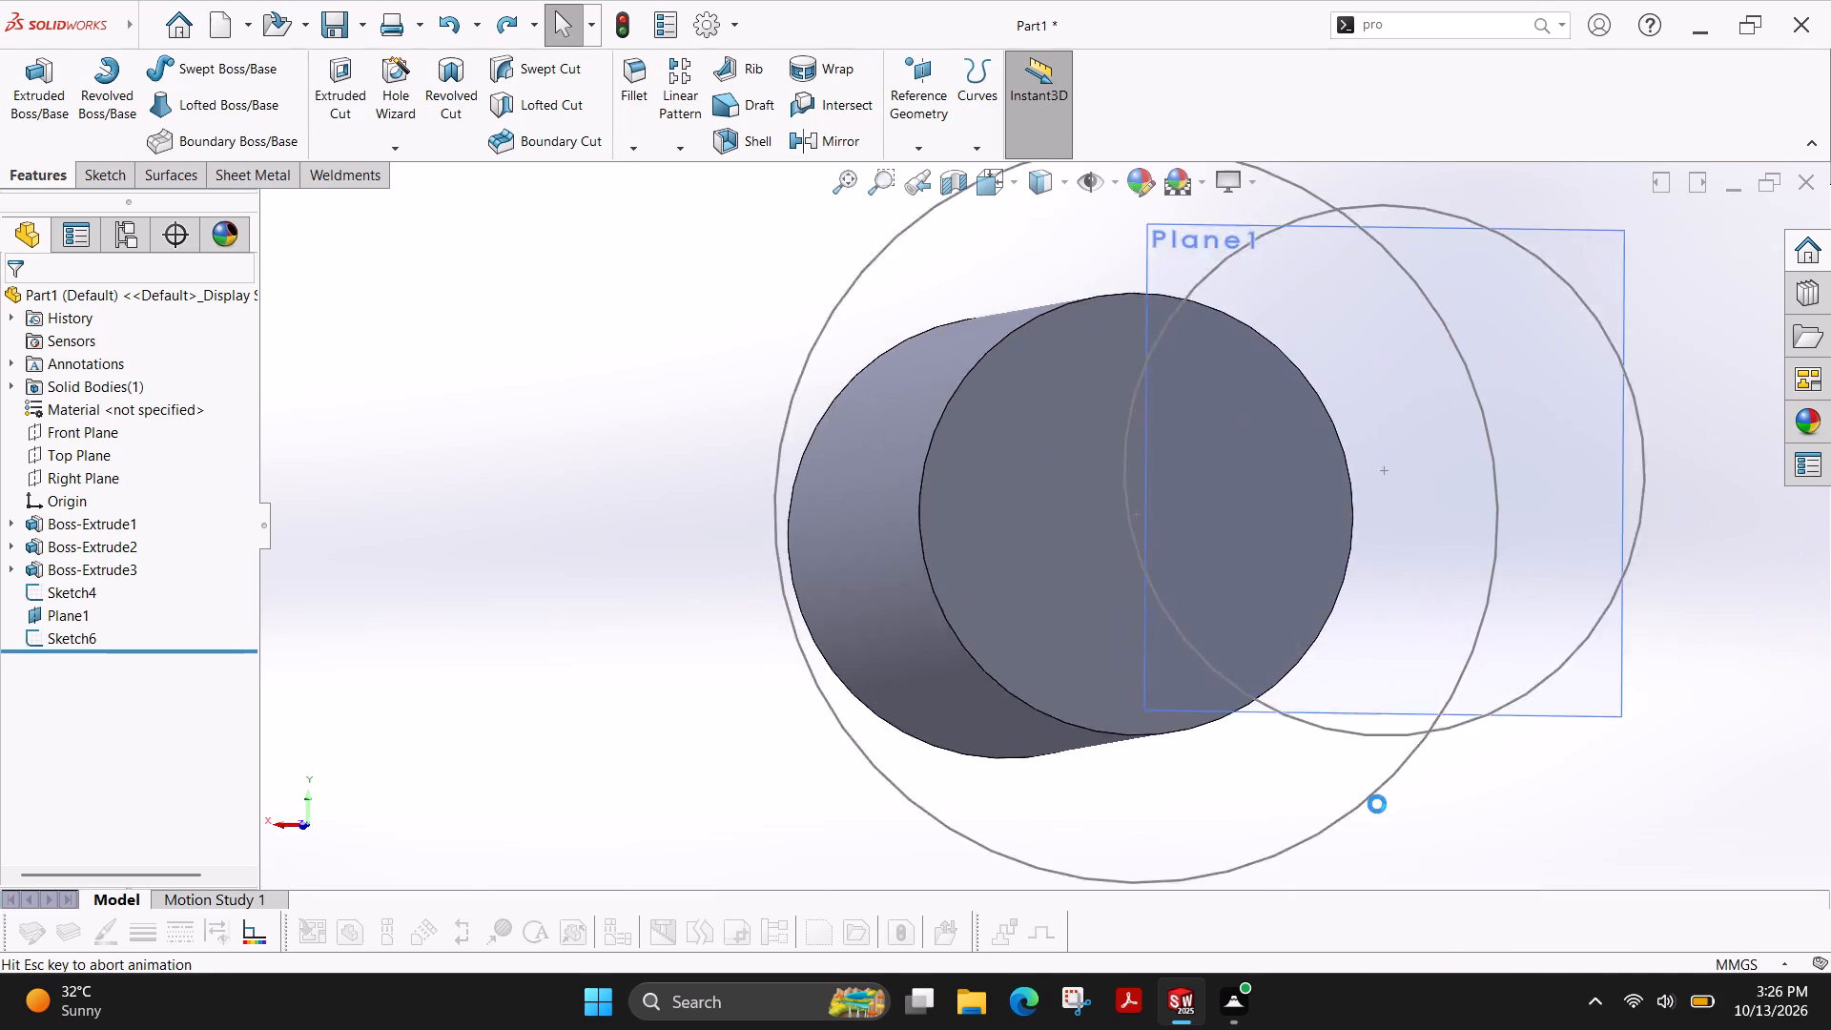
{"action": "key", "text": "ctrl+z"}
{"action": "key", "text": "ctrl+z"}
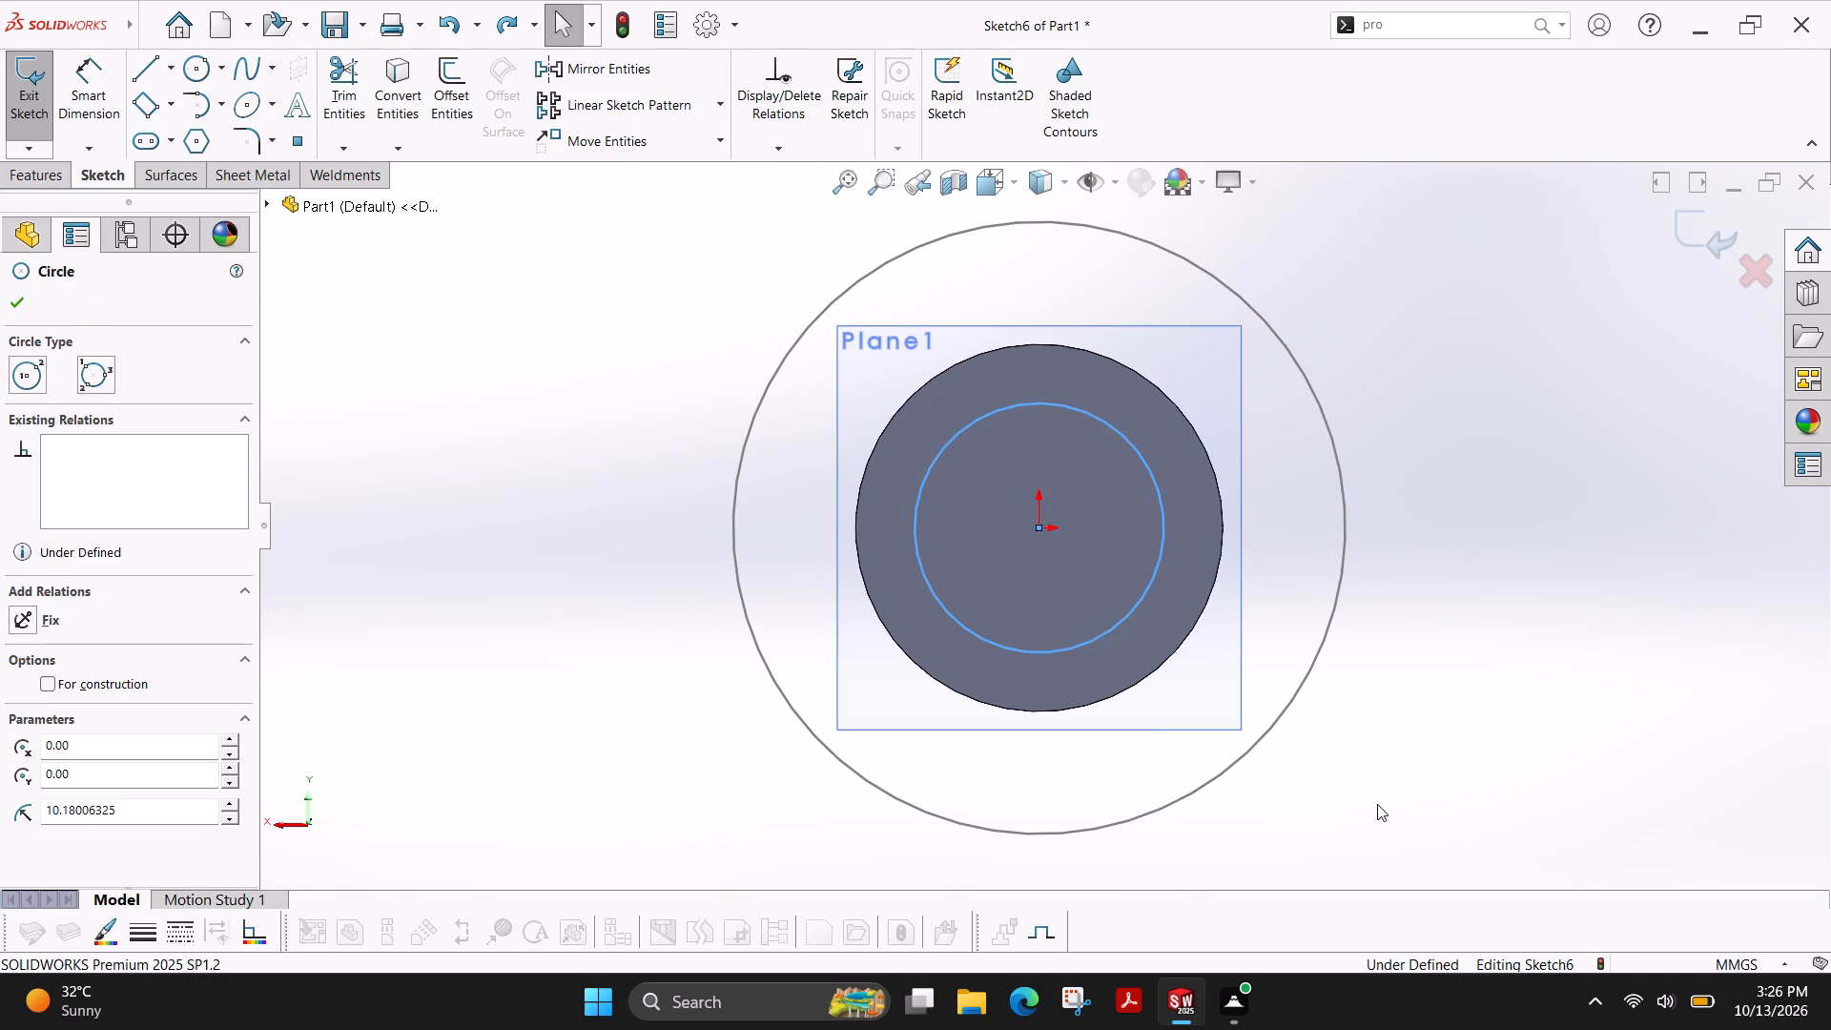
{"action": "key", "text": "ctrl+z"}
{"action": "key", "text": "ctrl+z"}
{"action": "key", "text": "ctrl+z"}
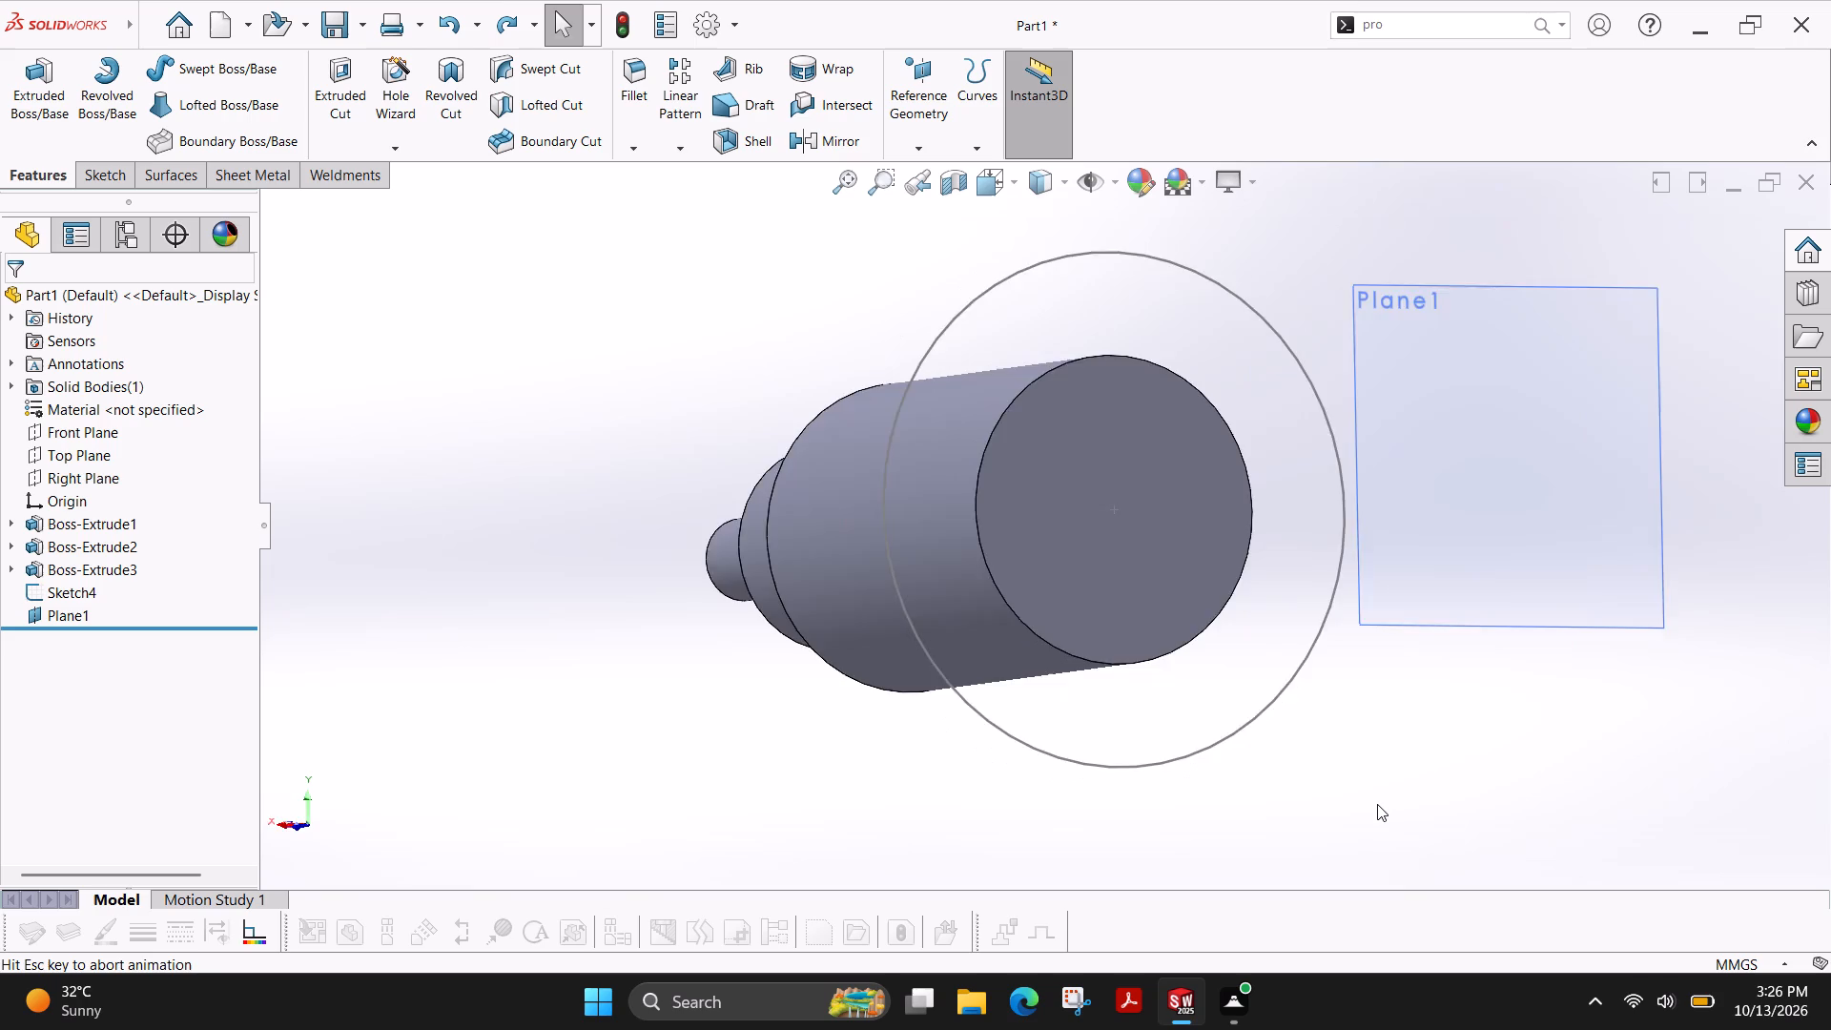
{"action": "key", "text": "ctrl+z"}
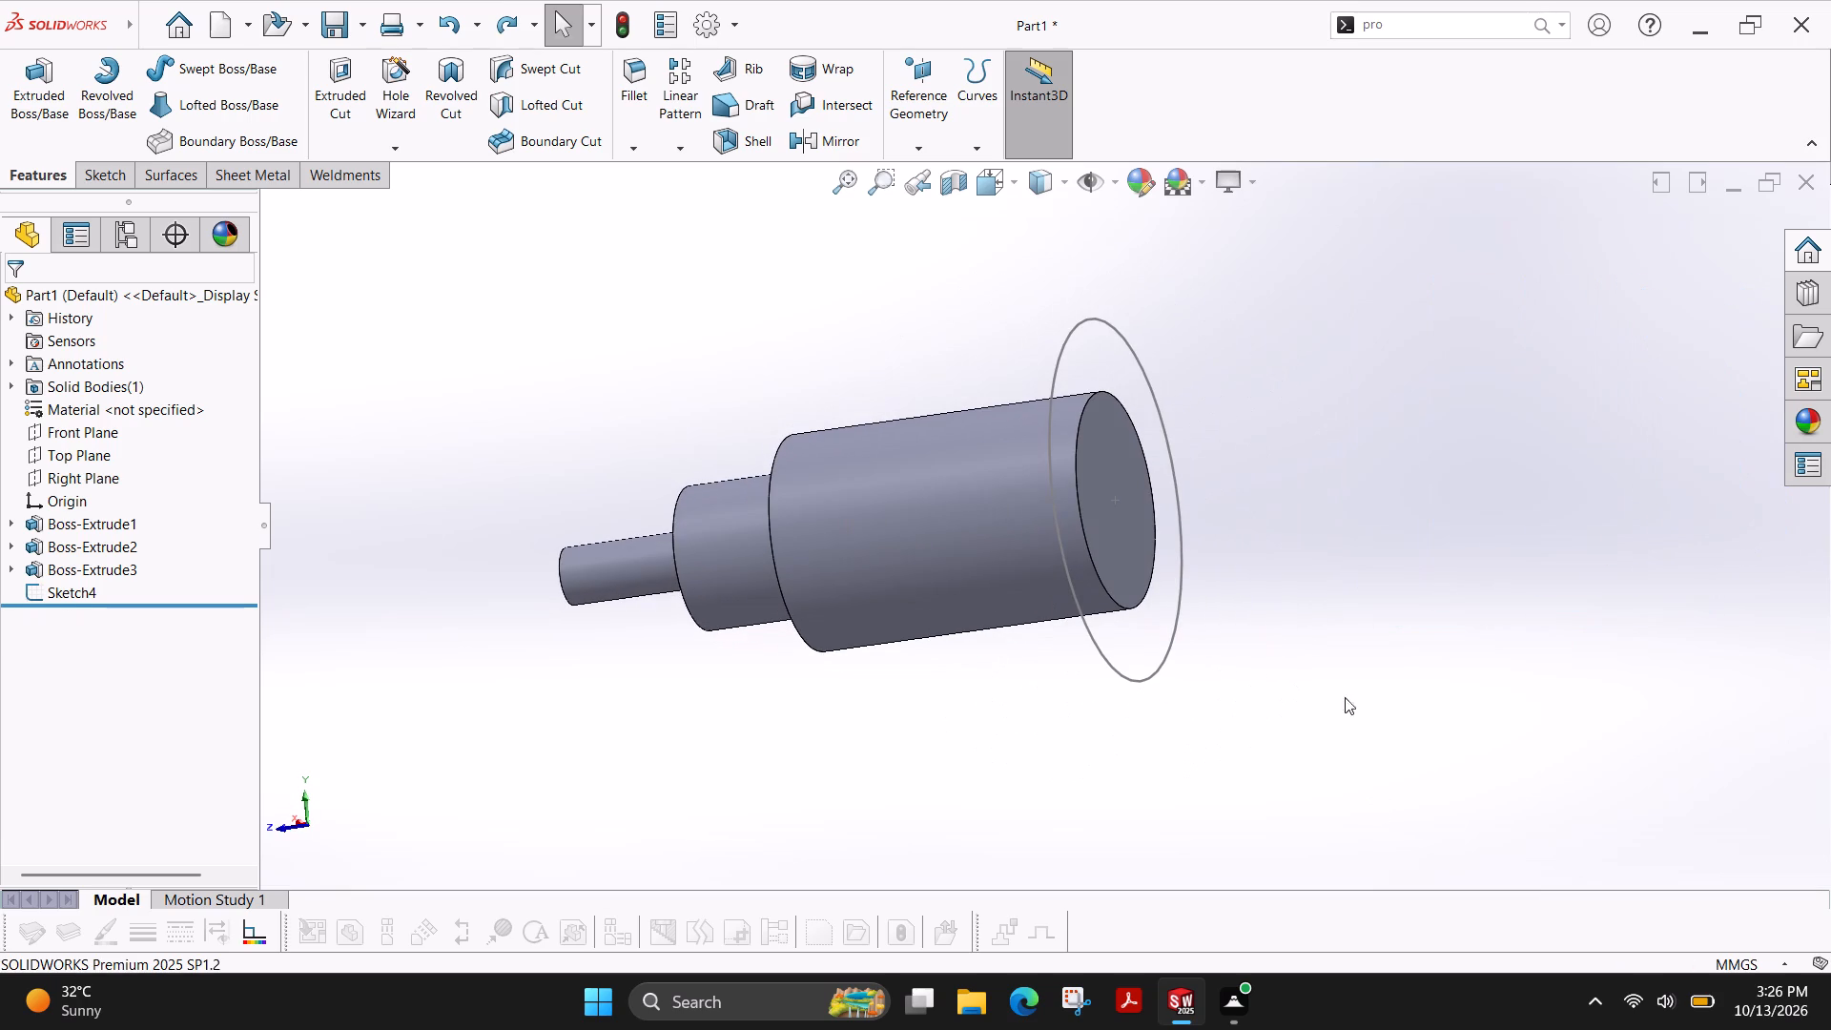
Edit the circle sketch at the shaft's large back end and set its diameter to 100 mm.
{"action": "double_click", "coordinate": [1114, 327]}
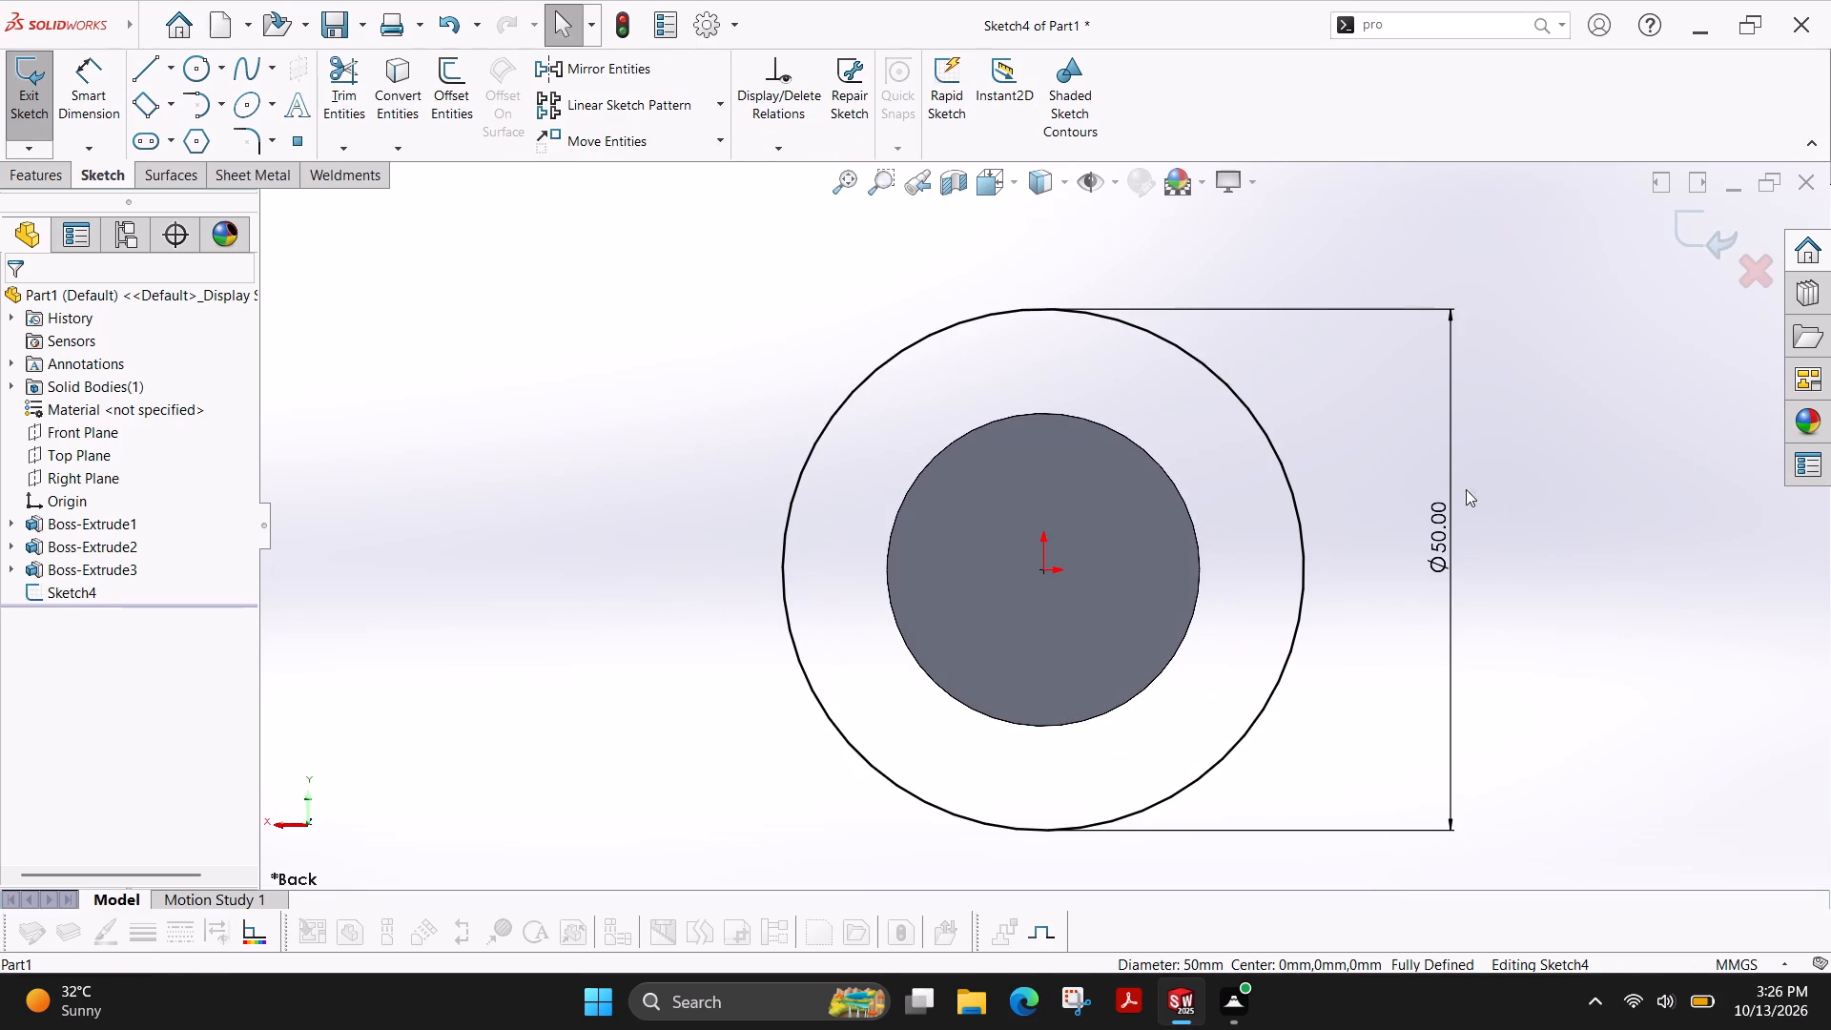
{"action": "double_click", "coordinate": [1435, 525]}
{"action": "type", "text": "100"}
{"action": "key", "text": "Return"}
{"action": "scroll", "coordinate": [982, 476], "scroll_direction": "up", "scroll_amount": 2}
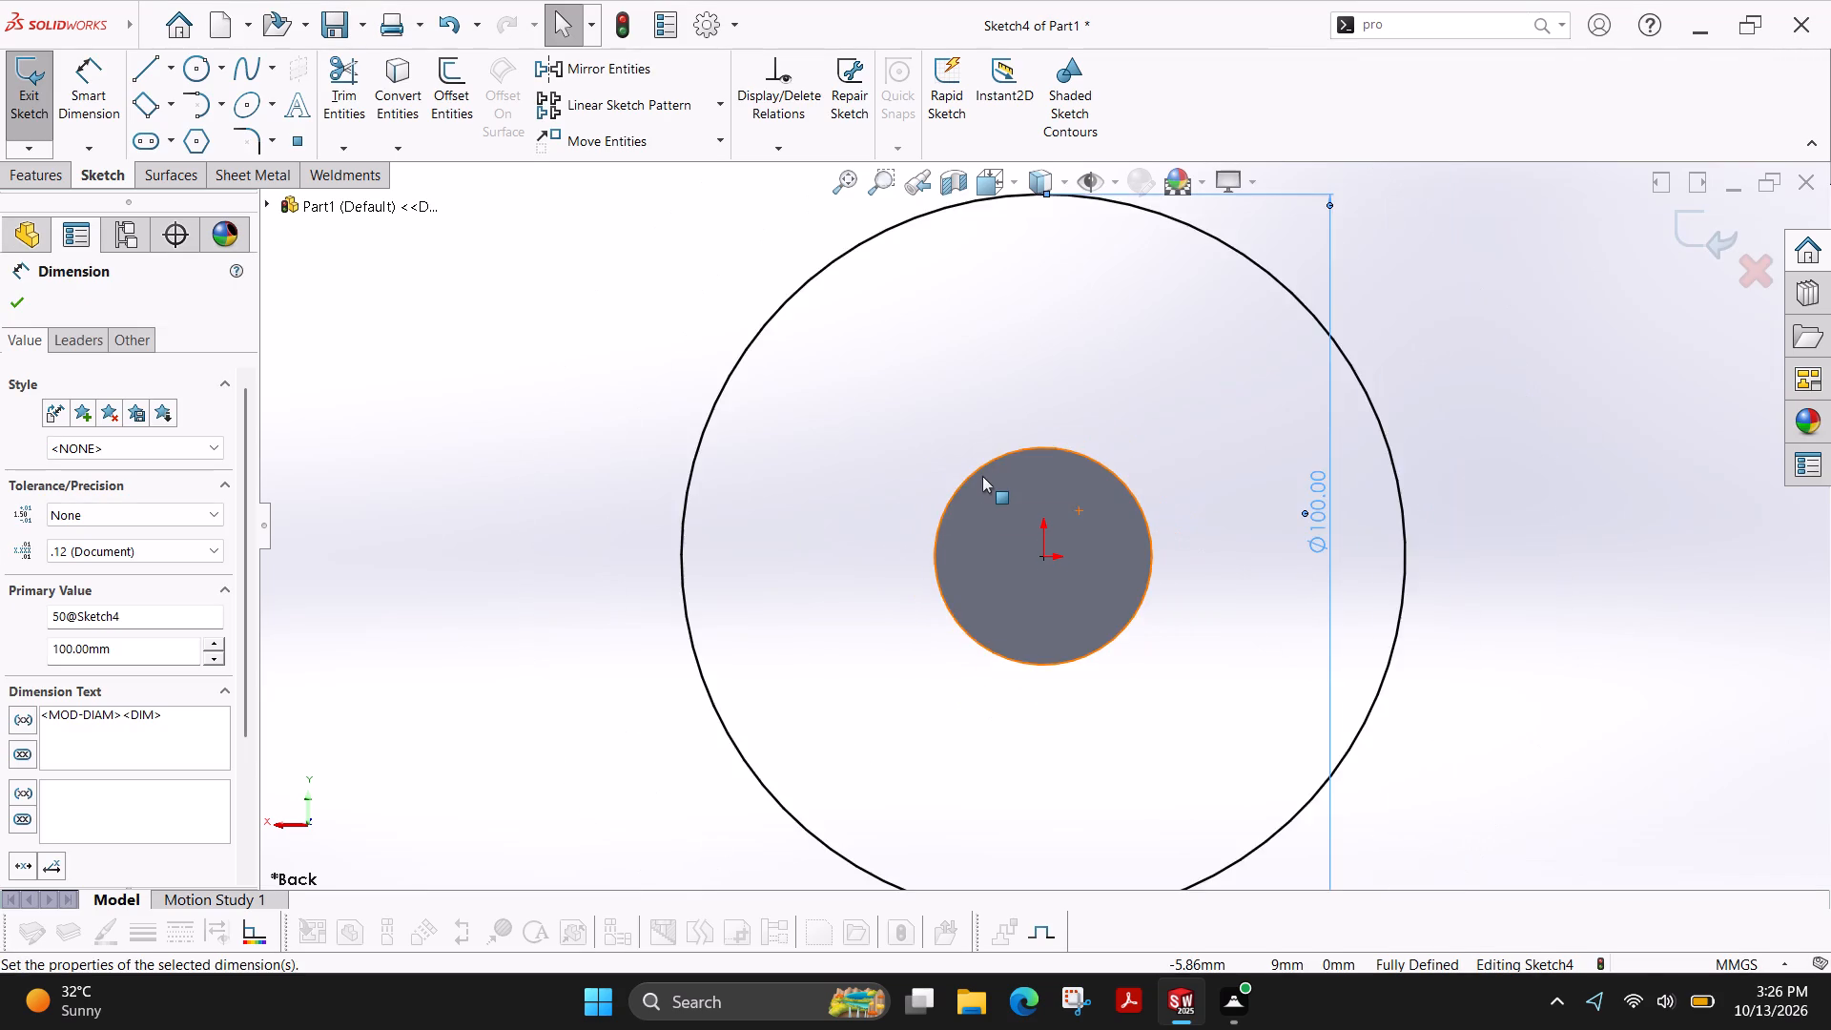
{"action": "scroll", "coordinate": [982, 476], "scroll_direction": "up", "scroll_amount": 2}
{"action": "left_click", "coordinate": [29, 304]}
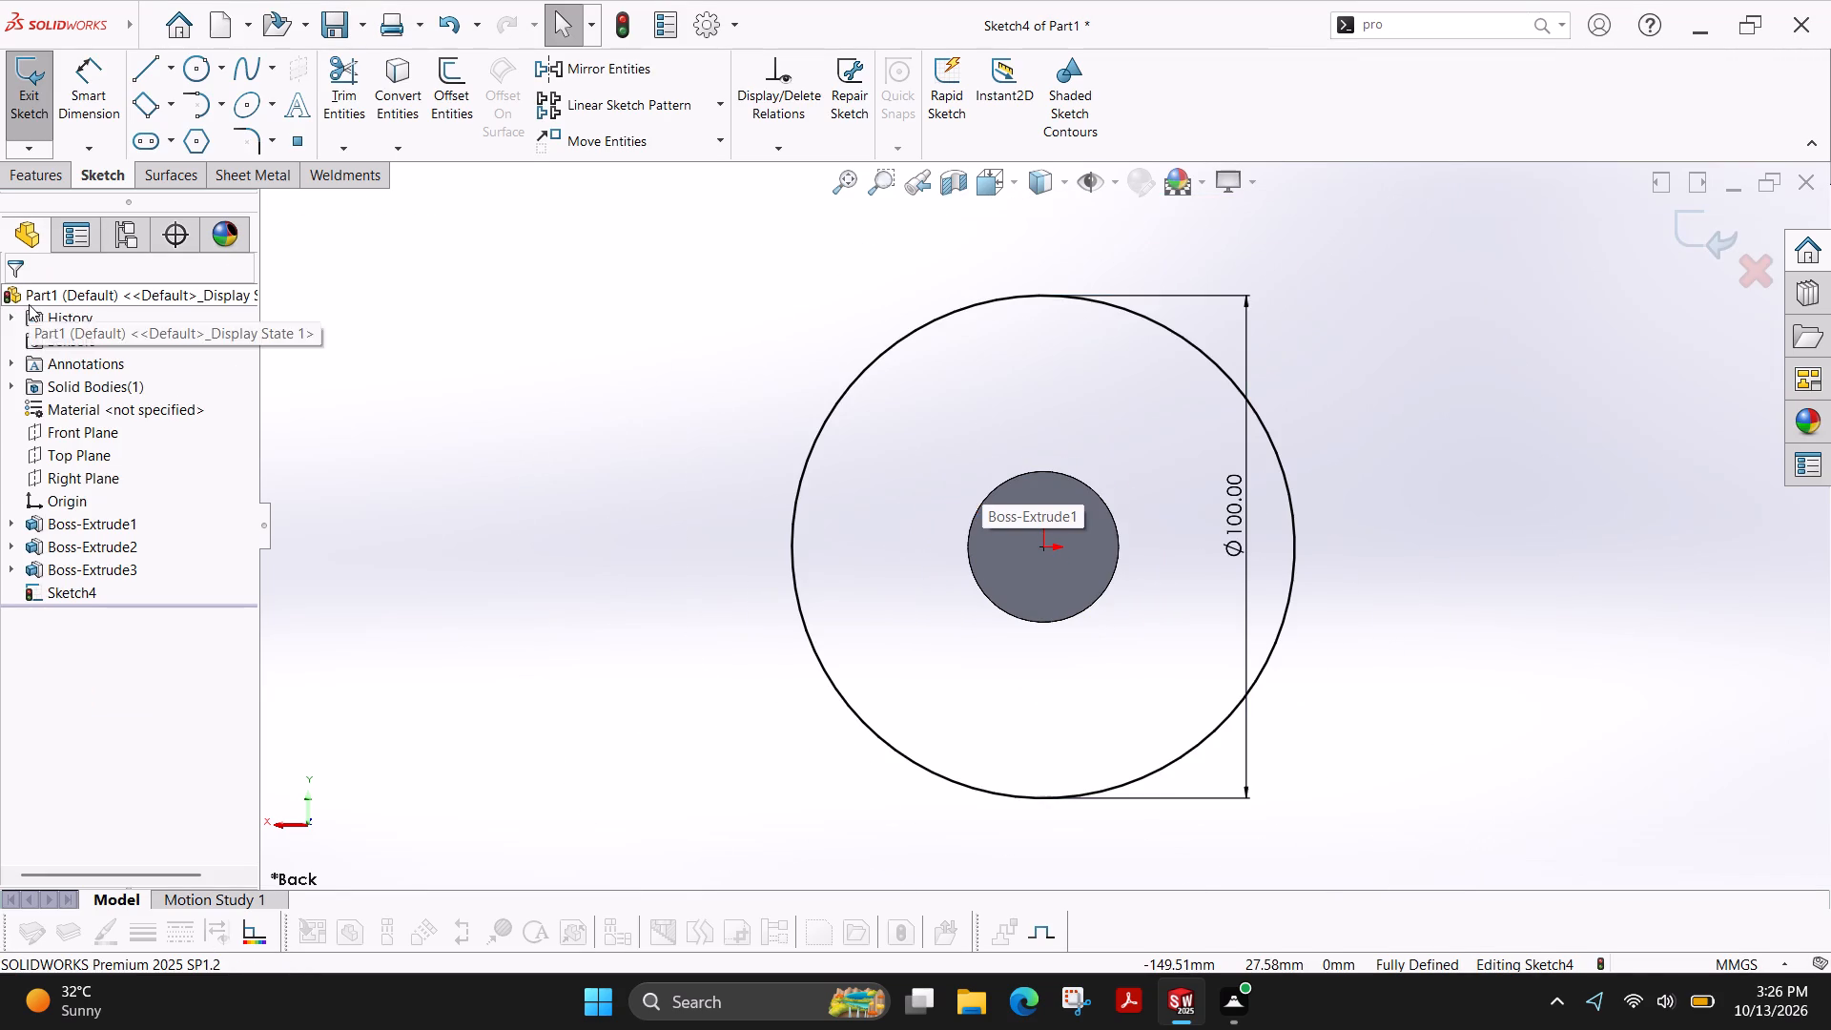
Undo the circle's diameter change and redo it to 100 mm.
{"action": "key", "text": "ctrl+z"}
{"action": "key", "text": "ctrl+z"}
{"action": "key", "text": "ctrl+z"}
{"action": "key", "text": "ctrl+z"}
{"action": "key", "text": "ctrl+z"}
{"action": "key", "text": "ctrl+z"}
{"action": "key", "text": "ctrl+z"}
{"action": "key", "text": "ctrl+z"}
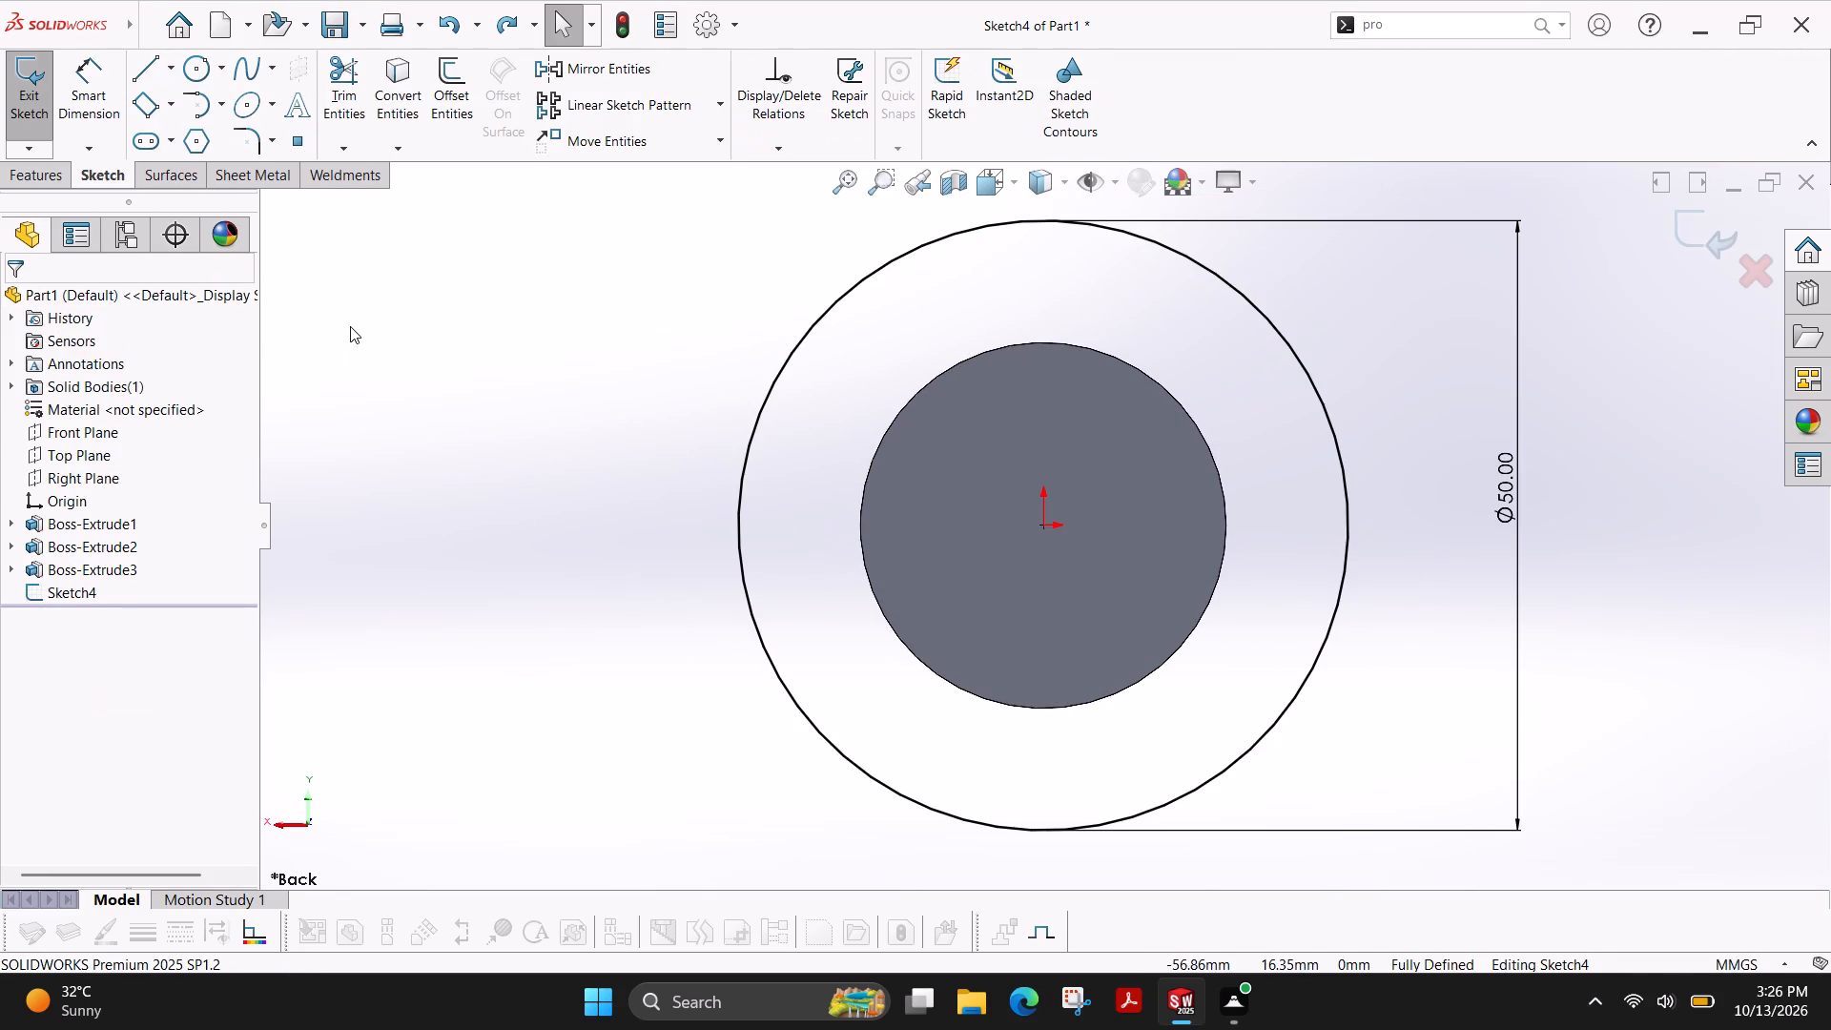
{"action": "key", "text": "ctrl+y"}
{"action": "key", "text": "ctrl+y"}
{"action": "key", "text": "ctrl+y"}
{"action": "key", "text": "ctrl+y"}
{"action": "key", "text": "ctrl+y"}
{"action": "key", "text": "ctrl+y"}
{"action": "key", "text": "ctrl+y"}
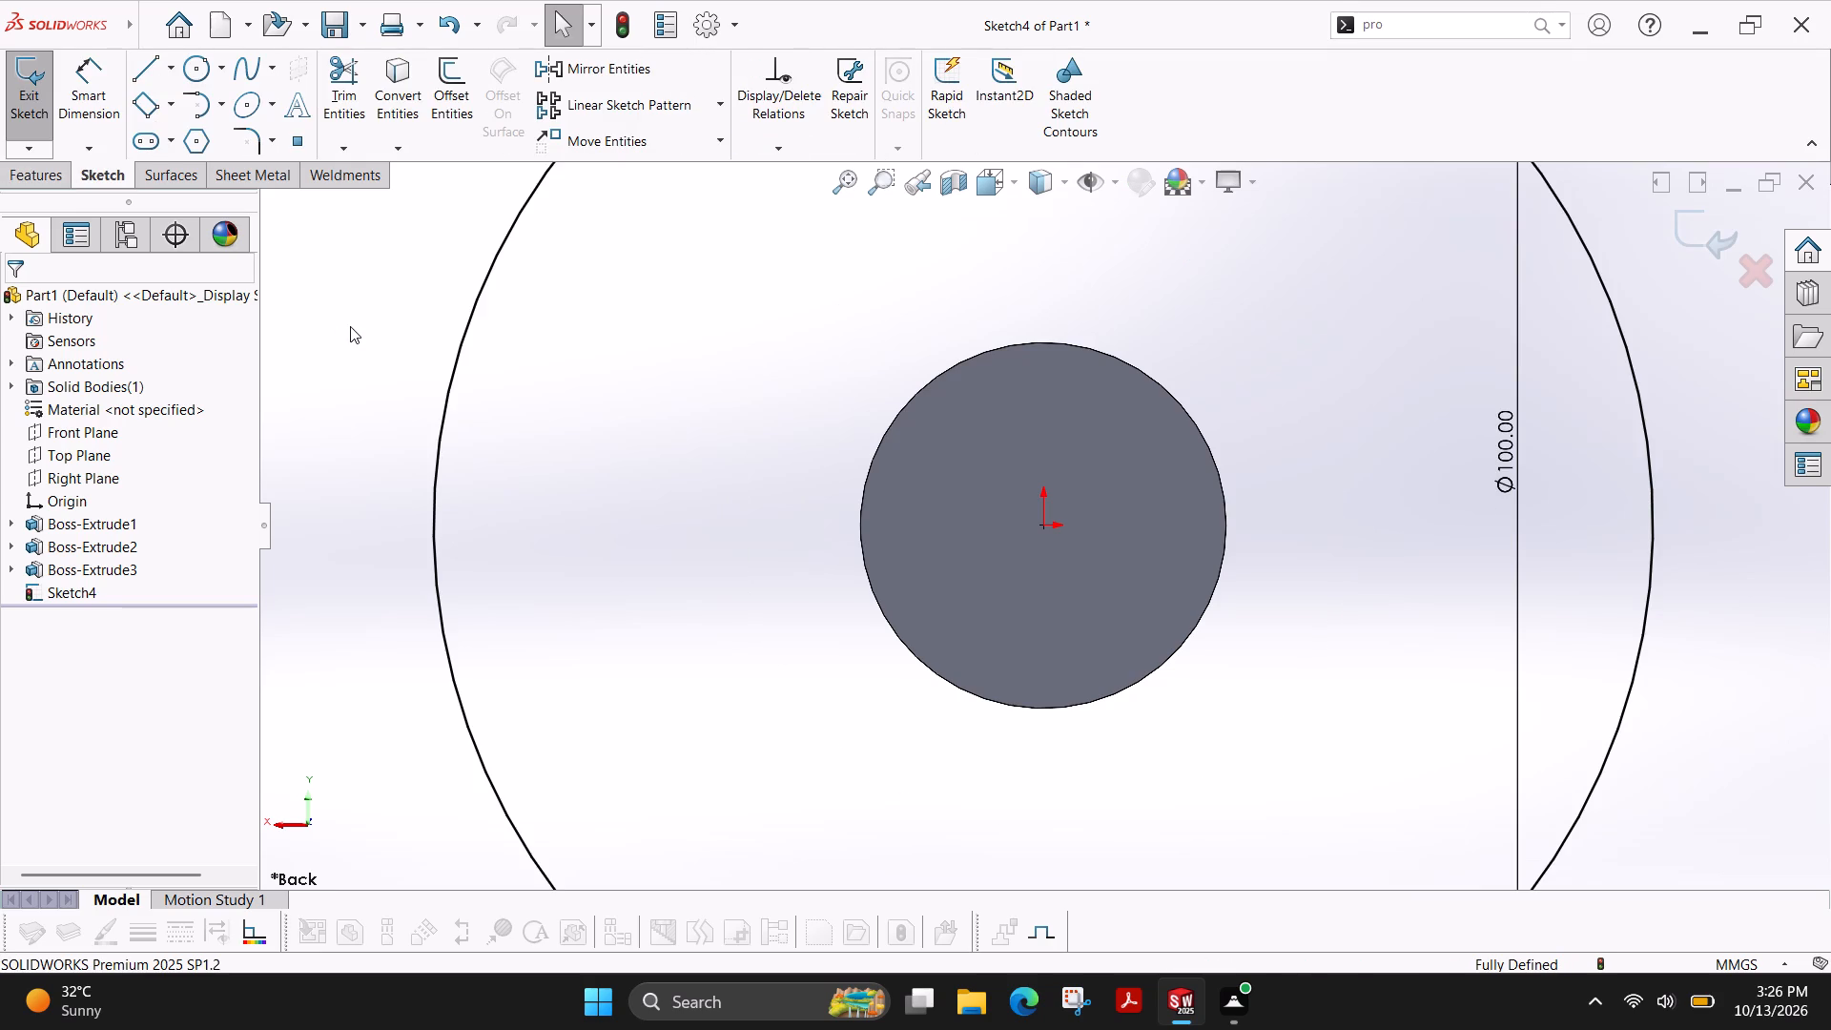
Finish editing the 100 mm circle sketch.
{"action": "left_click", "coordinate": [32, 87]}
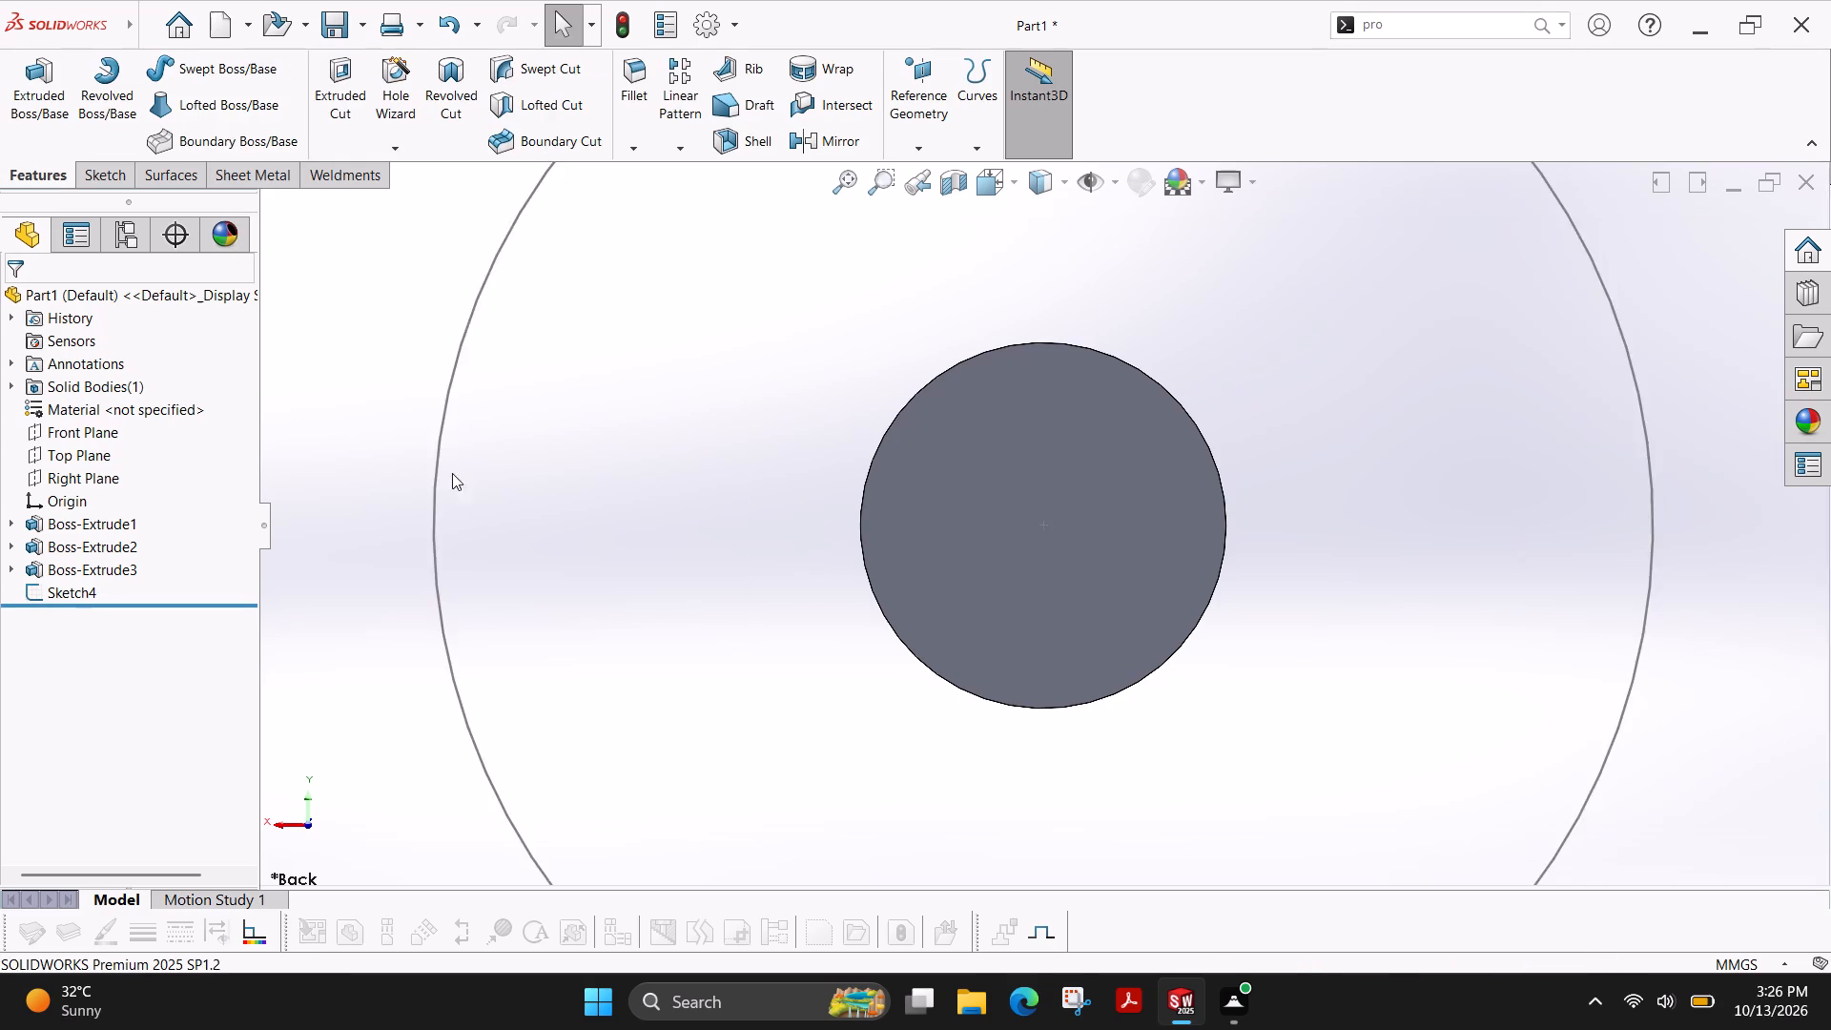
Create a reference plane offset 70 mm from the flat end face of the shaft's largest cylinder.
{"action": "scroll", "coordinate": [453, 479], "scroll_direction": "down", "scroll_amount": 2}
{"action": "scroll", "coordinate": [454, 479], "scroll_direction": "up", "scroll_amount": 5}
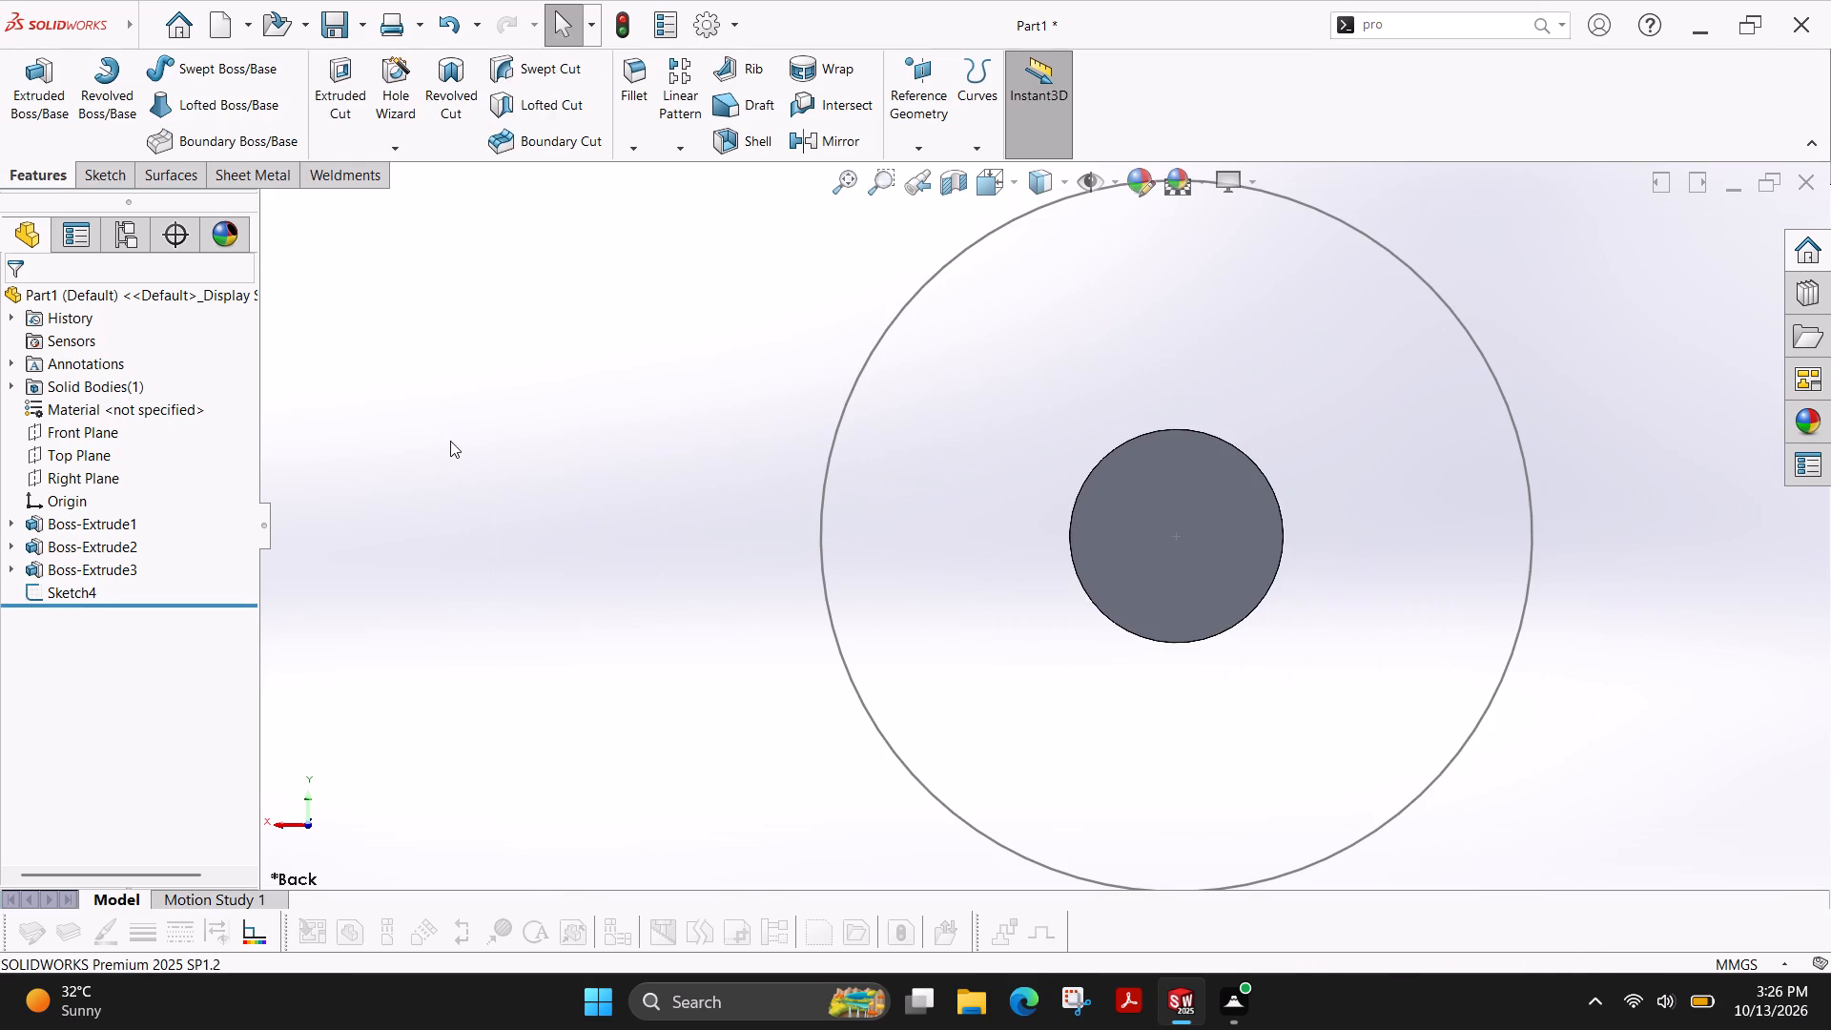
{"action": "middle_click_drag", "start_coordinate": [450, 441], "coordinate": [607, 465], "text": "ctrl+shift"}
{"action": "scroll", "coordinate": [1338, 568], "scroll_direction": "up", "scroll_amount": 1}
{"action": "scroll", "coordinate": [1337, 567], "scroll_direction": "down", "scroll_amount": 2}
{"action": "scroll", "coordinate": [1328, 567], "scroll_direction": "up", "scroll_amount": 2}
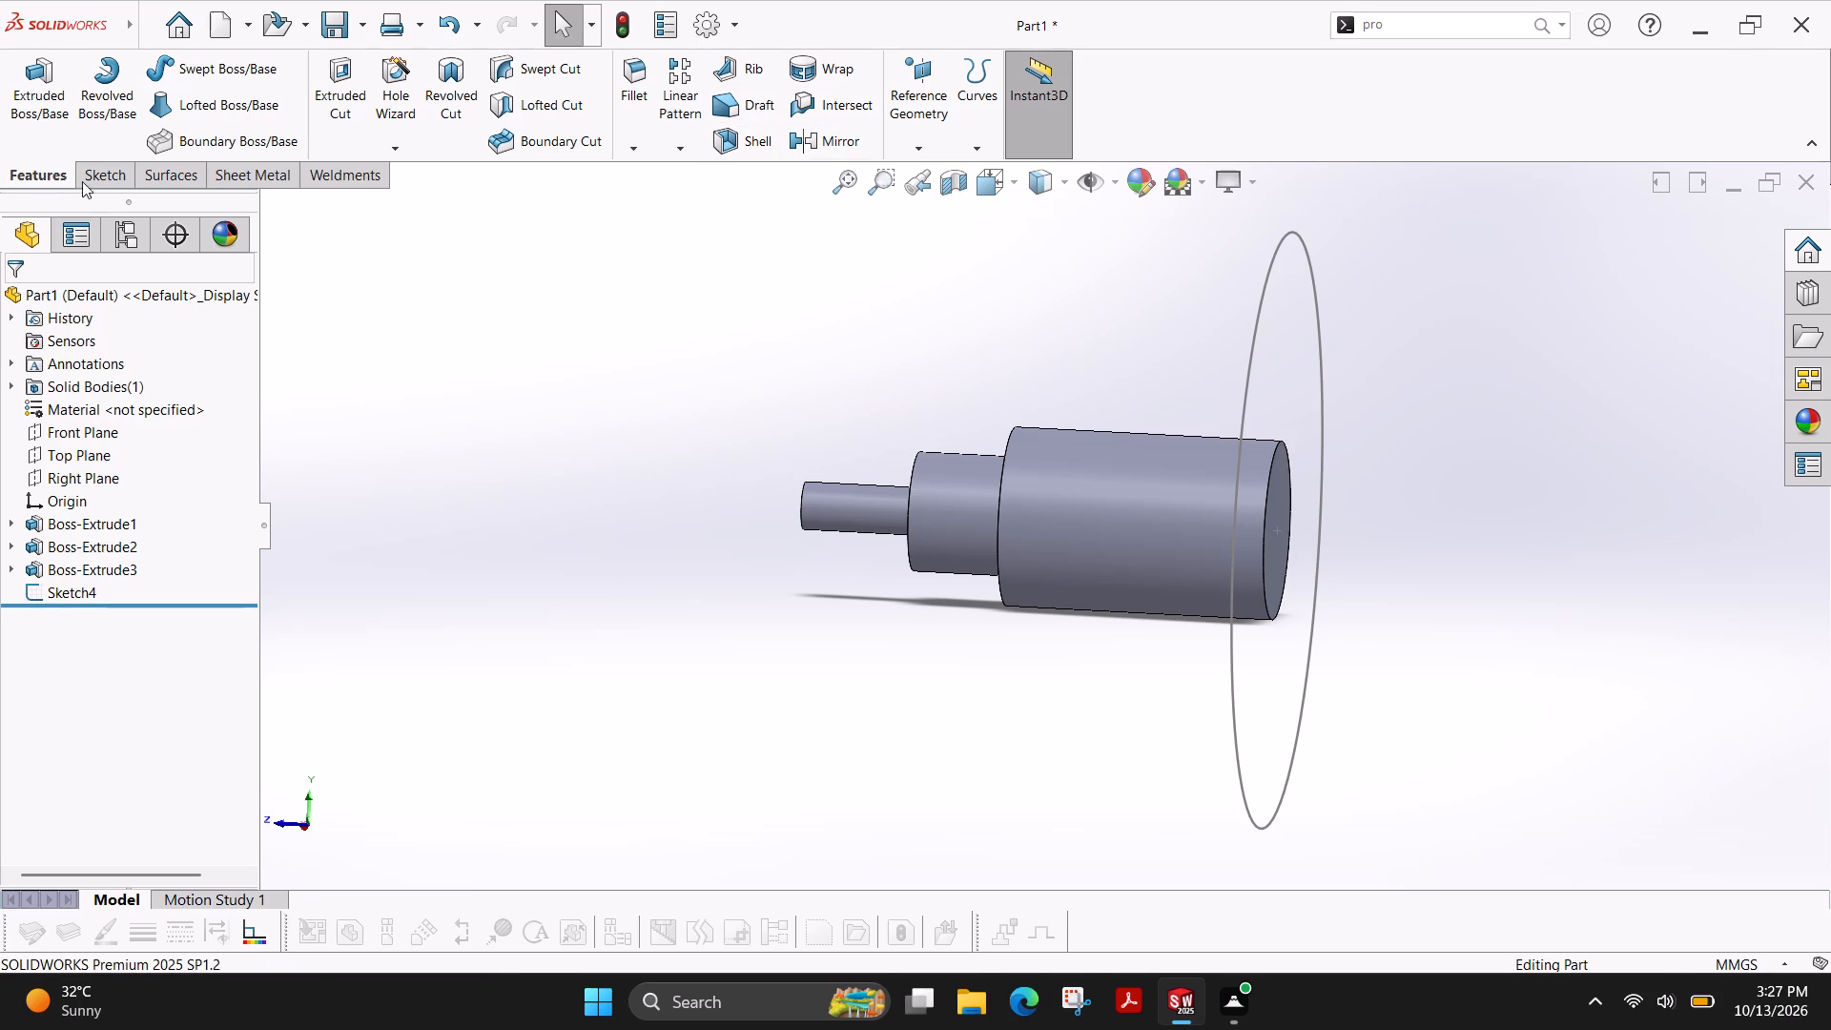
{"action": "left_click", "coordinate": [936, 145]}
{"action": "left_click", "coordinate": [947, 166]}
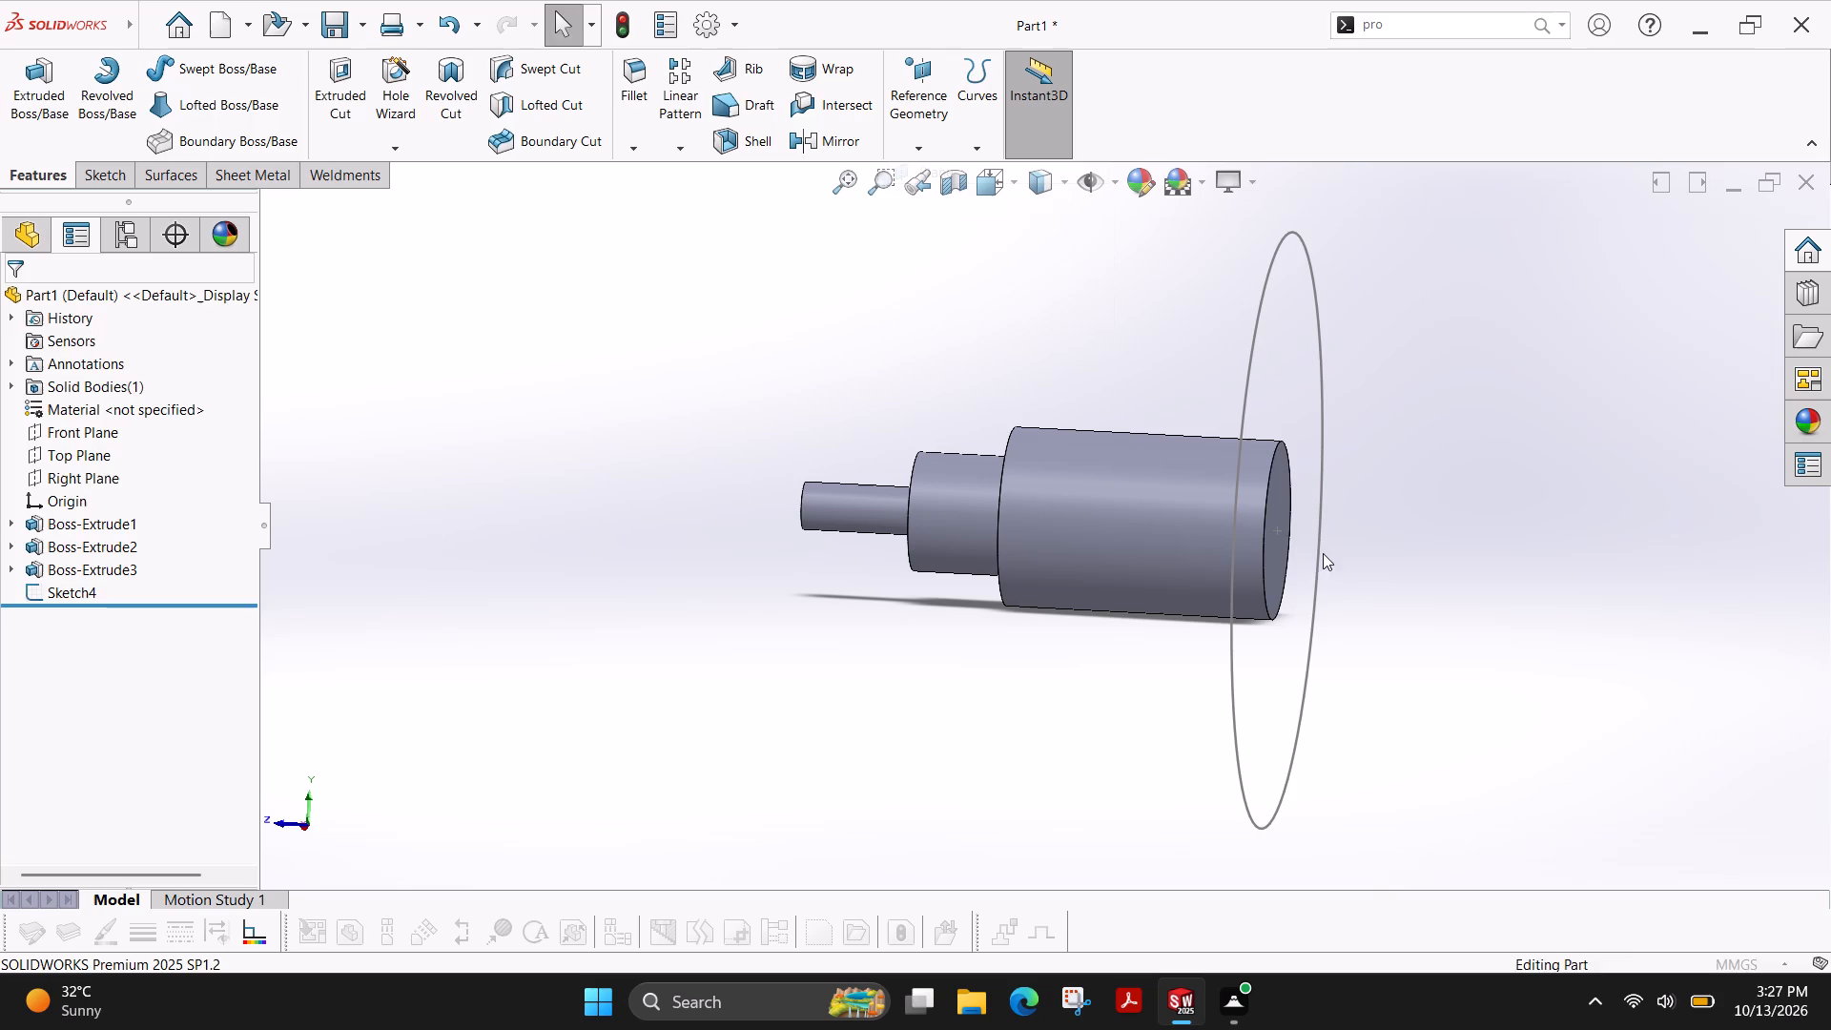
{"action": "left_click", "coordinate": [1272, 551]}
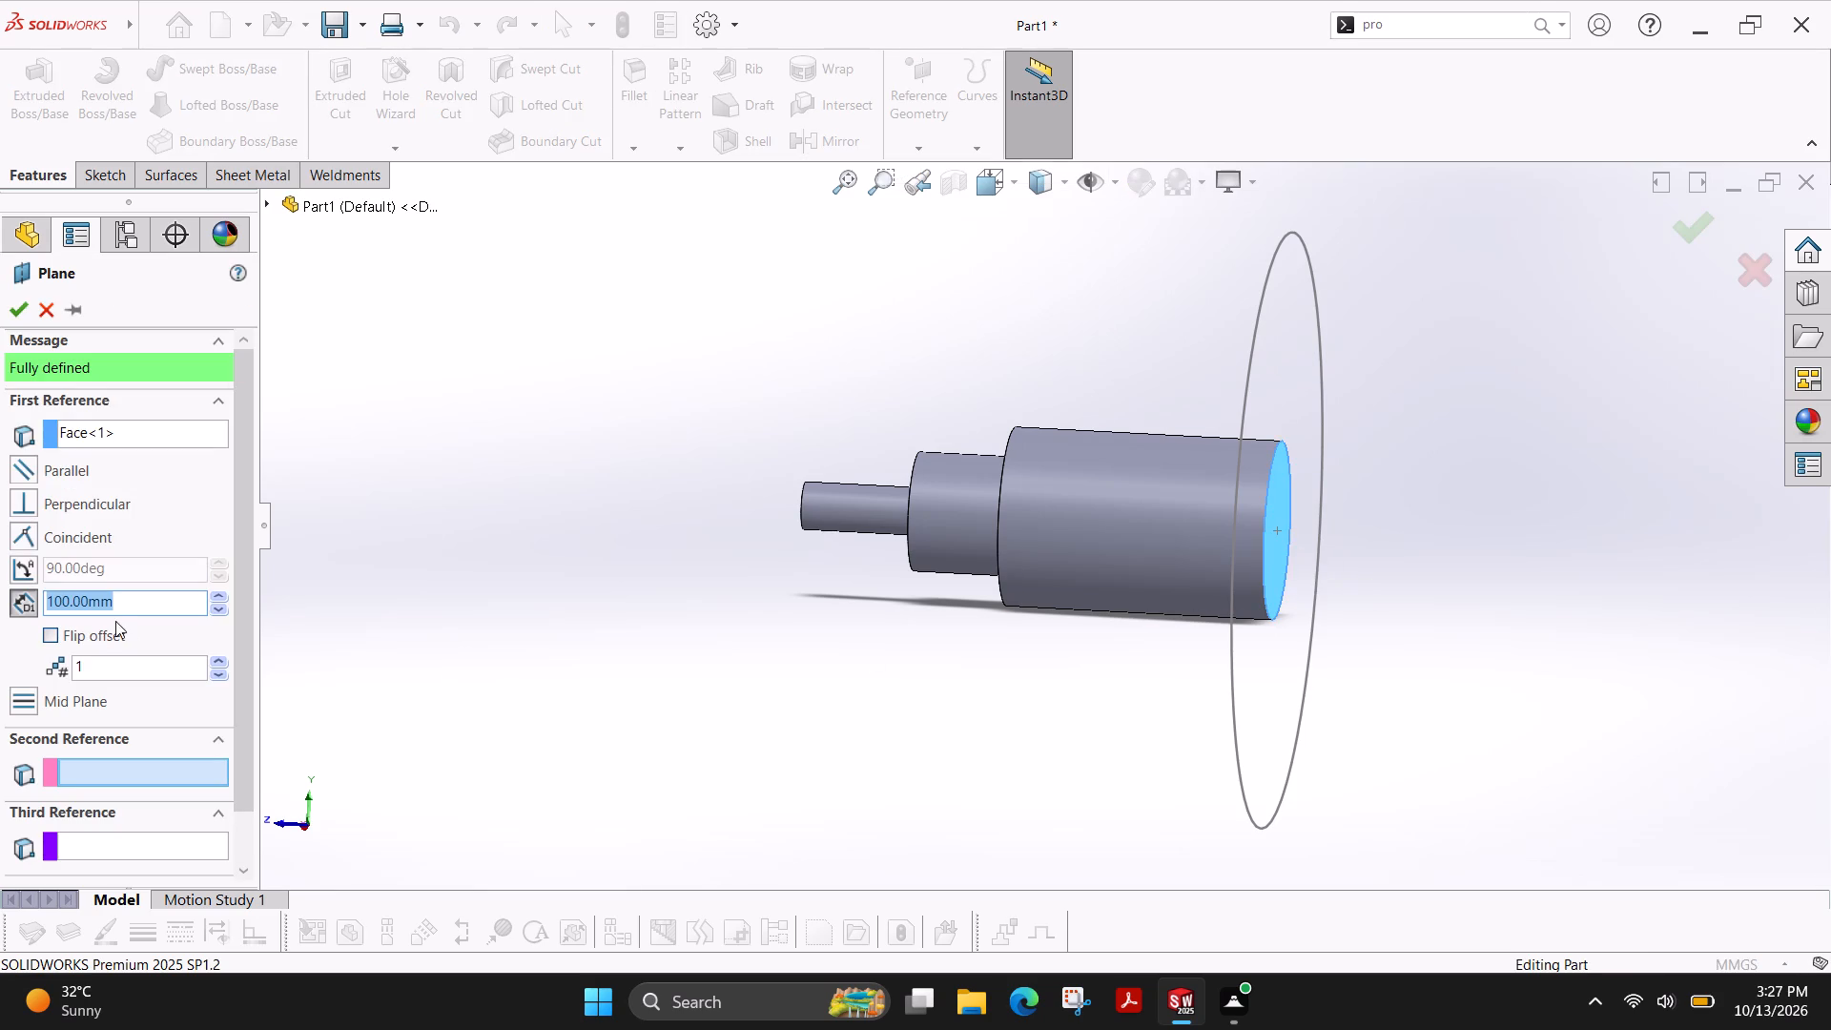
{"action": "double_click", "coordinate": [144, 607]}
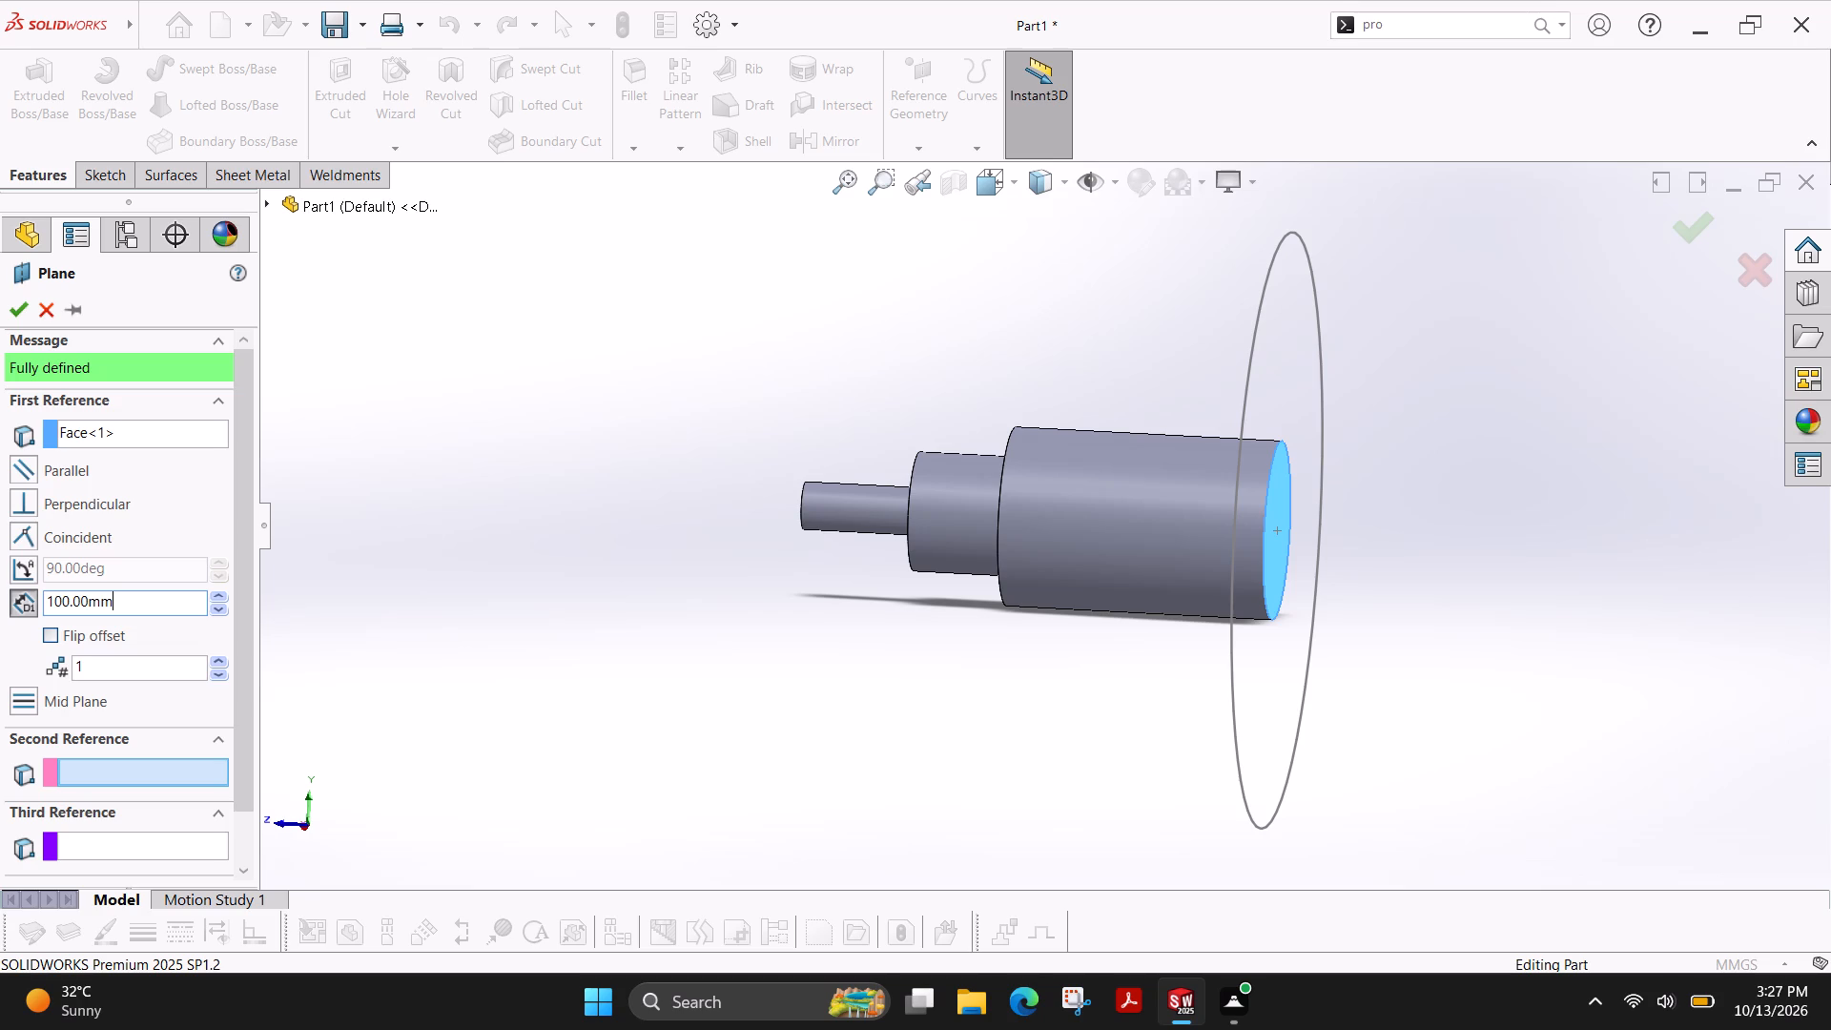
{"action": "type", "text": "70"}
{"action": "key", "text": "Return"}
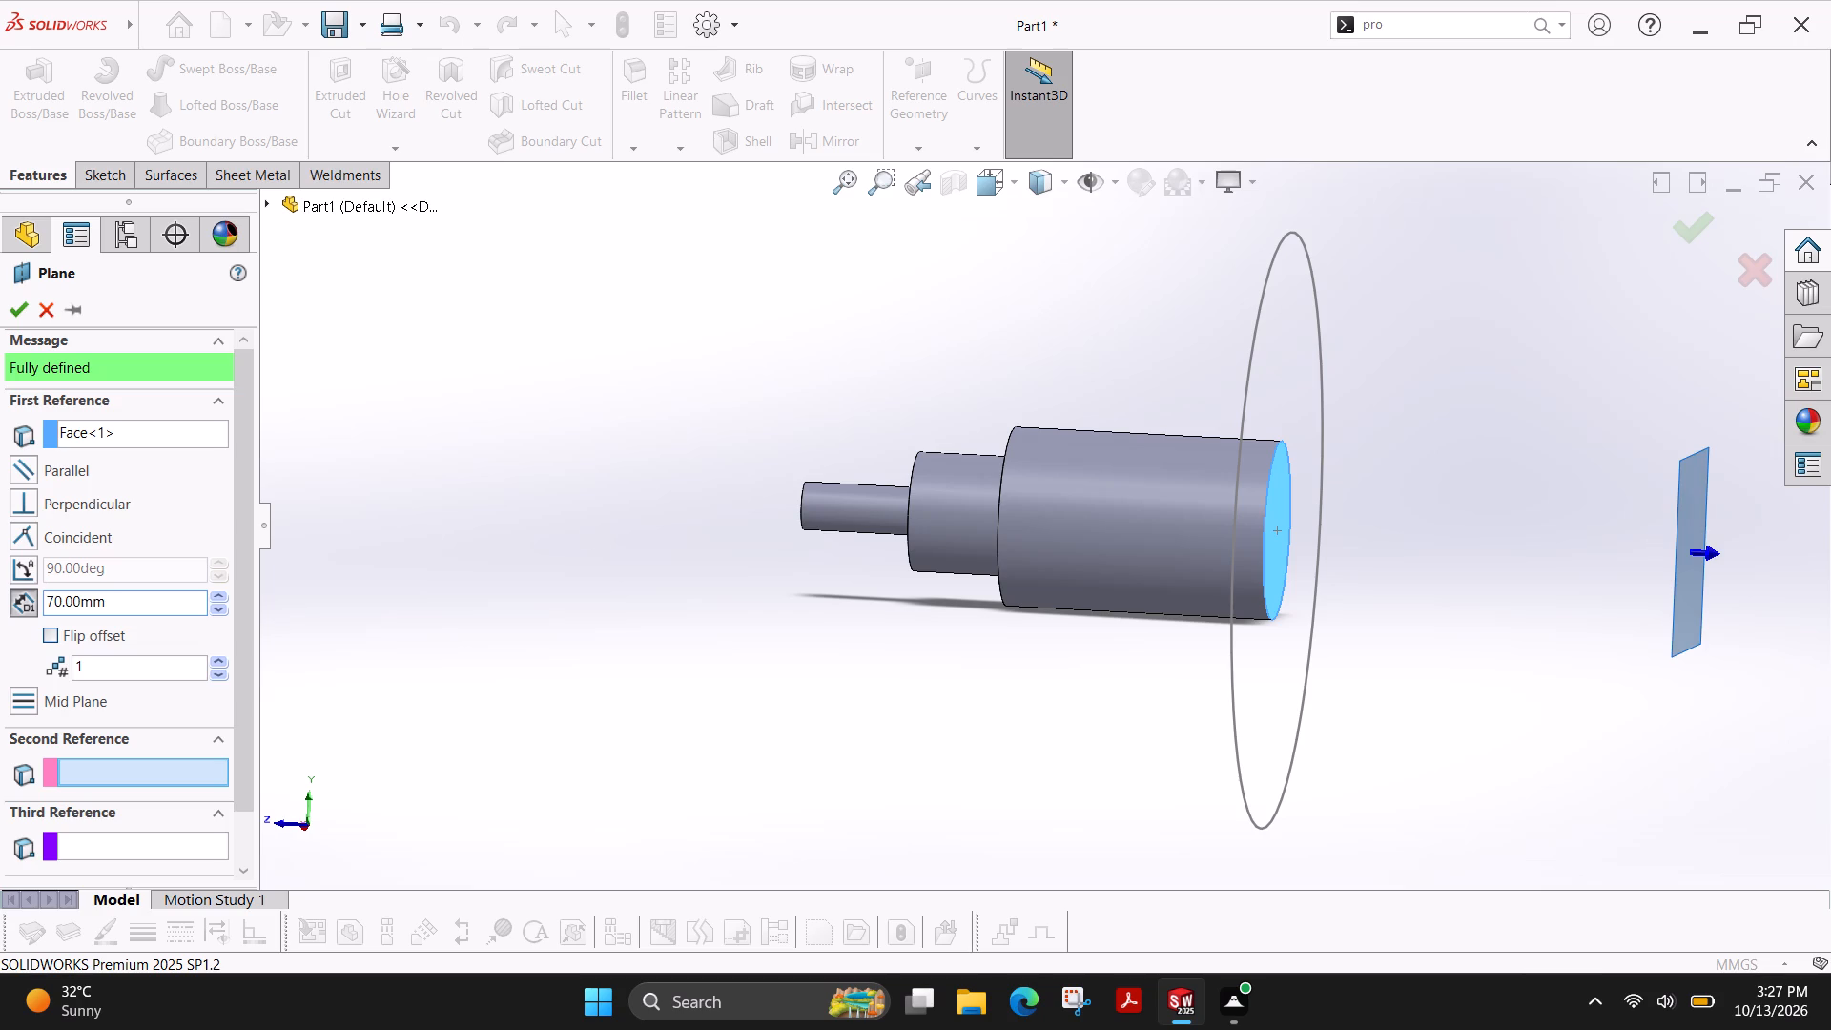
{"action": "left_click", "coordinate": [5, 317]}
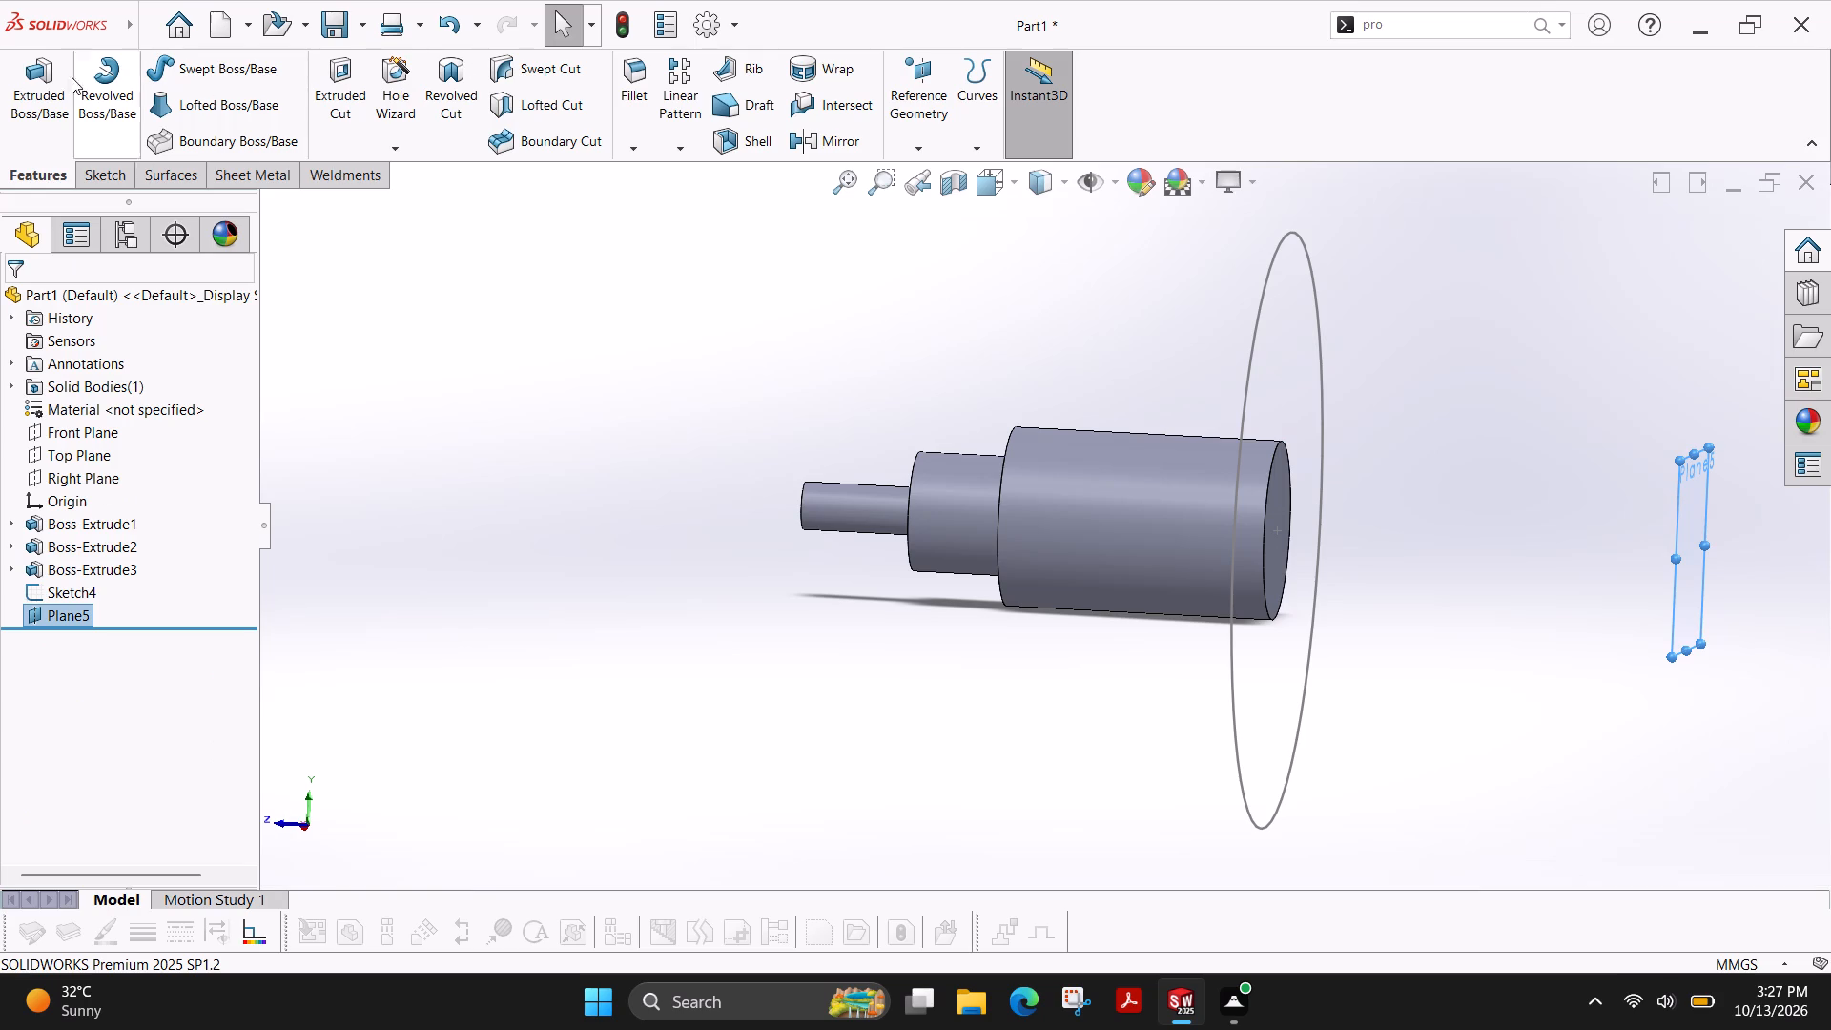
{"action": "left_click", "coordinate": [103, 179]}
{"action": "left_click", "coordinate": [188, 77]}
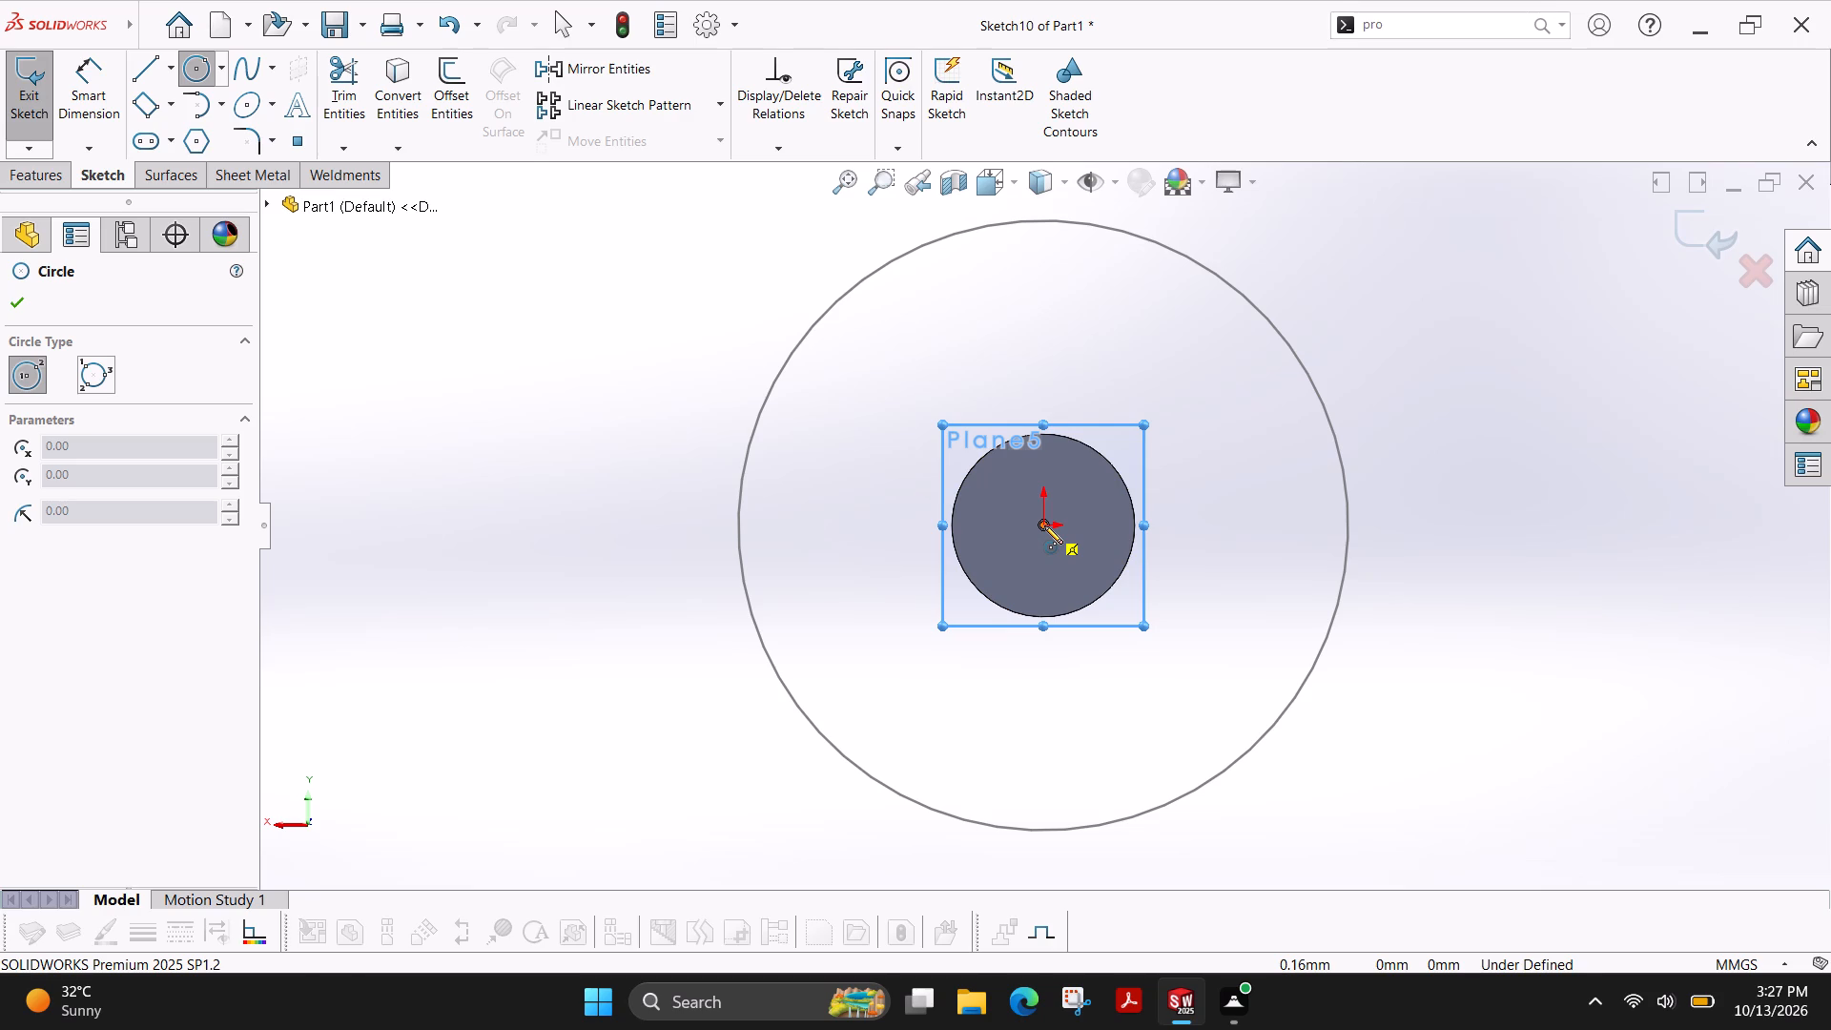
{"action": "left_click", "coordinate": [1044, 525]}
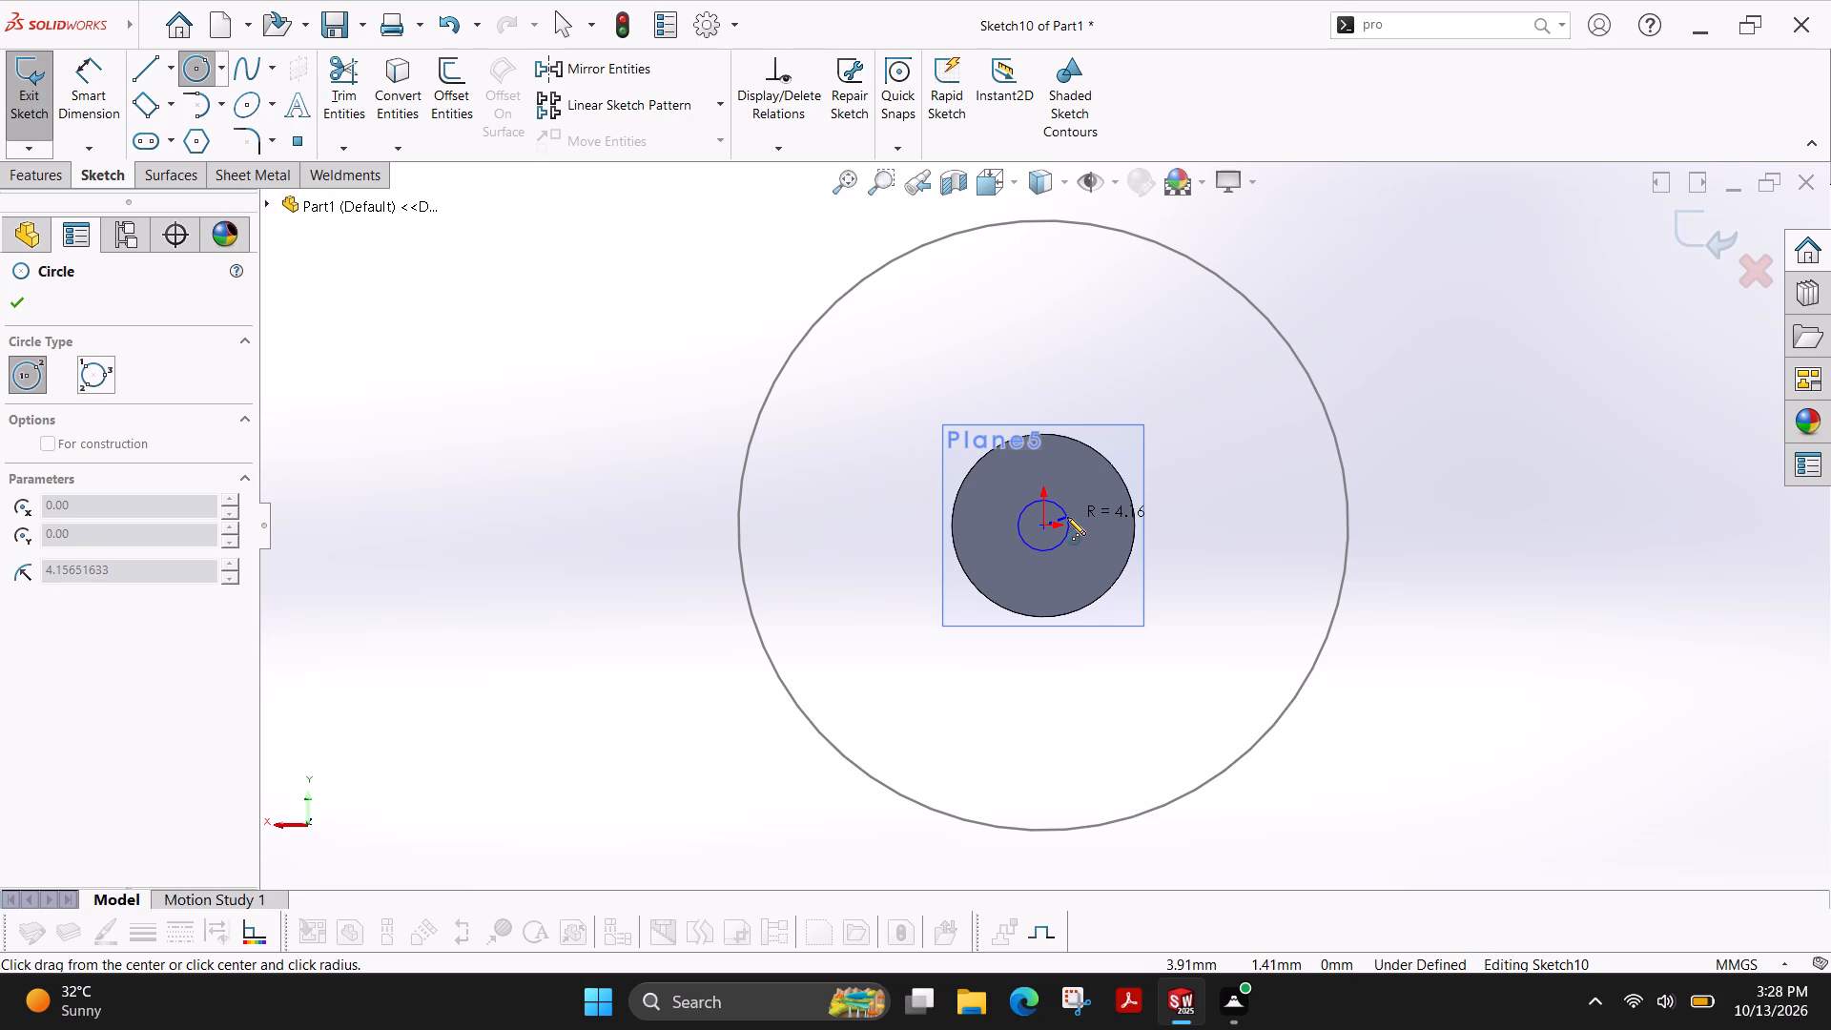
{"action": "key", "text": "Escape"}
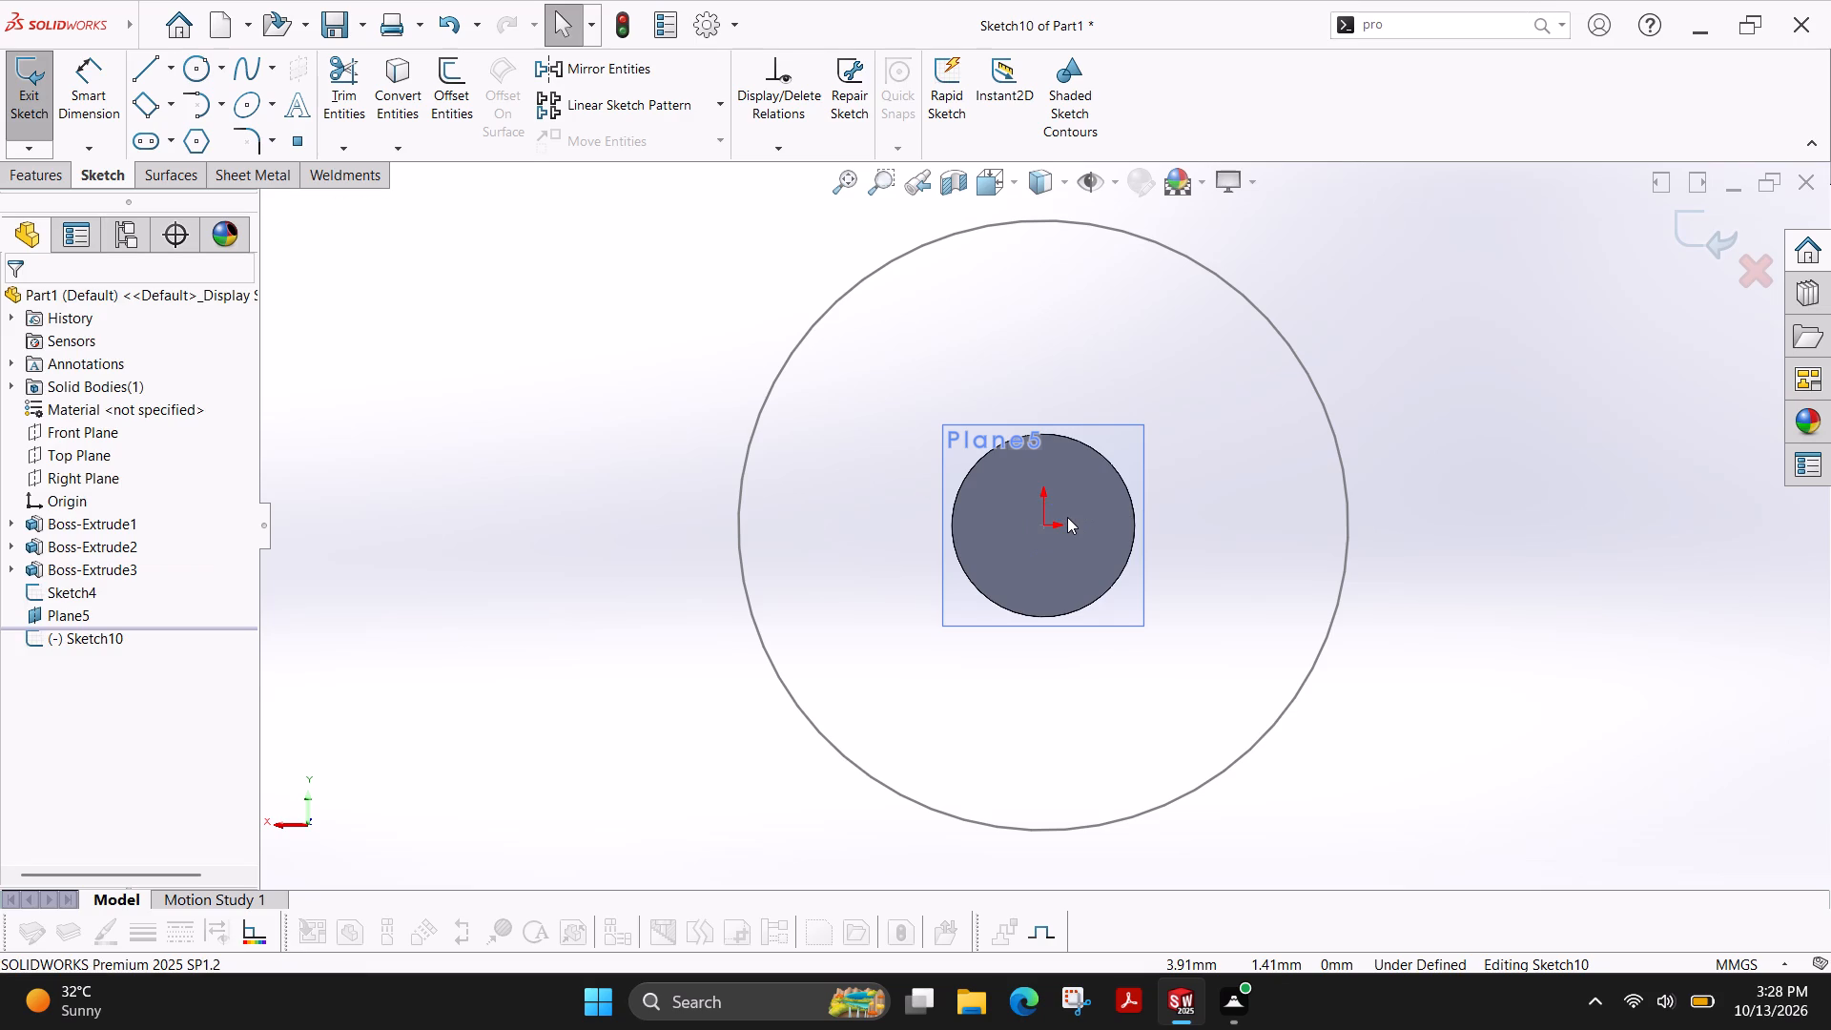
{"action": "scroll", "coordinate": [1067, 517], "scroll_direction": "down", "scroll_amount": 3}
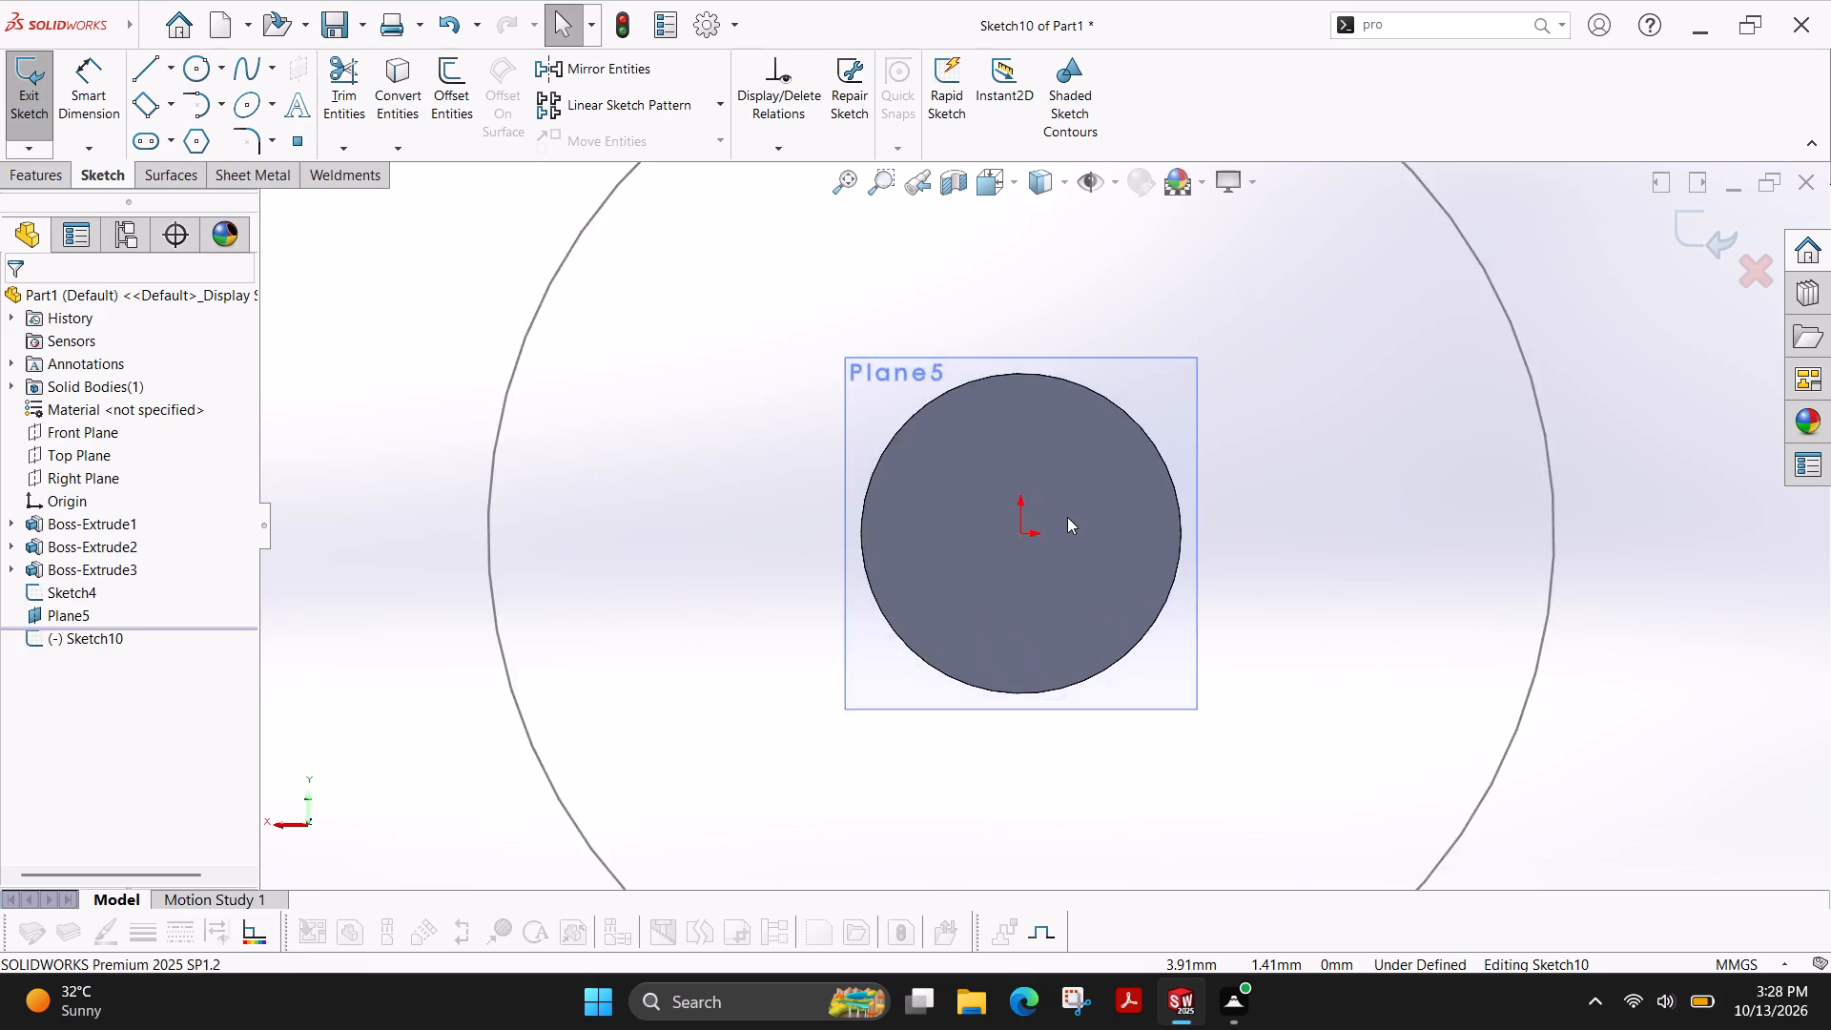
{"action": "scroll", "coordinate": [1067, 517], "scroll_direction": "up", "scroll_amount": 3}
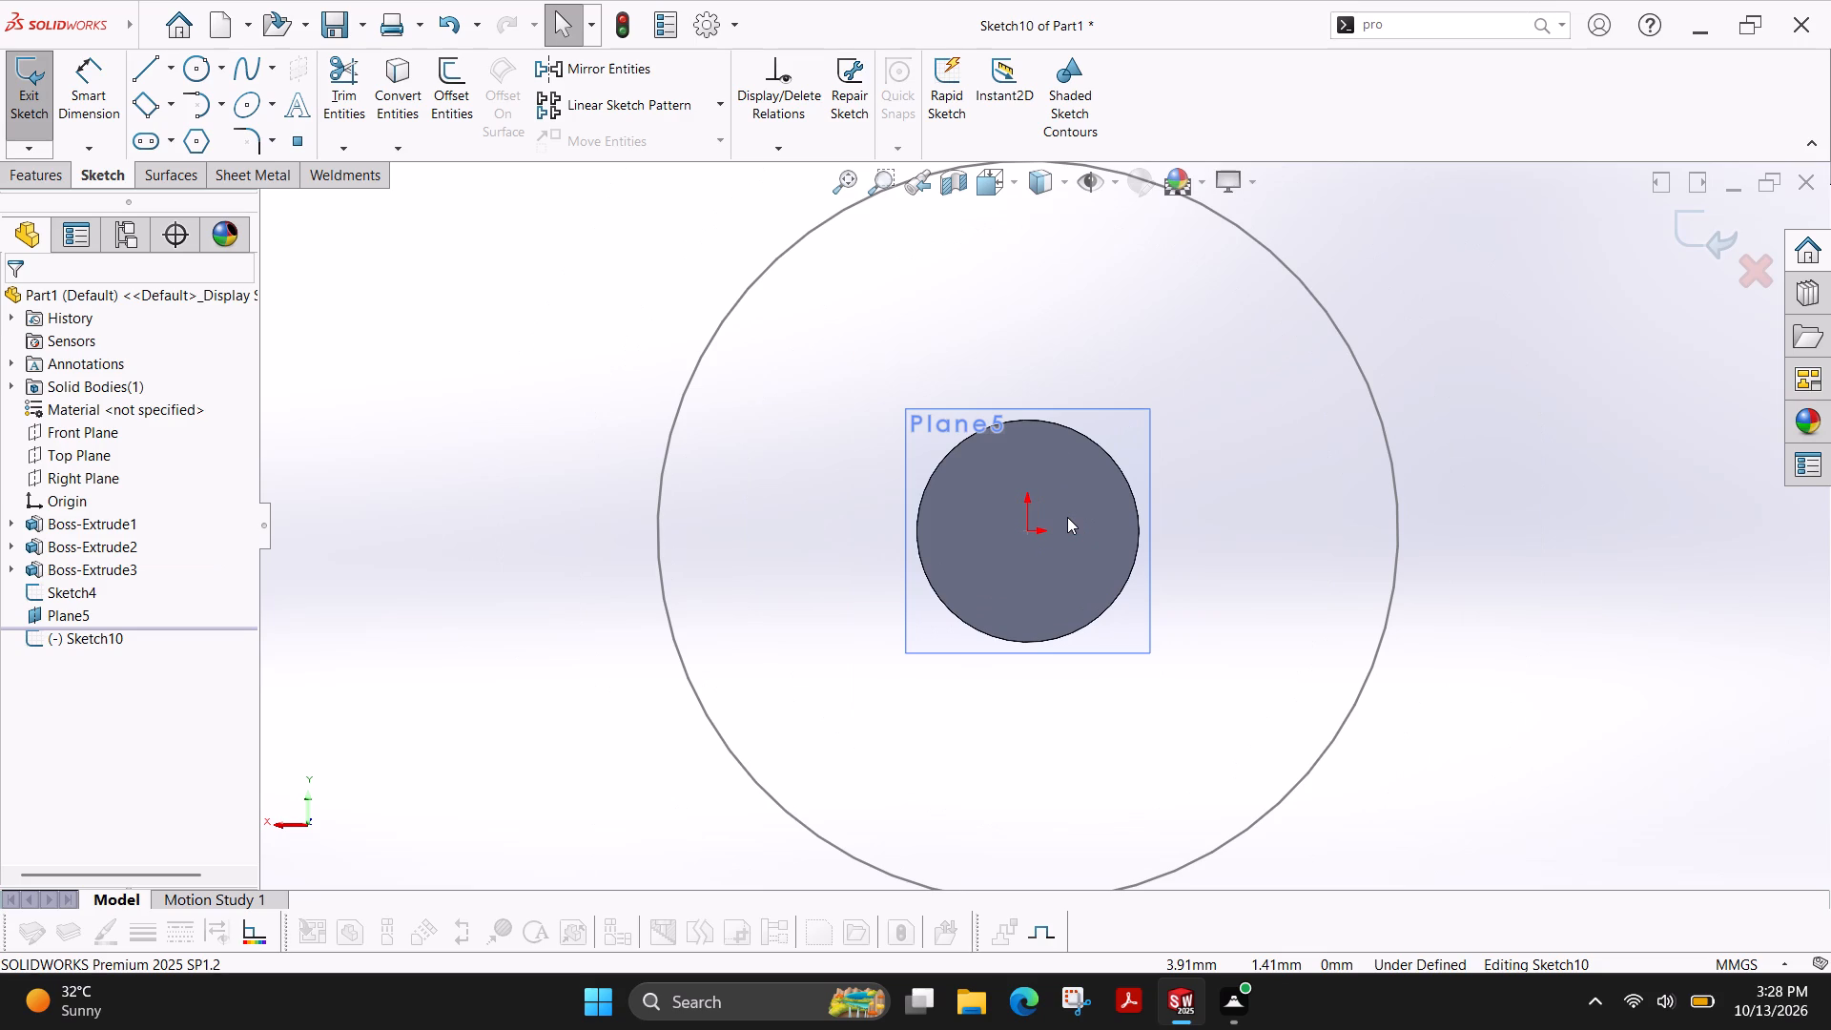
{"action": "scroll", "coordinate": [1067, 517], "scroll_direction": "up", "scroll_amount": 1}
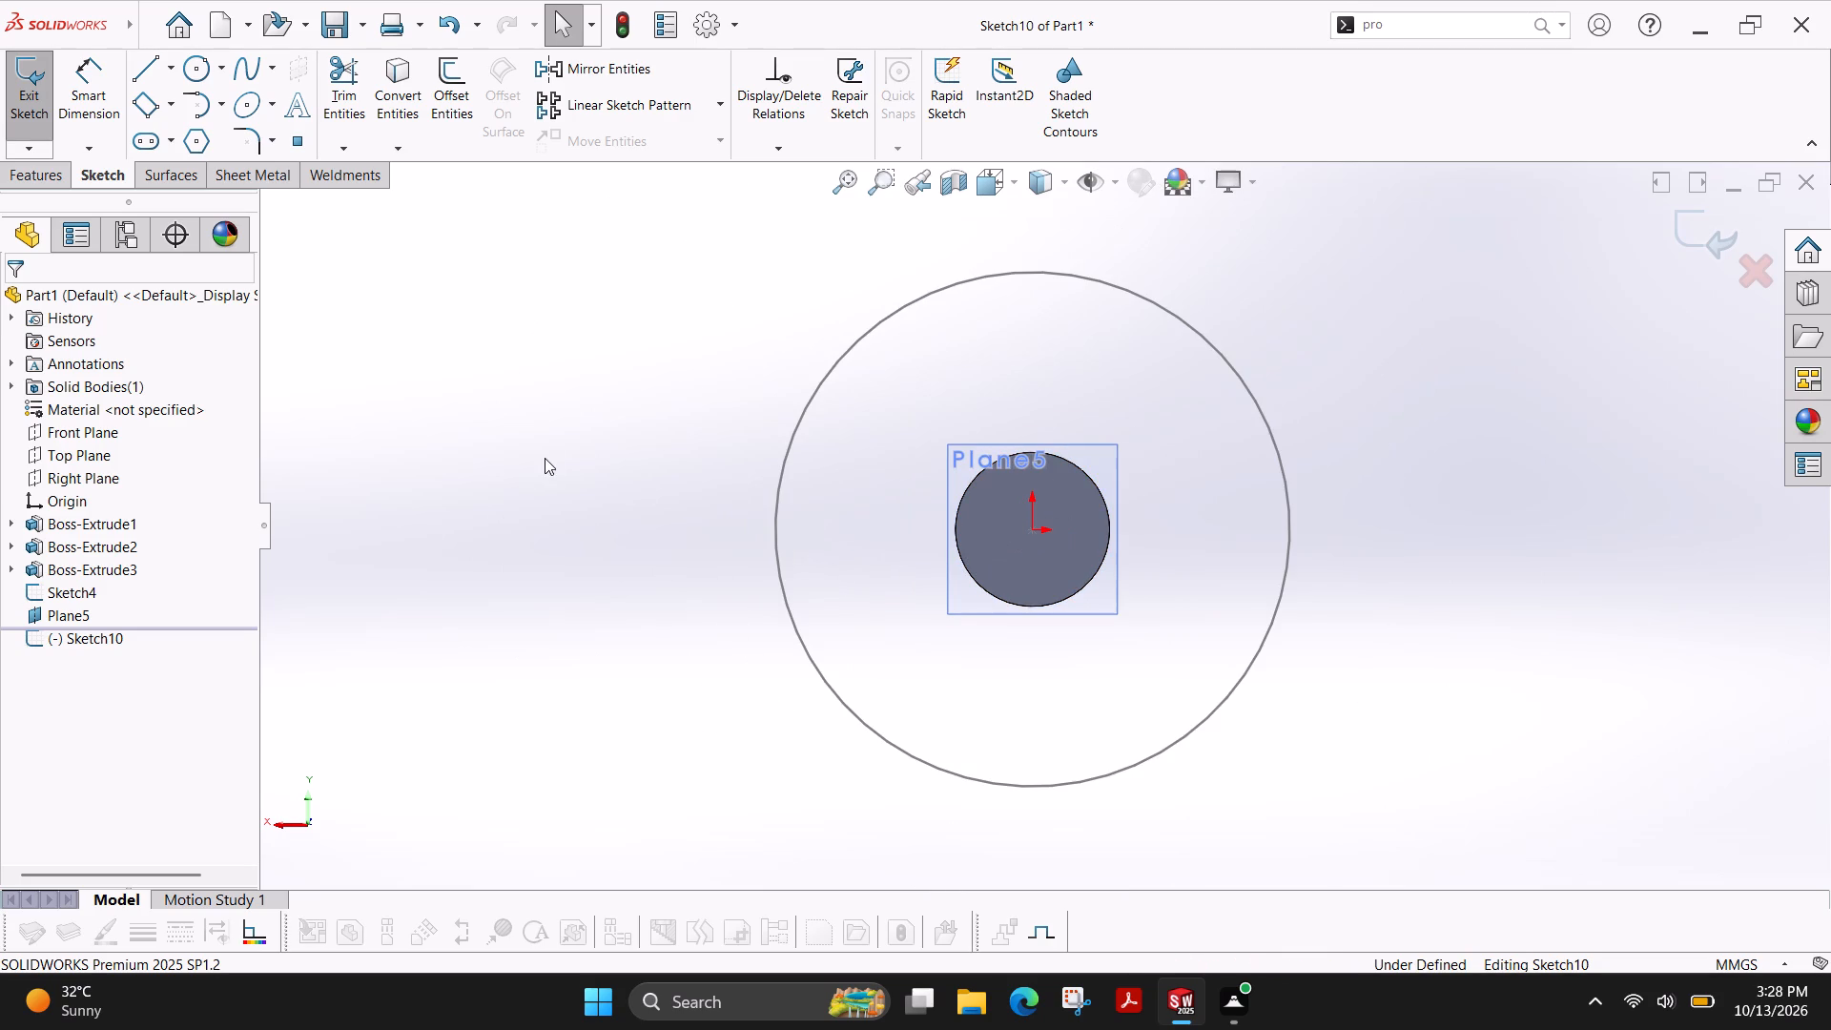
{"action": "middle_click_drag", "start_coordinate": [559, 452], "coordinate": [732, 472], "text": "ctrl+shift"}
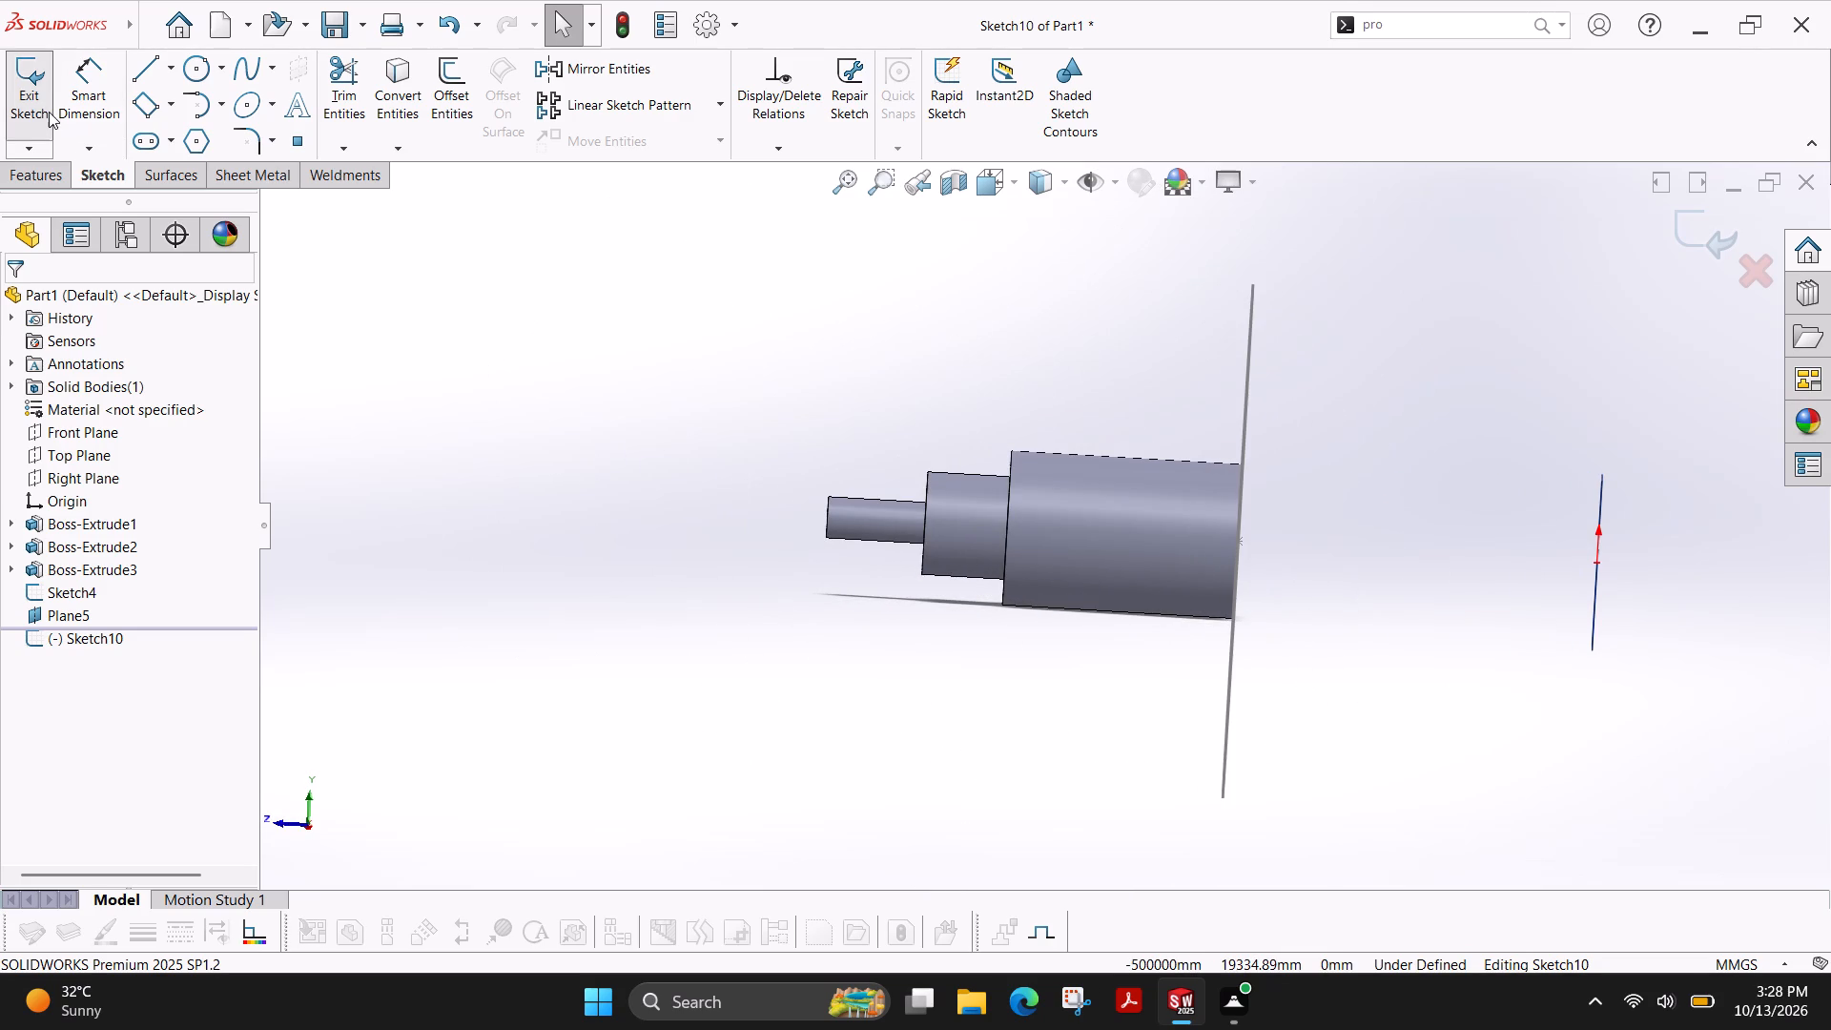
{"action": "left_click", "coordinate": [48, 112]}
Create a second reference plane offset 85 mm outward from the same large end face of the shaft.
{"action": "scroll", "coordinate": [833, 587], "scroll_direction": "down", "scroll_amount": 2}
{"action": "scroll", "coordinate": [829, 588], "scroll_direction": "up", "scroll_amount": 2}
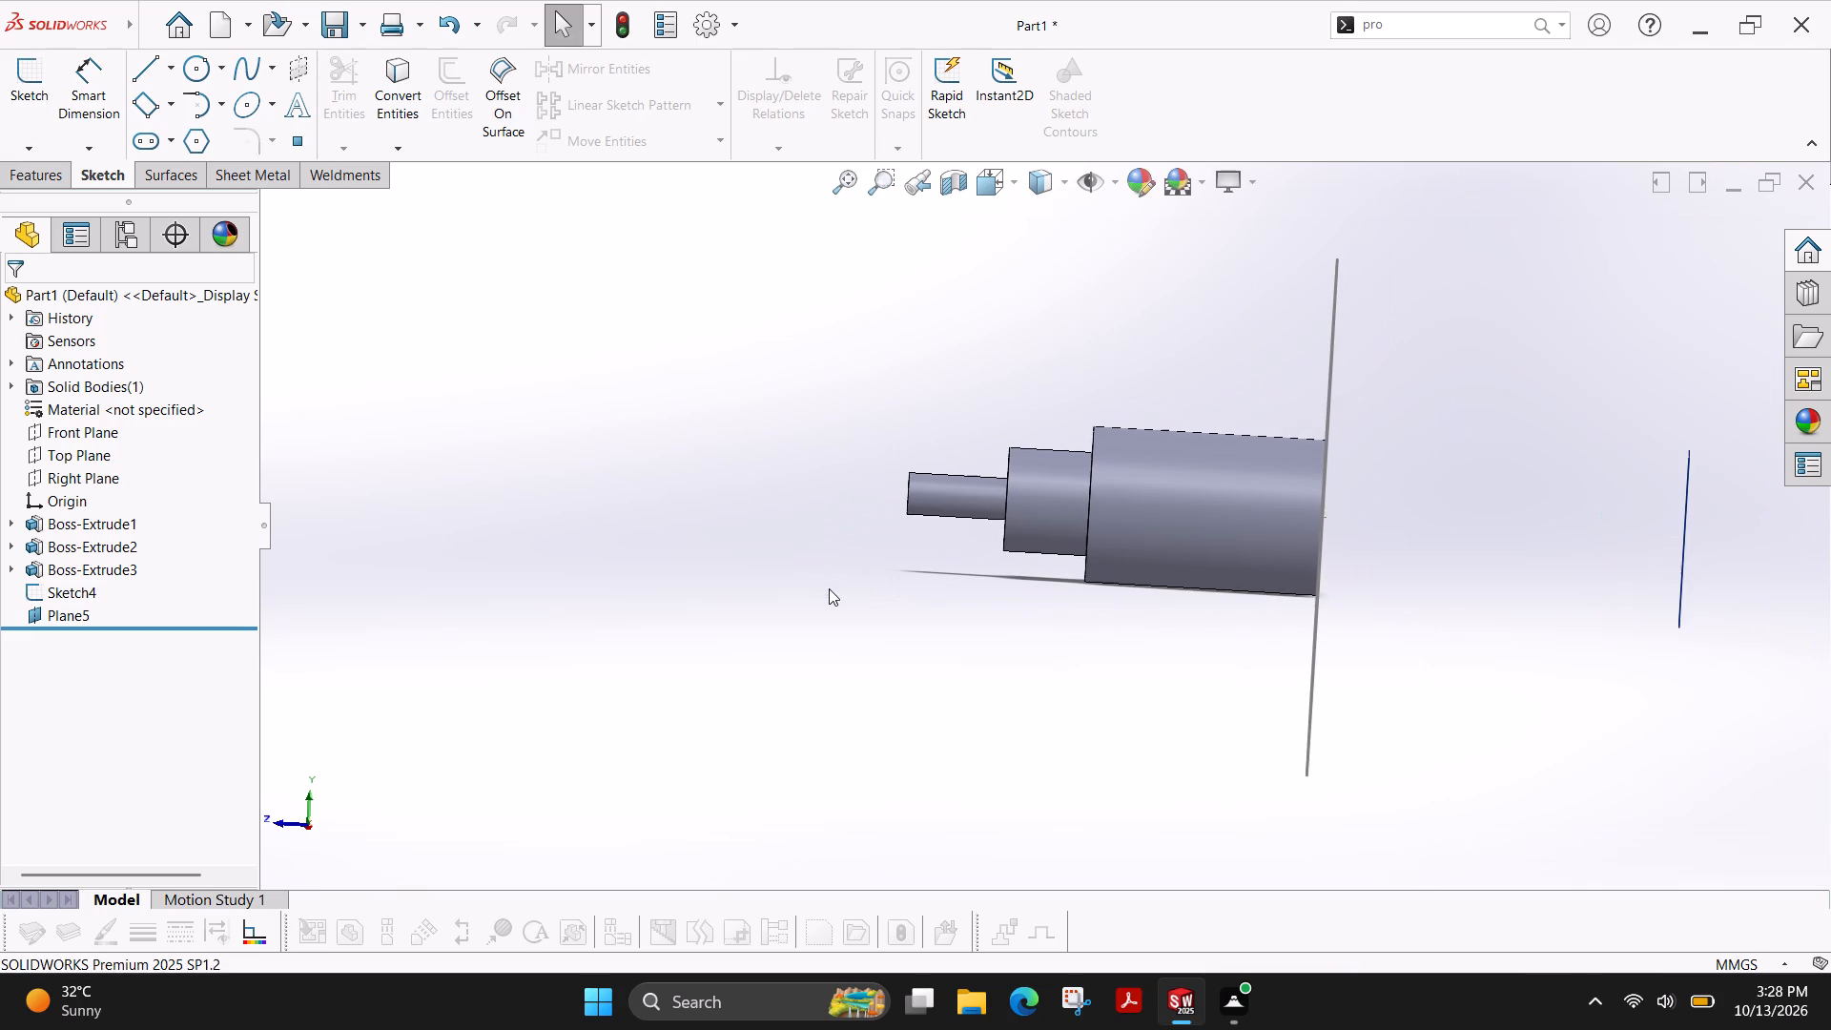
{"action": "middle_click_drag", "start_coordinate": [889, 416], "coordinate": [862, 424], "text": "ctrl+shift"}
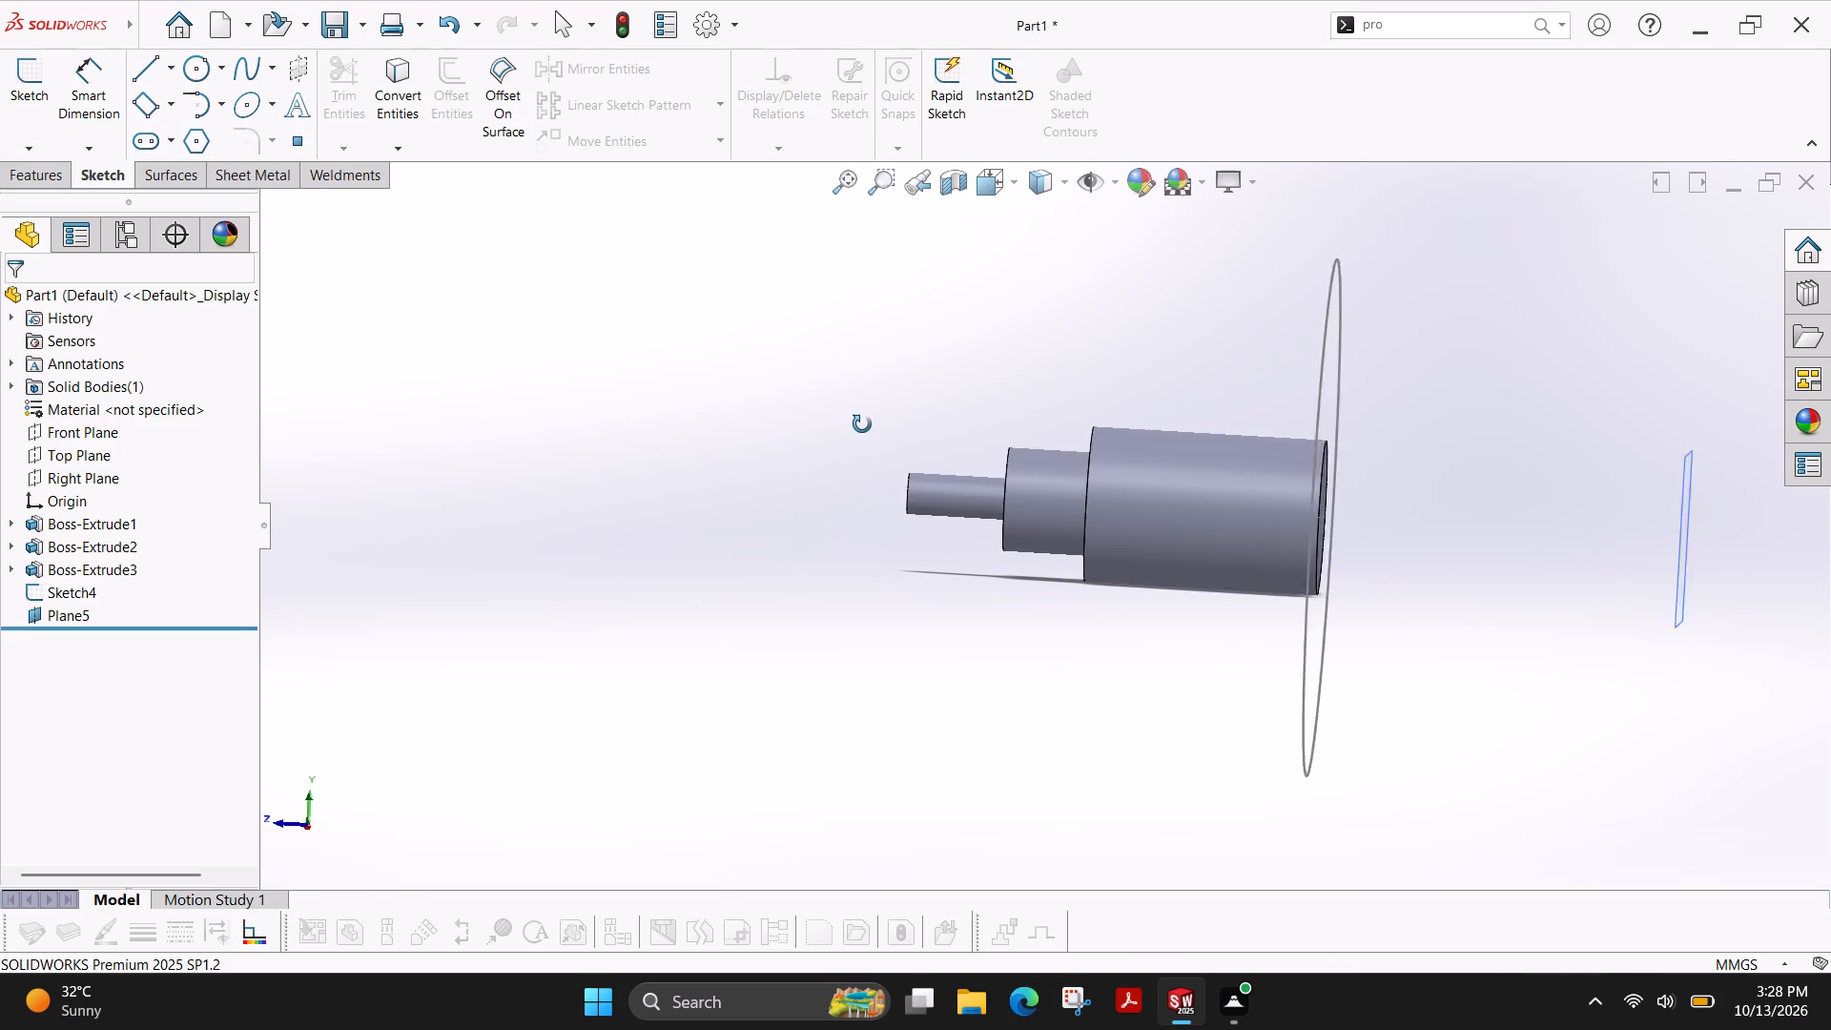
{"action": "middle_click_drag", "start_coordinate": [862, 424], "coordinate": [836, 429], "text": "ctrl+shift"}
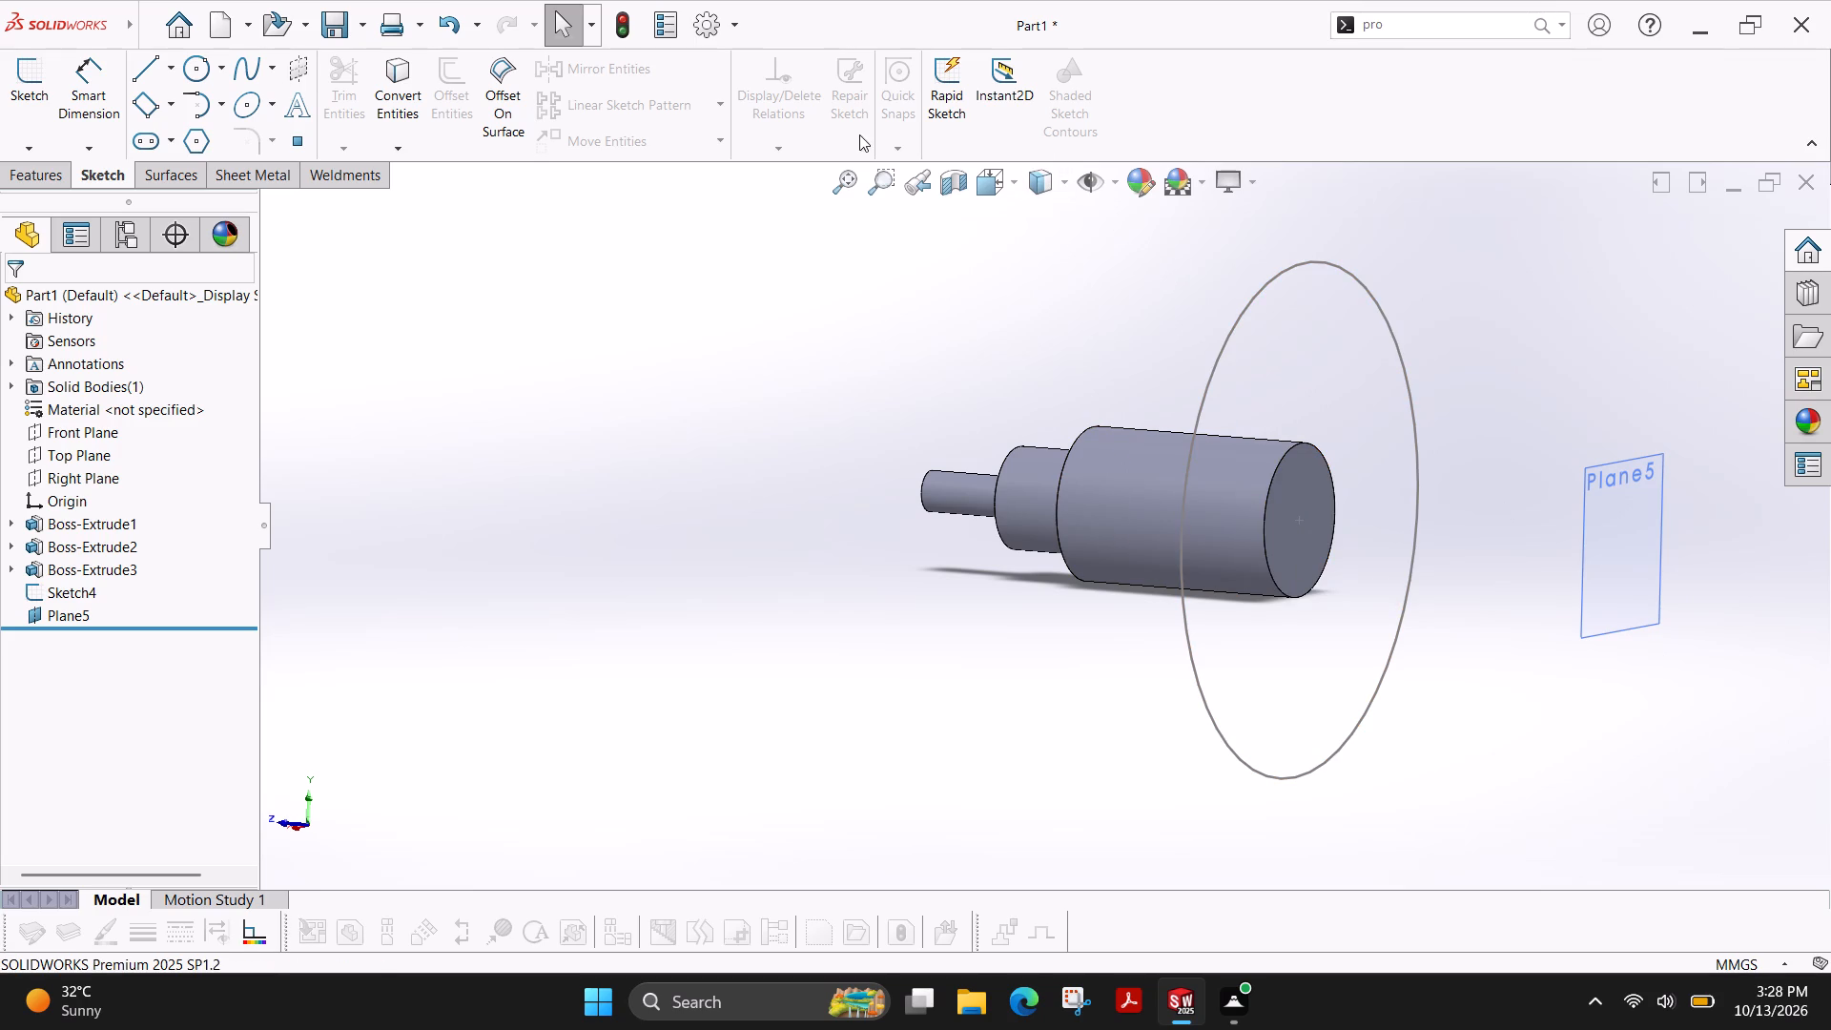
{"action": "left_click", "coordinate": [26, 167]}
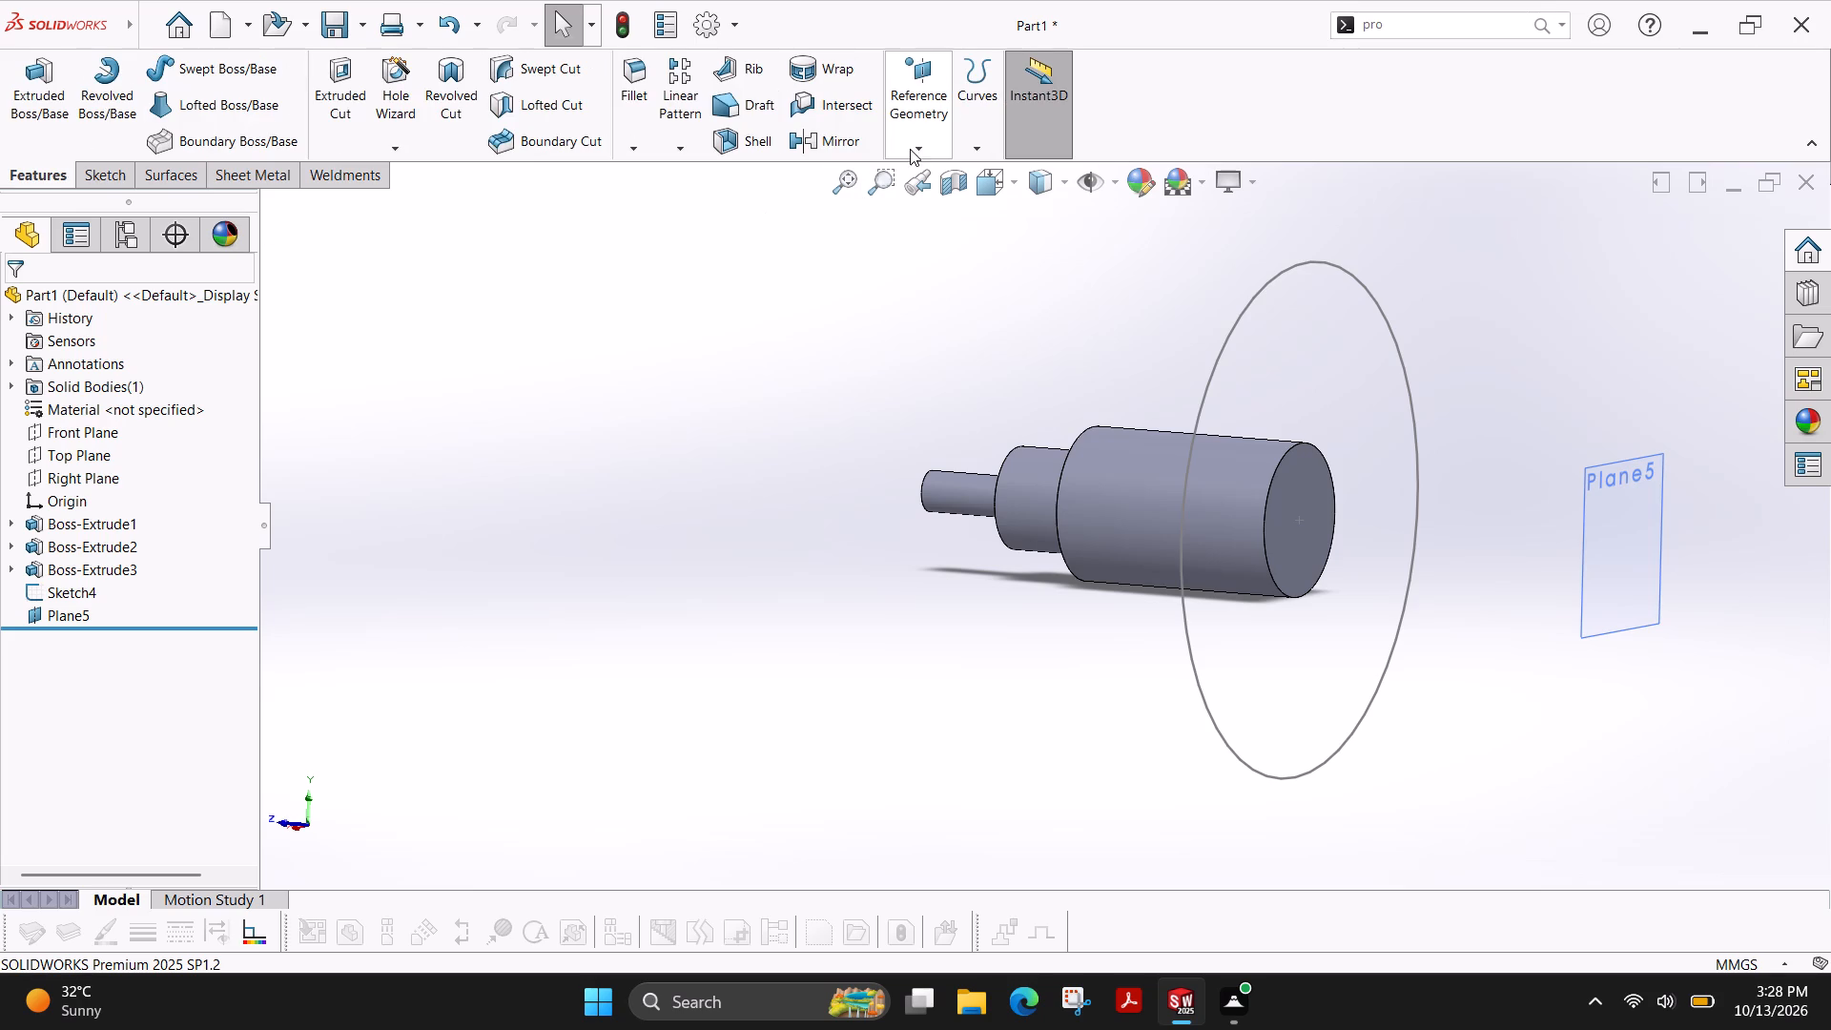
{"action": "left_click", "coordinate": [927, 147]}
{"action": "left_click", "coordinate": [942, 173]}
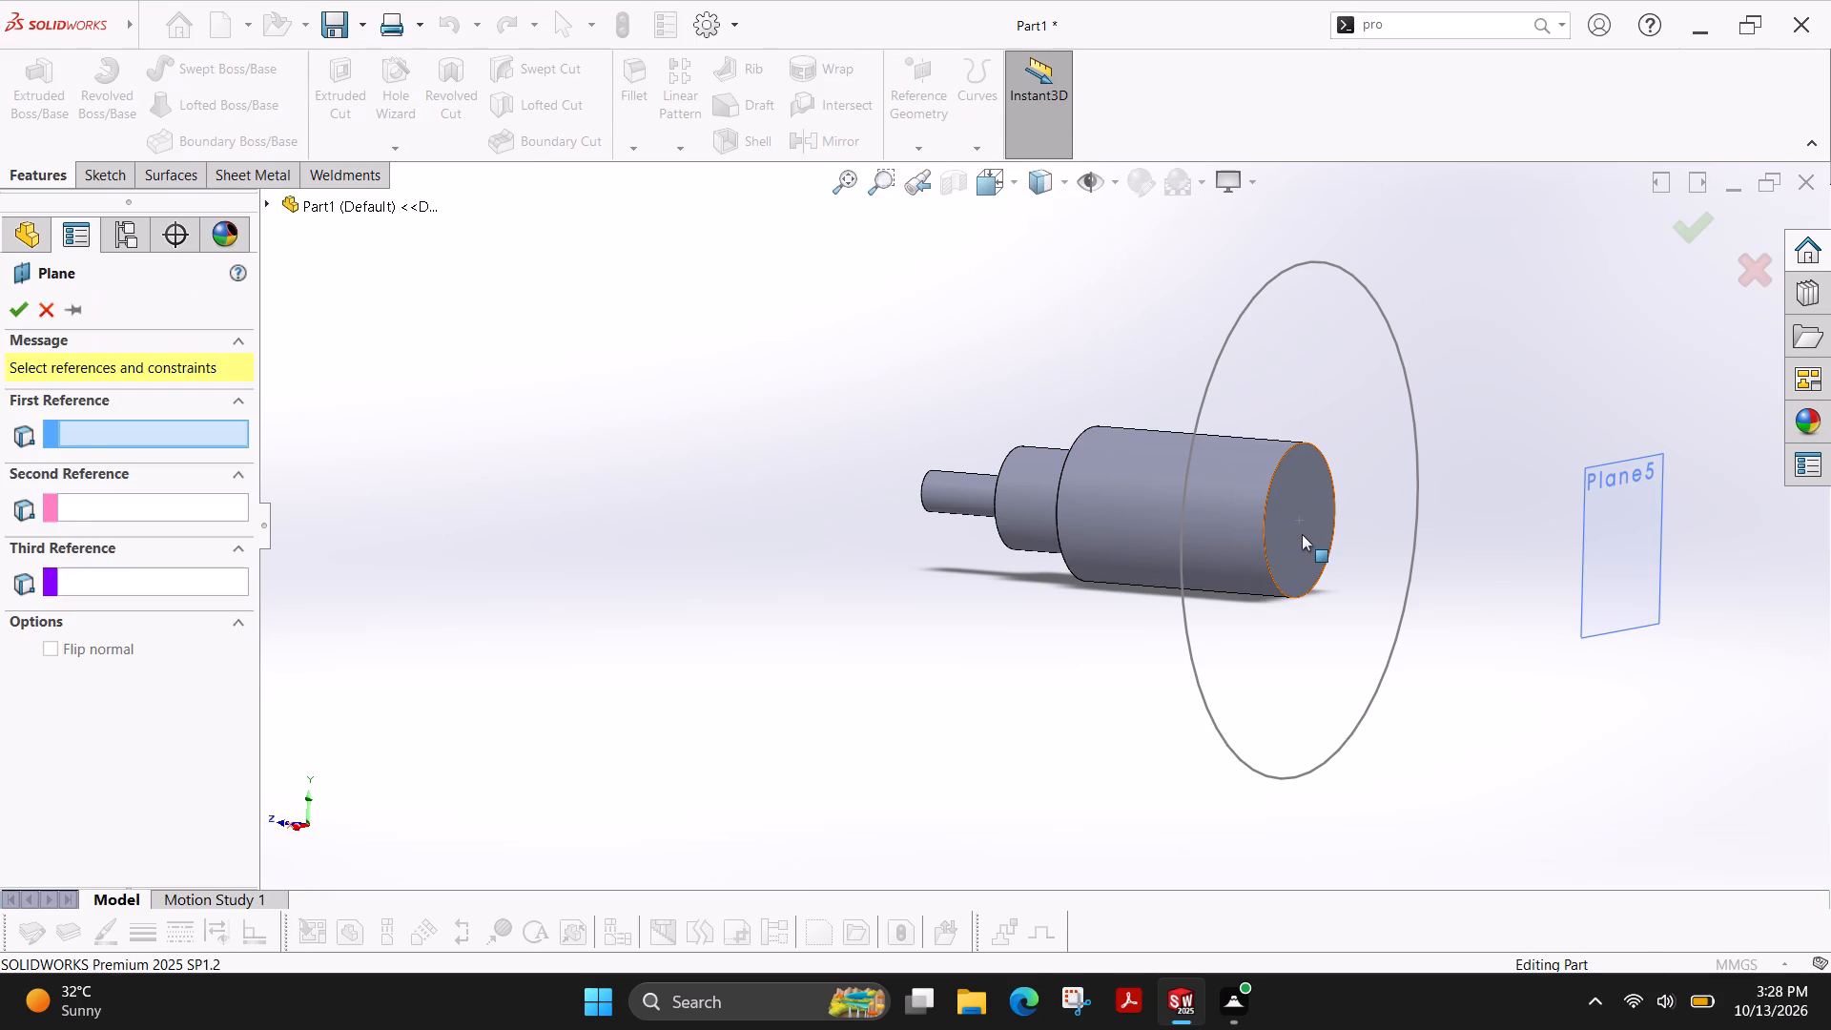
{"action": "left_click", "coordinate": [1302, 539]}
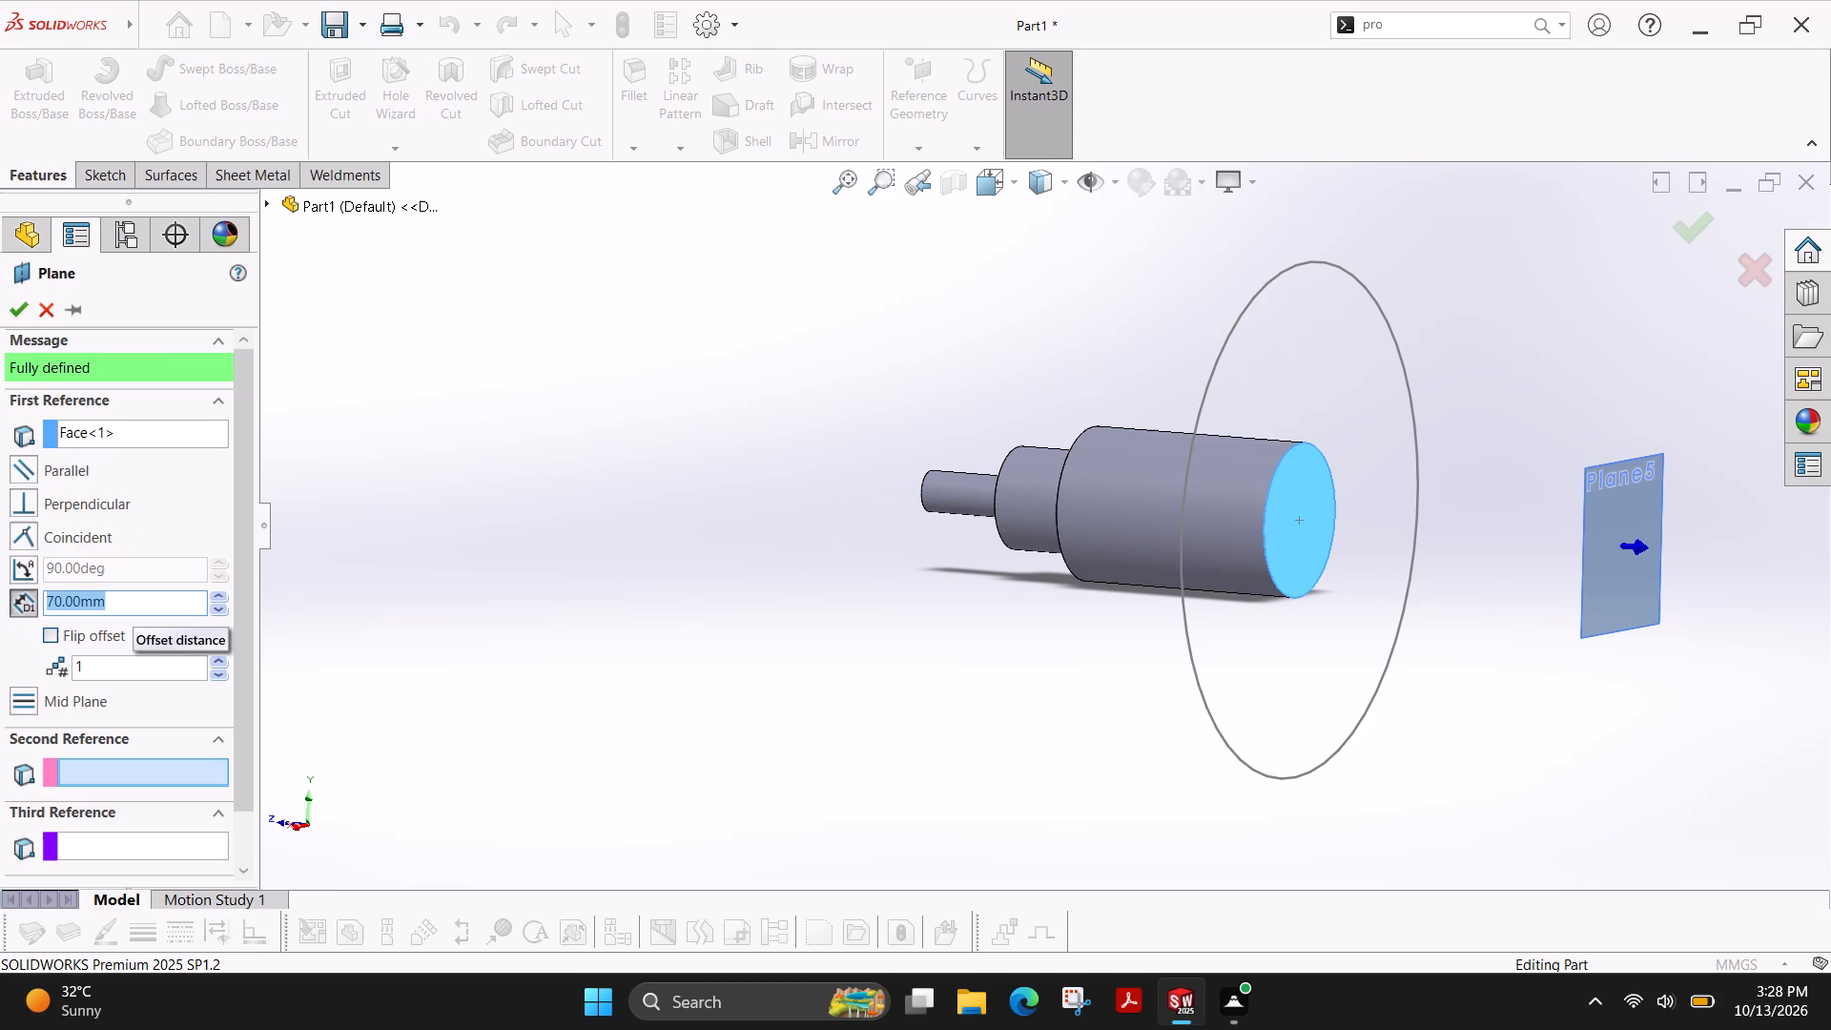
{"action": "type", "text": "85"}
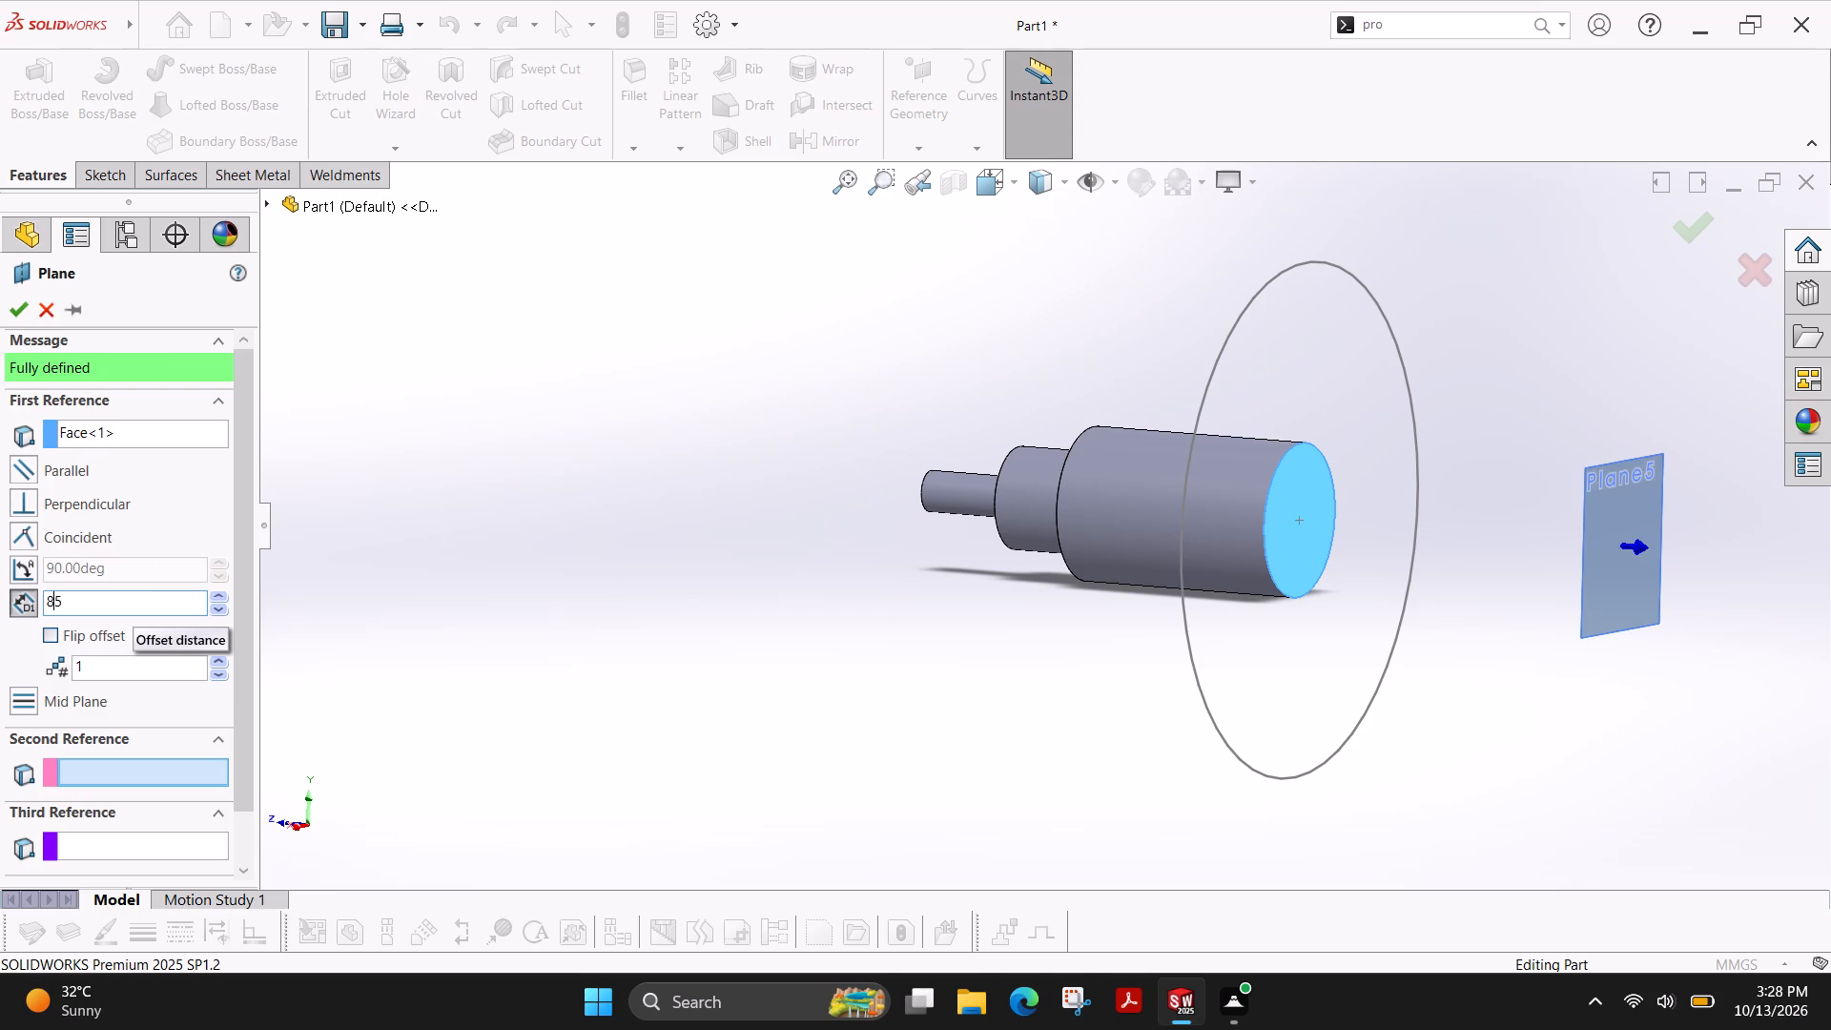
{"action": "key", "text": "Return"}
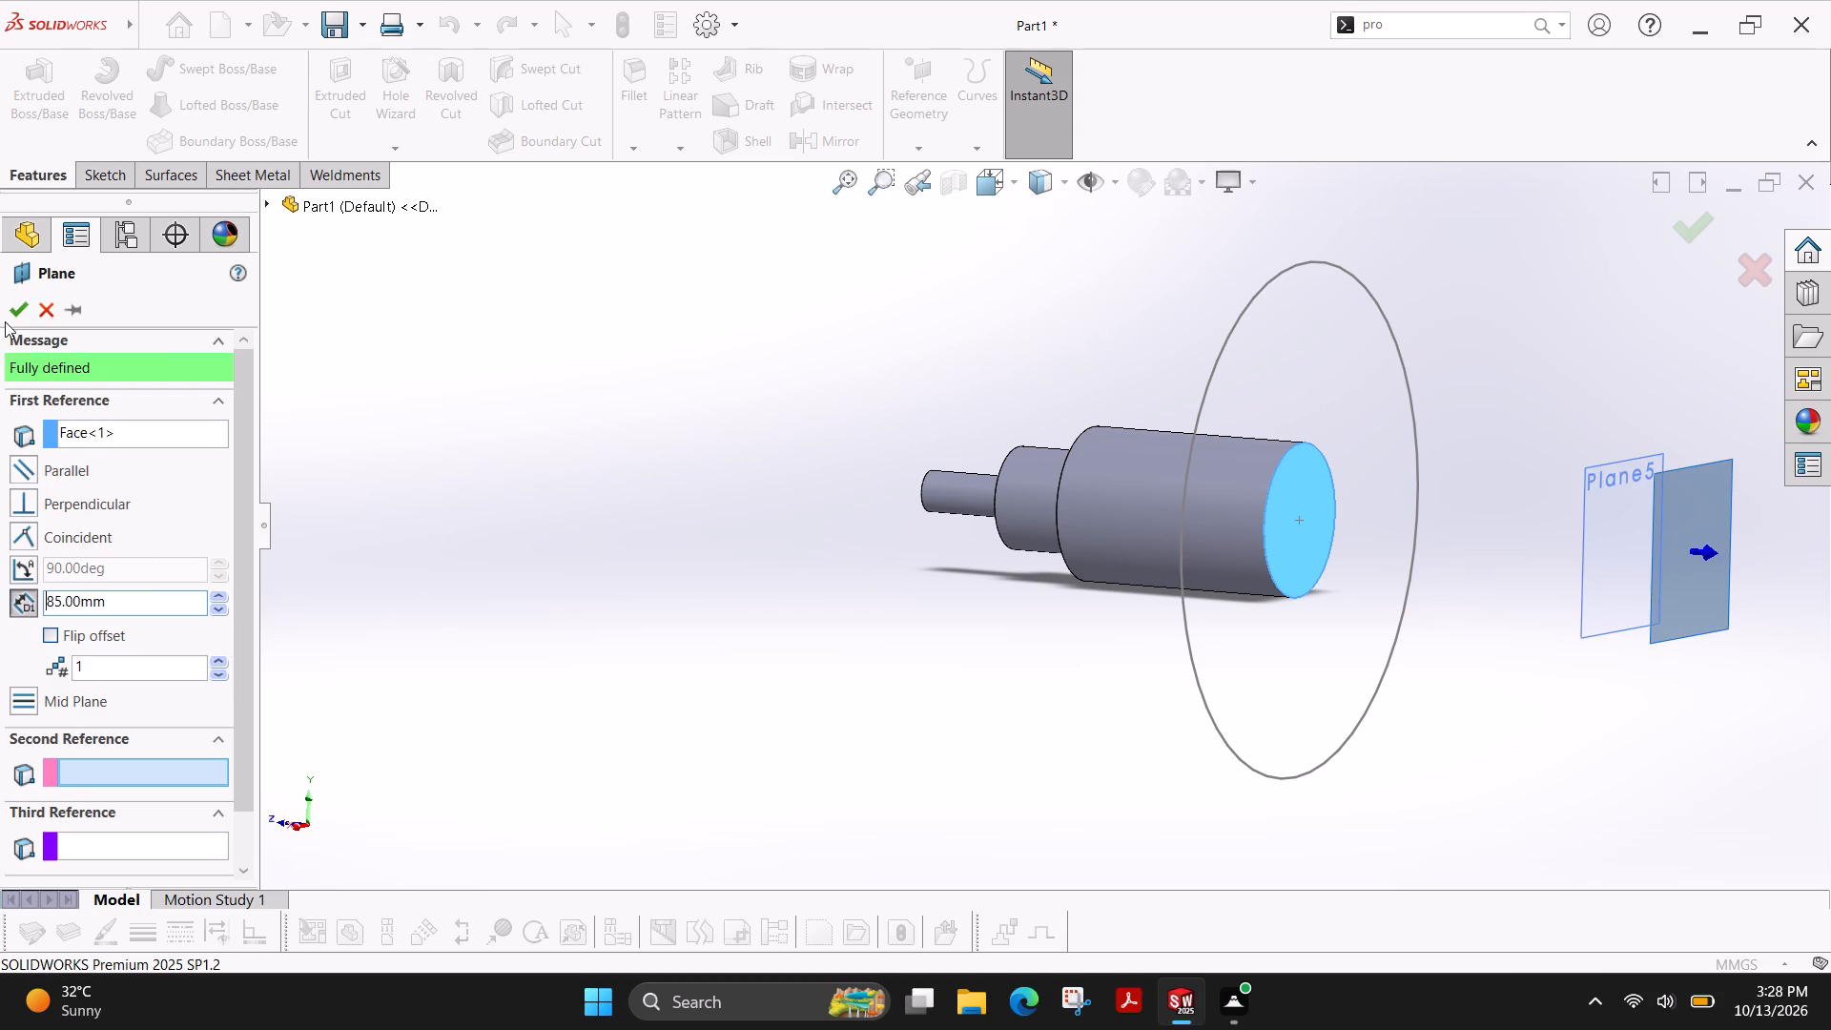
{"action": "left_click", "coordinate": [15, 320]}
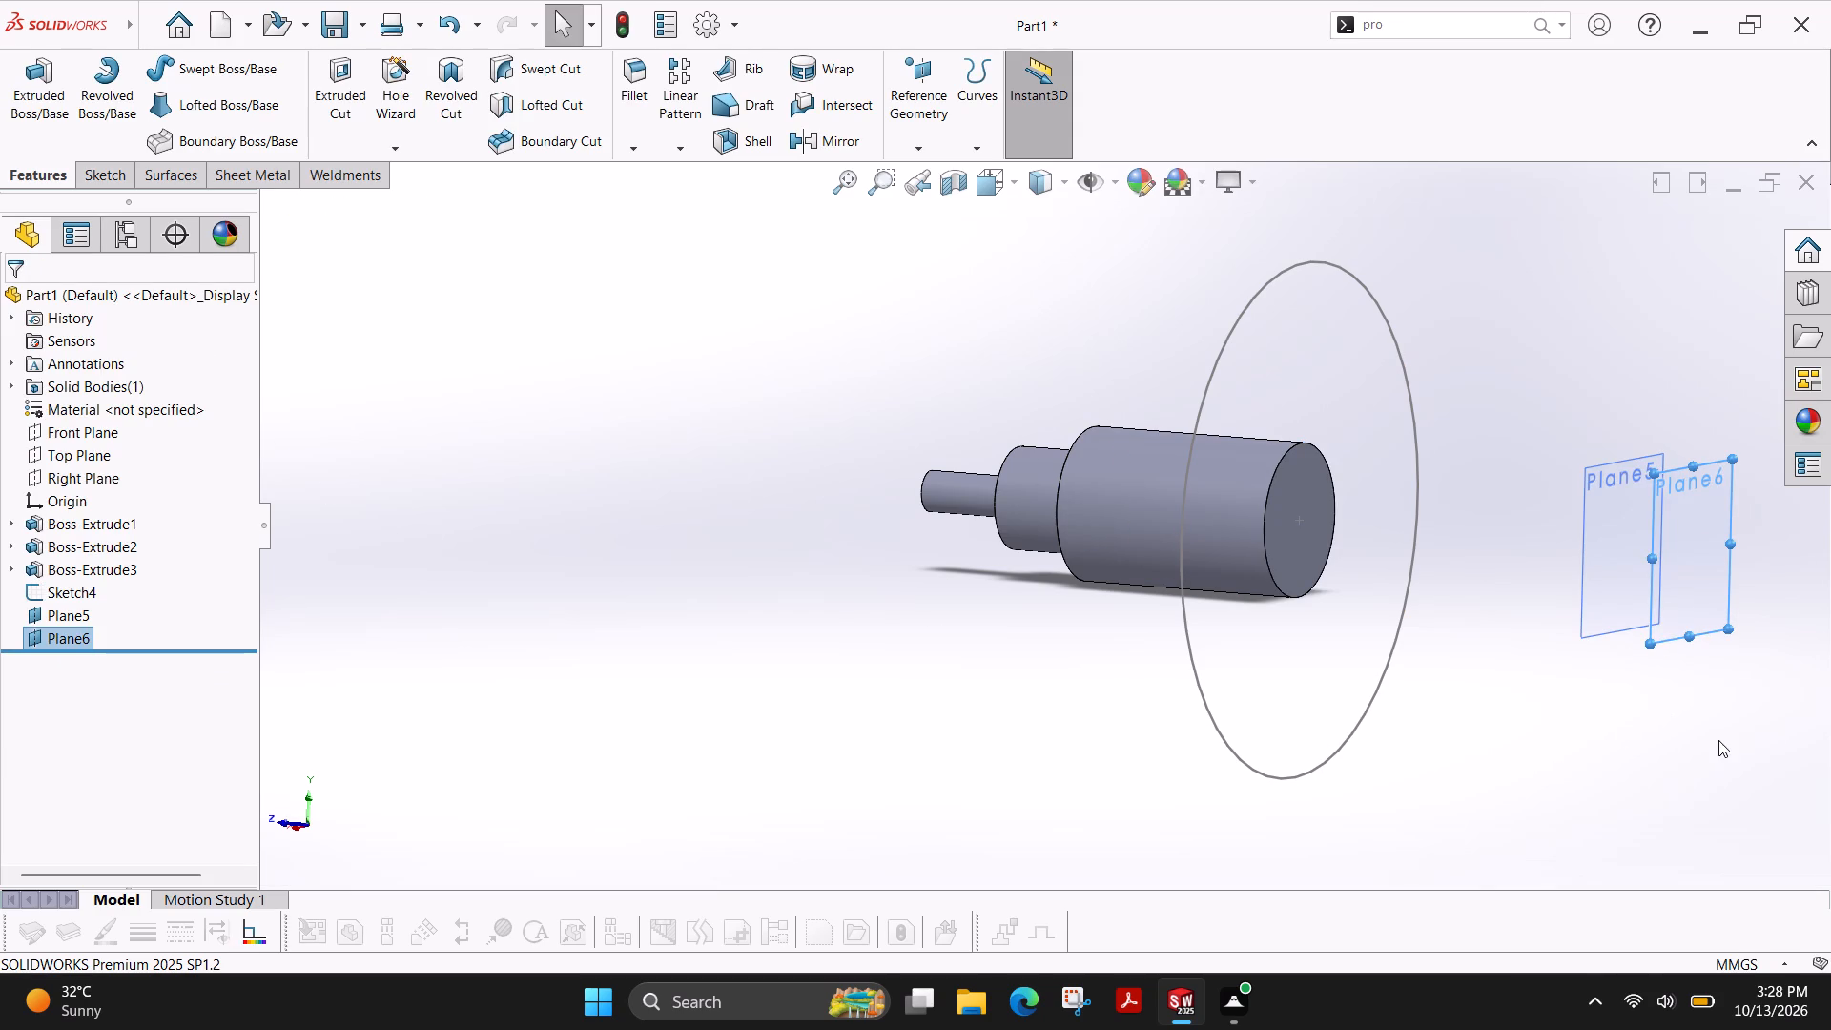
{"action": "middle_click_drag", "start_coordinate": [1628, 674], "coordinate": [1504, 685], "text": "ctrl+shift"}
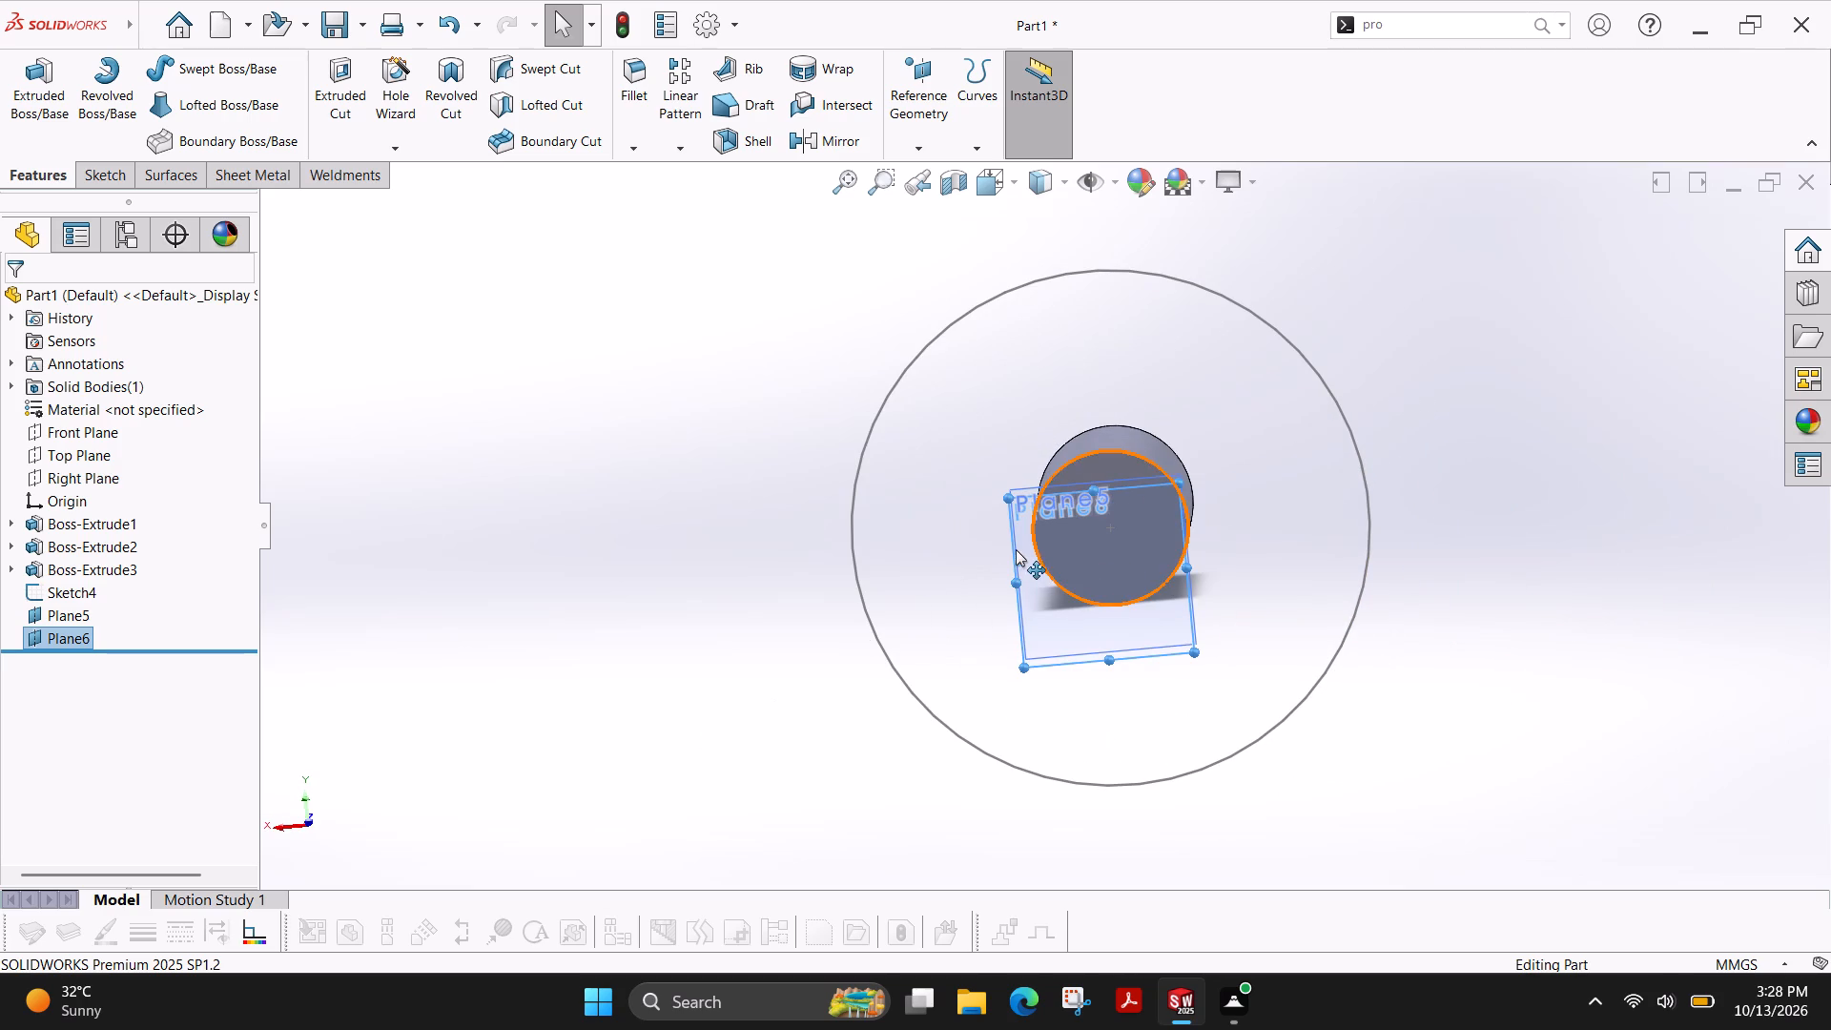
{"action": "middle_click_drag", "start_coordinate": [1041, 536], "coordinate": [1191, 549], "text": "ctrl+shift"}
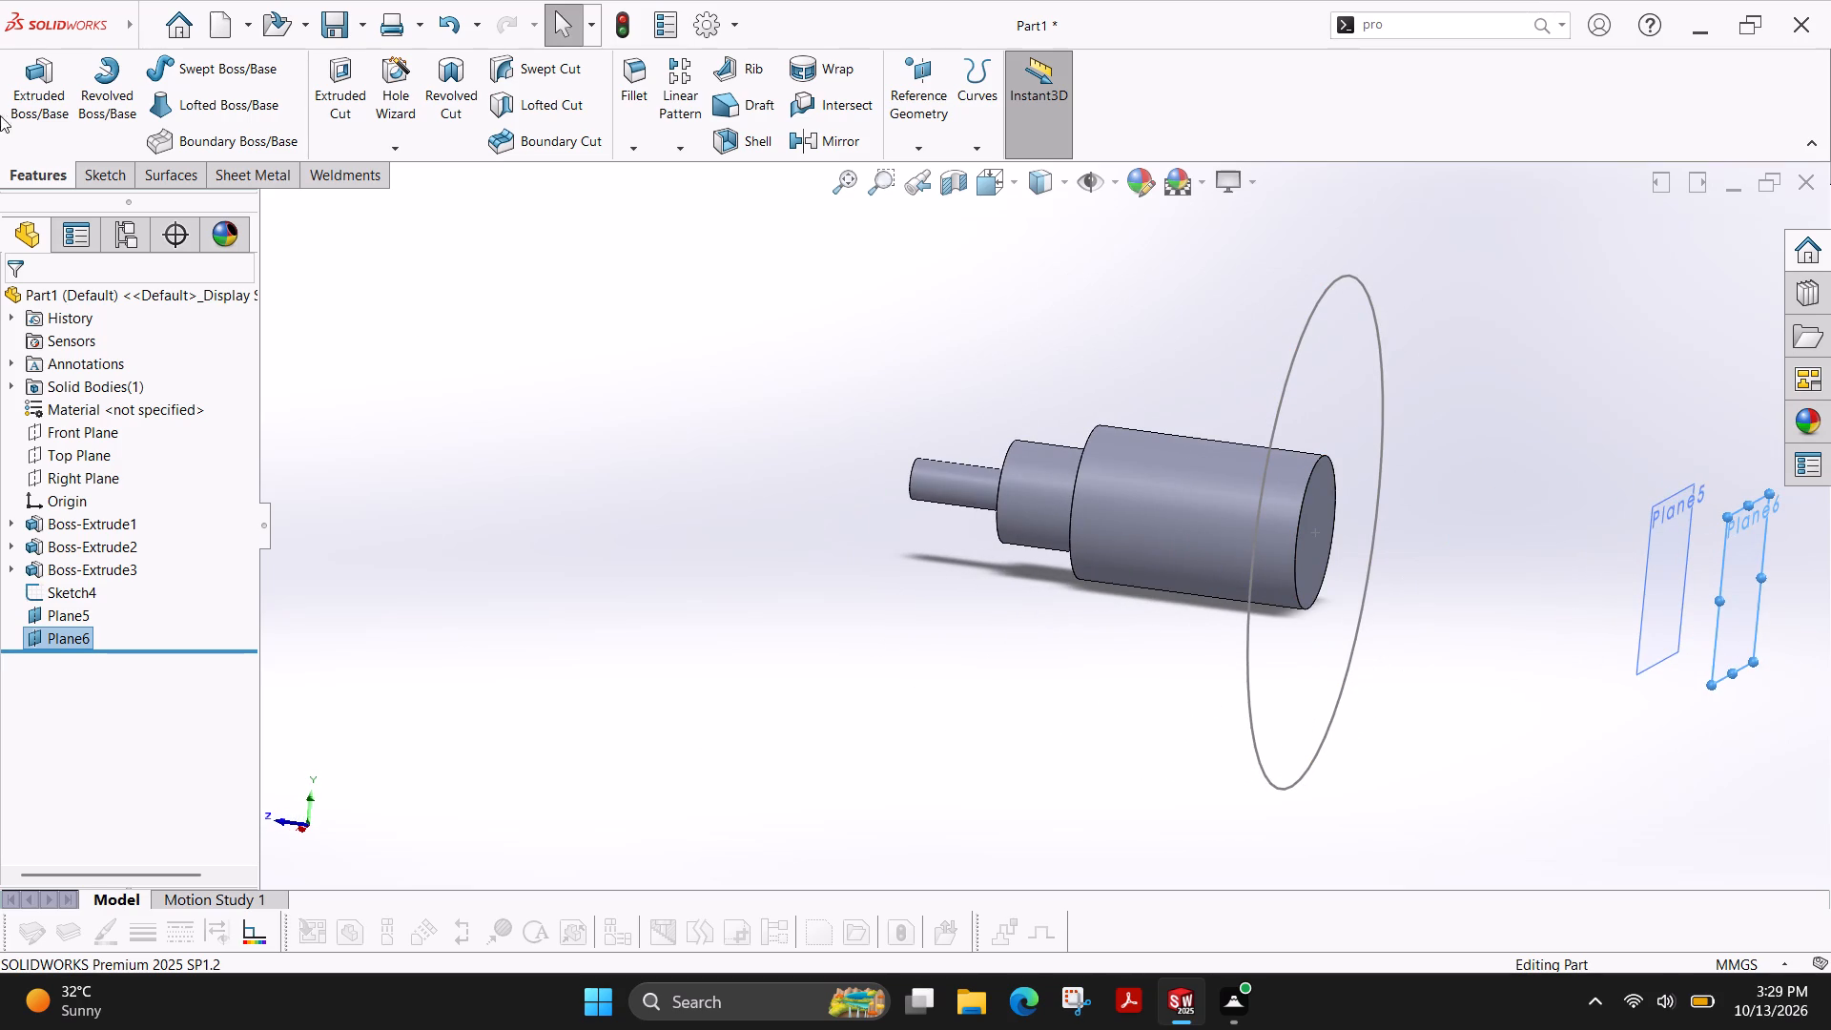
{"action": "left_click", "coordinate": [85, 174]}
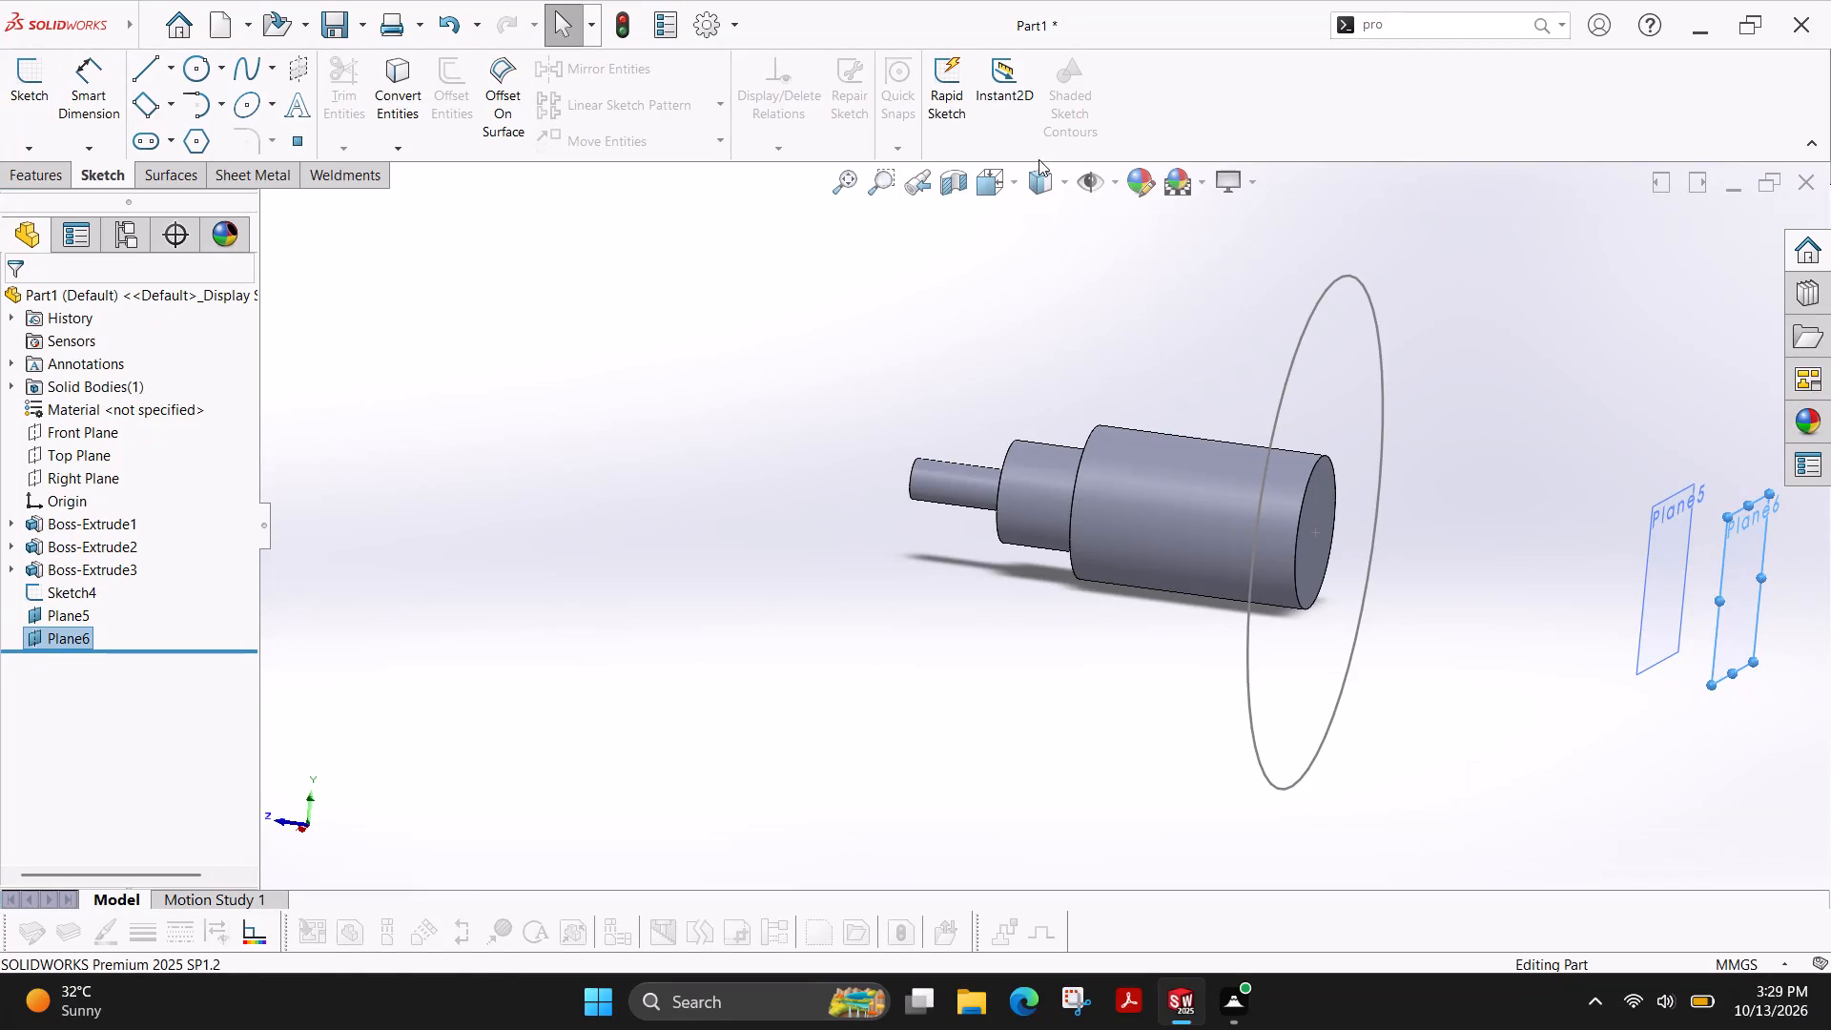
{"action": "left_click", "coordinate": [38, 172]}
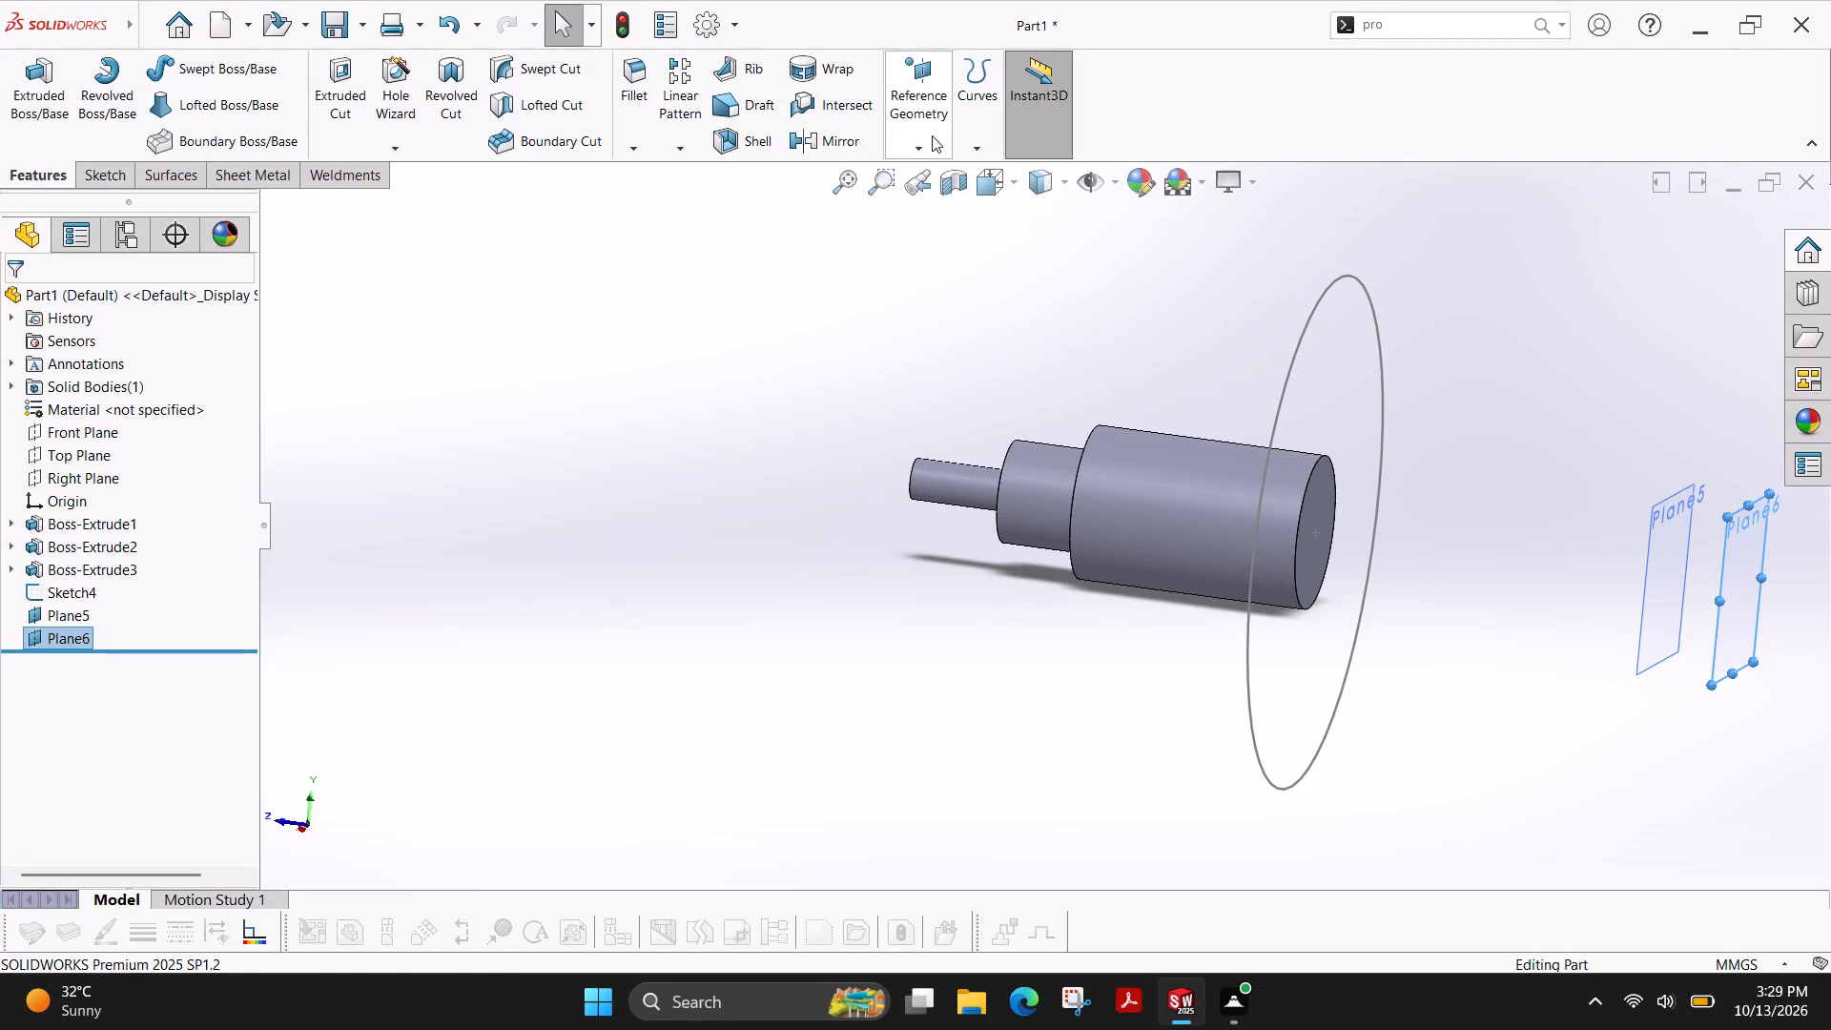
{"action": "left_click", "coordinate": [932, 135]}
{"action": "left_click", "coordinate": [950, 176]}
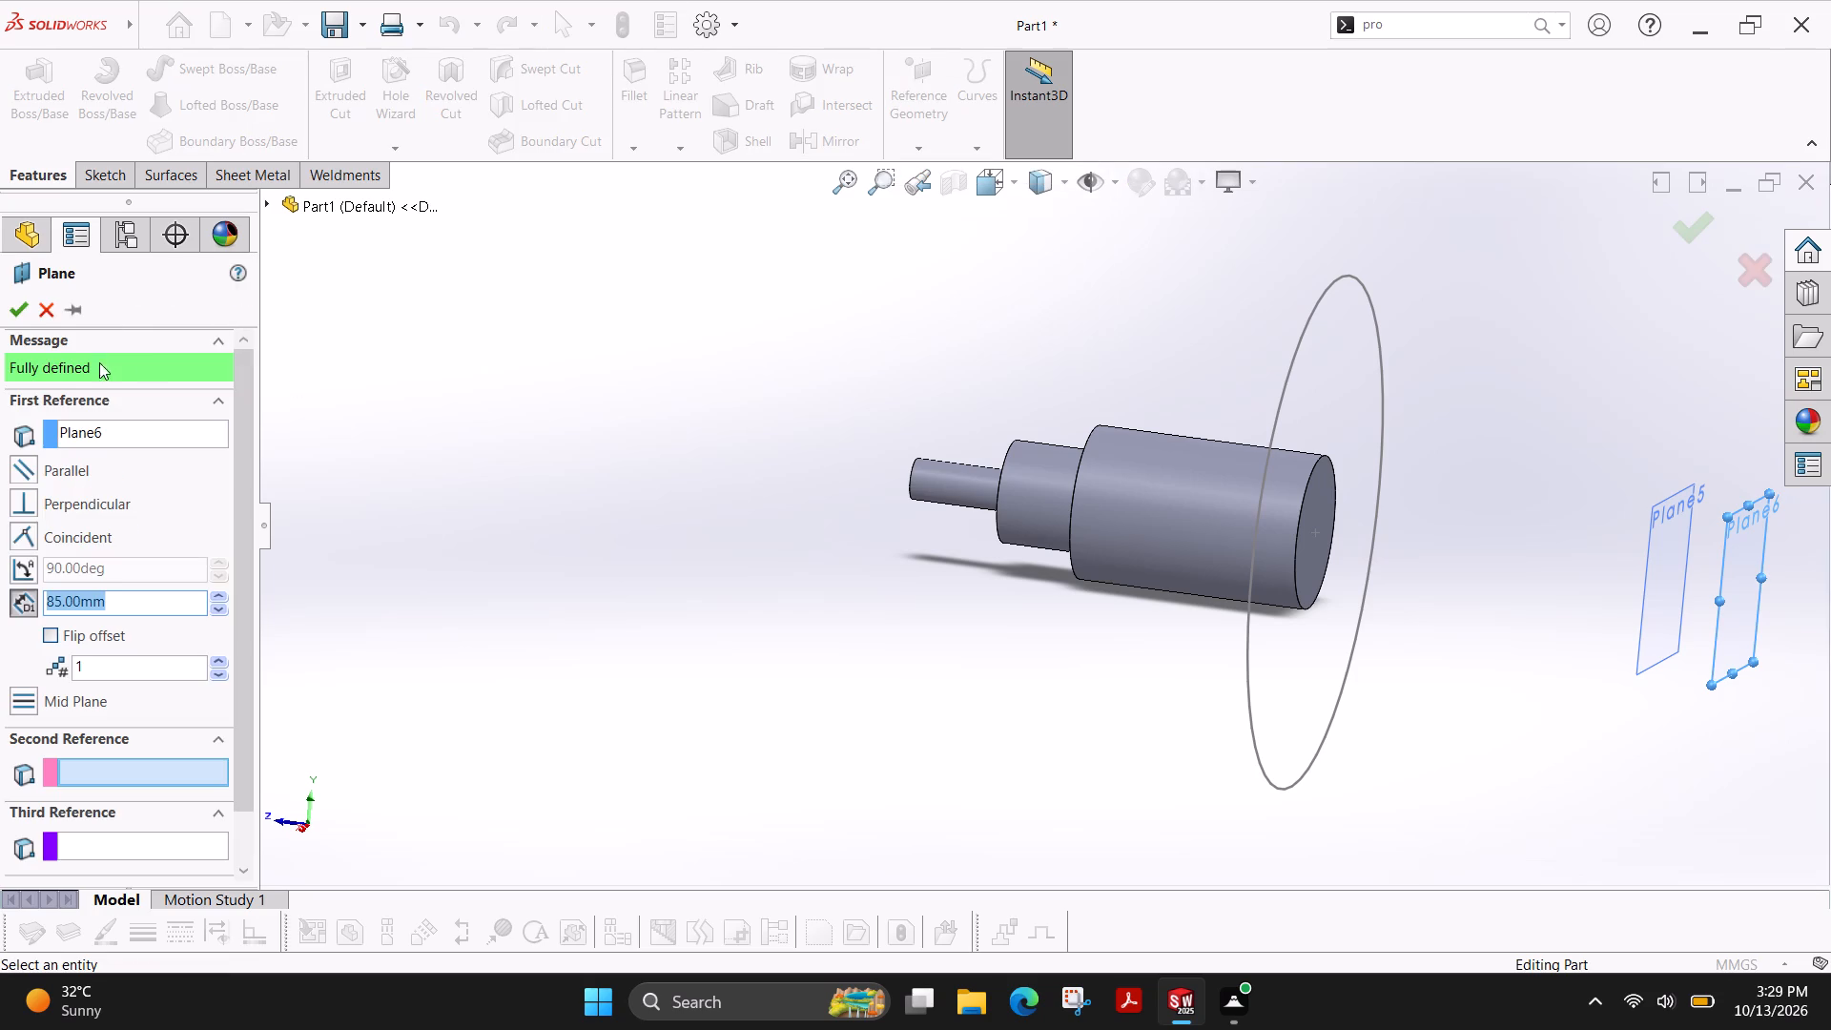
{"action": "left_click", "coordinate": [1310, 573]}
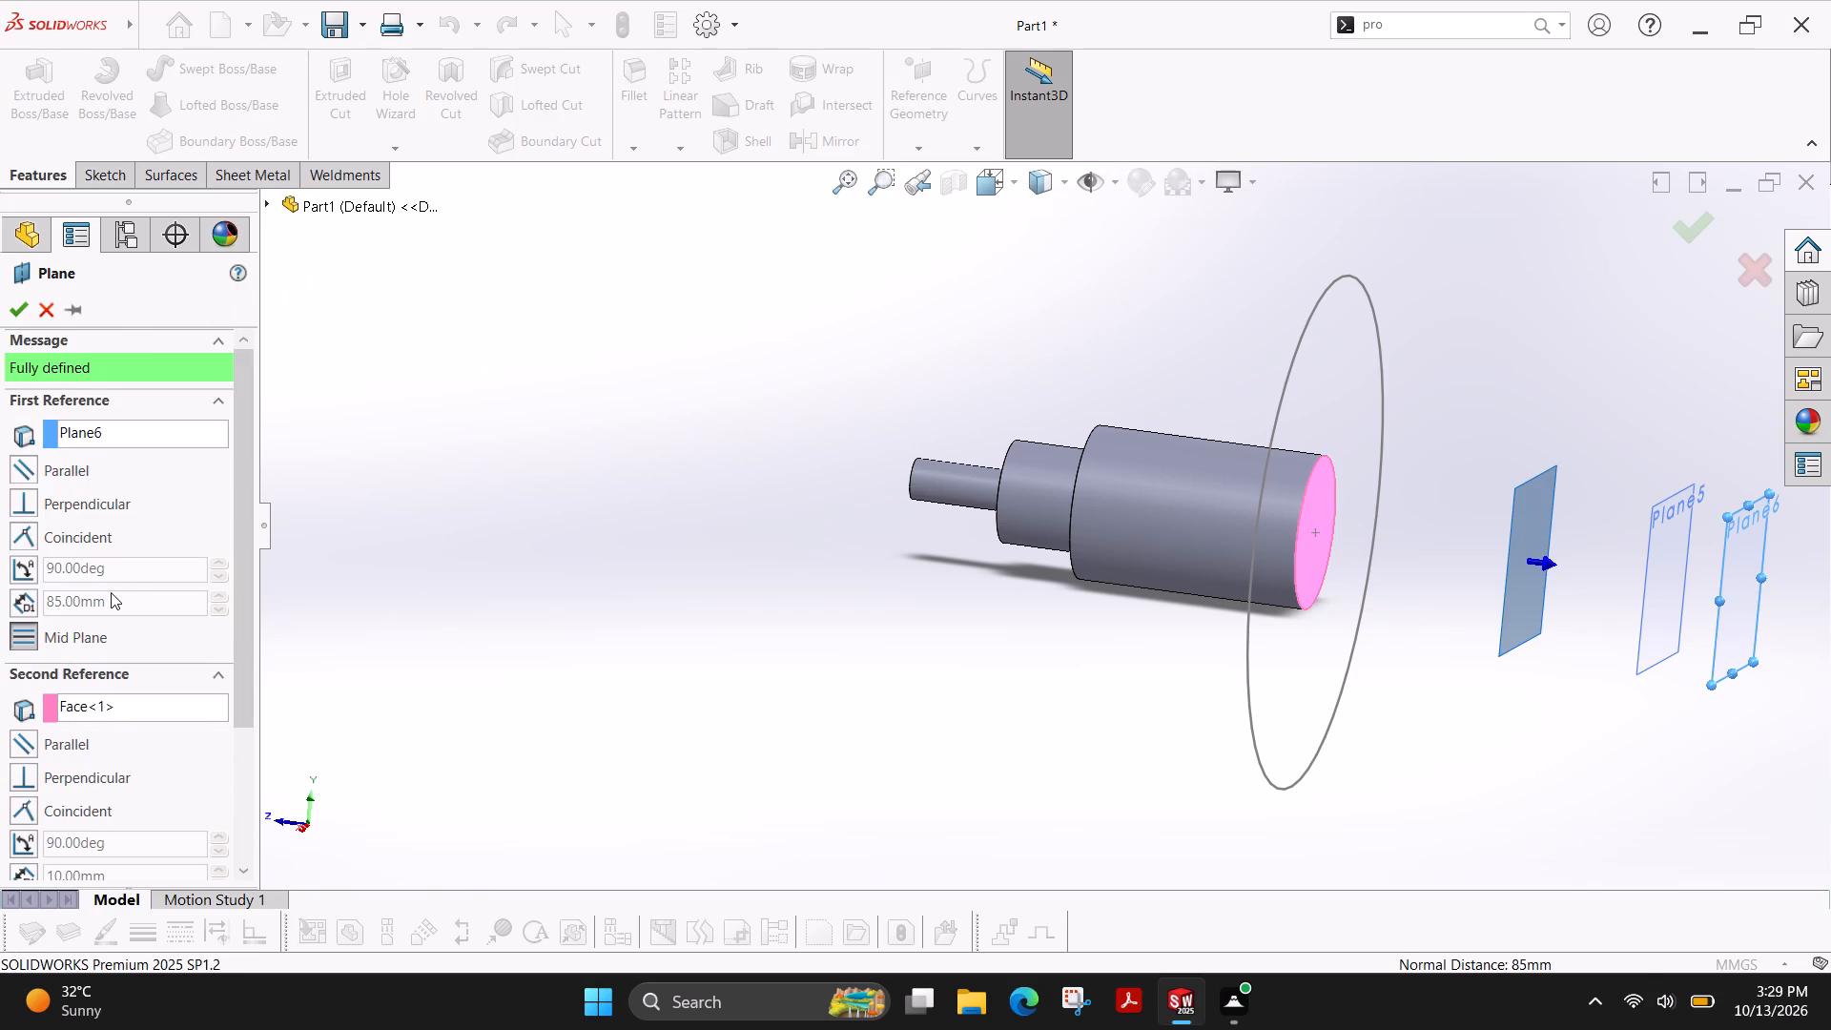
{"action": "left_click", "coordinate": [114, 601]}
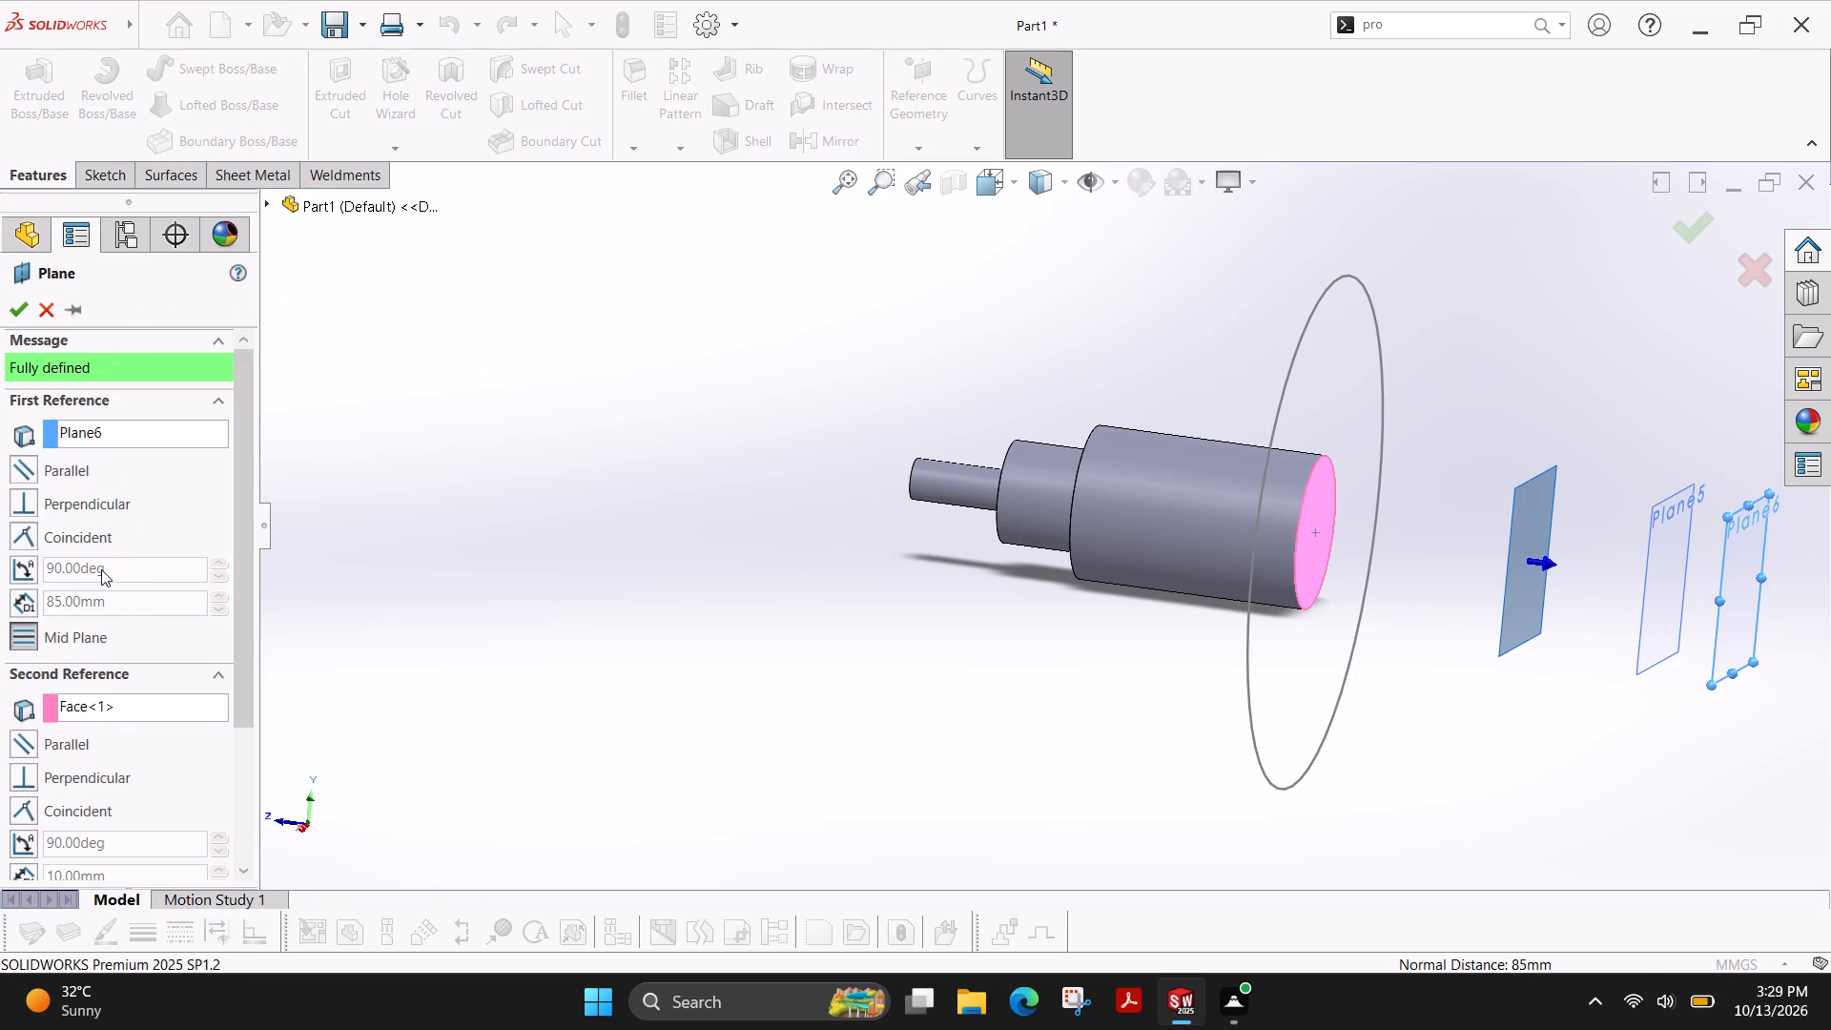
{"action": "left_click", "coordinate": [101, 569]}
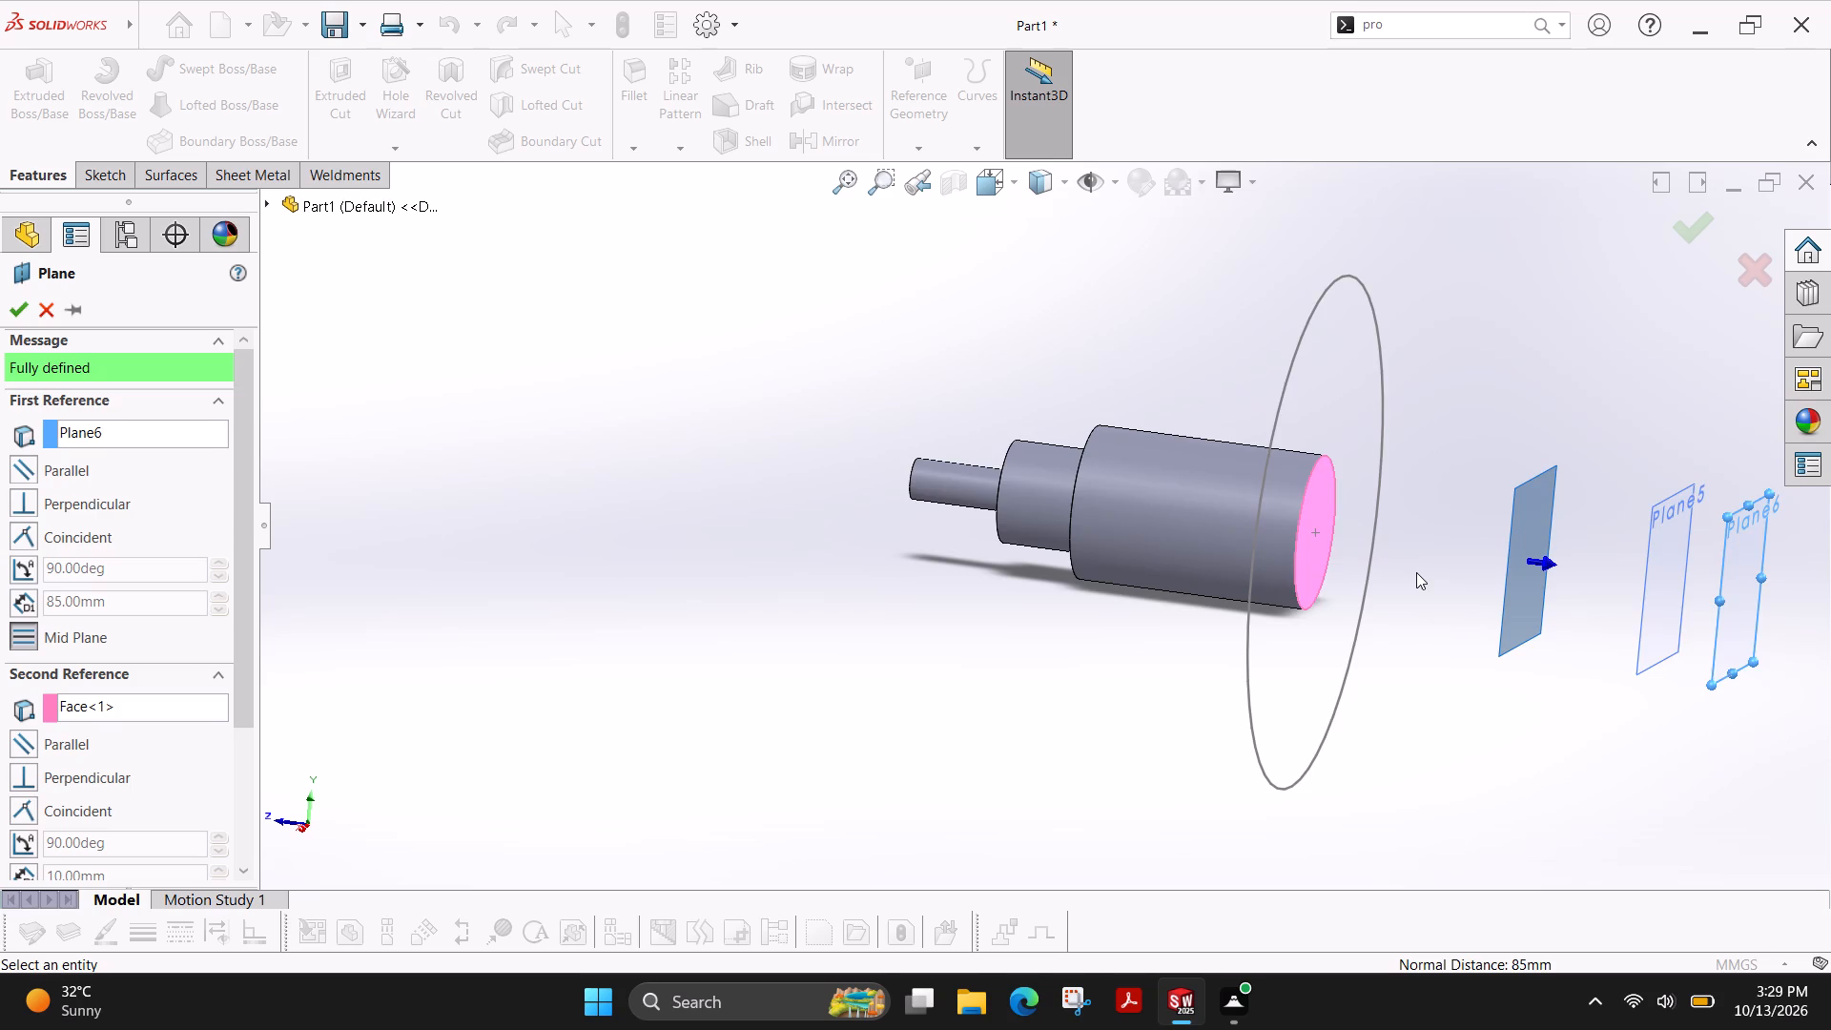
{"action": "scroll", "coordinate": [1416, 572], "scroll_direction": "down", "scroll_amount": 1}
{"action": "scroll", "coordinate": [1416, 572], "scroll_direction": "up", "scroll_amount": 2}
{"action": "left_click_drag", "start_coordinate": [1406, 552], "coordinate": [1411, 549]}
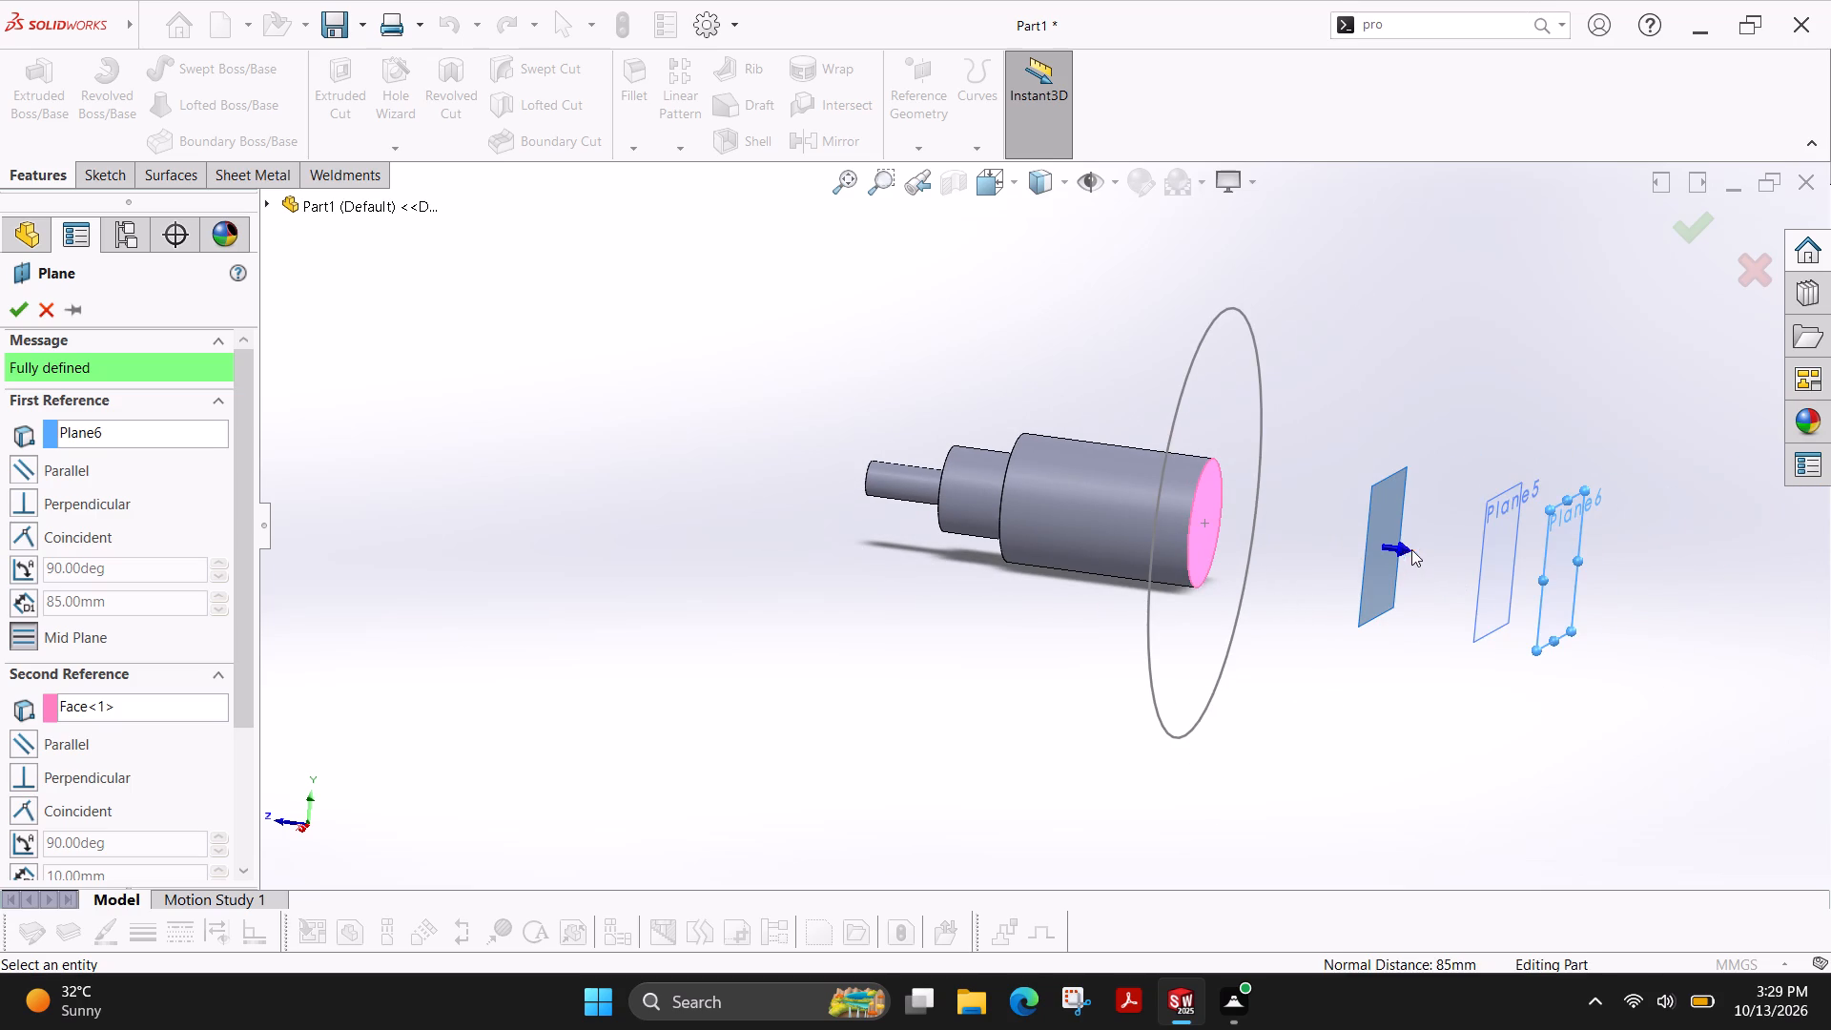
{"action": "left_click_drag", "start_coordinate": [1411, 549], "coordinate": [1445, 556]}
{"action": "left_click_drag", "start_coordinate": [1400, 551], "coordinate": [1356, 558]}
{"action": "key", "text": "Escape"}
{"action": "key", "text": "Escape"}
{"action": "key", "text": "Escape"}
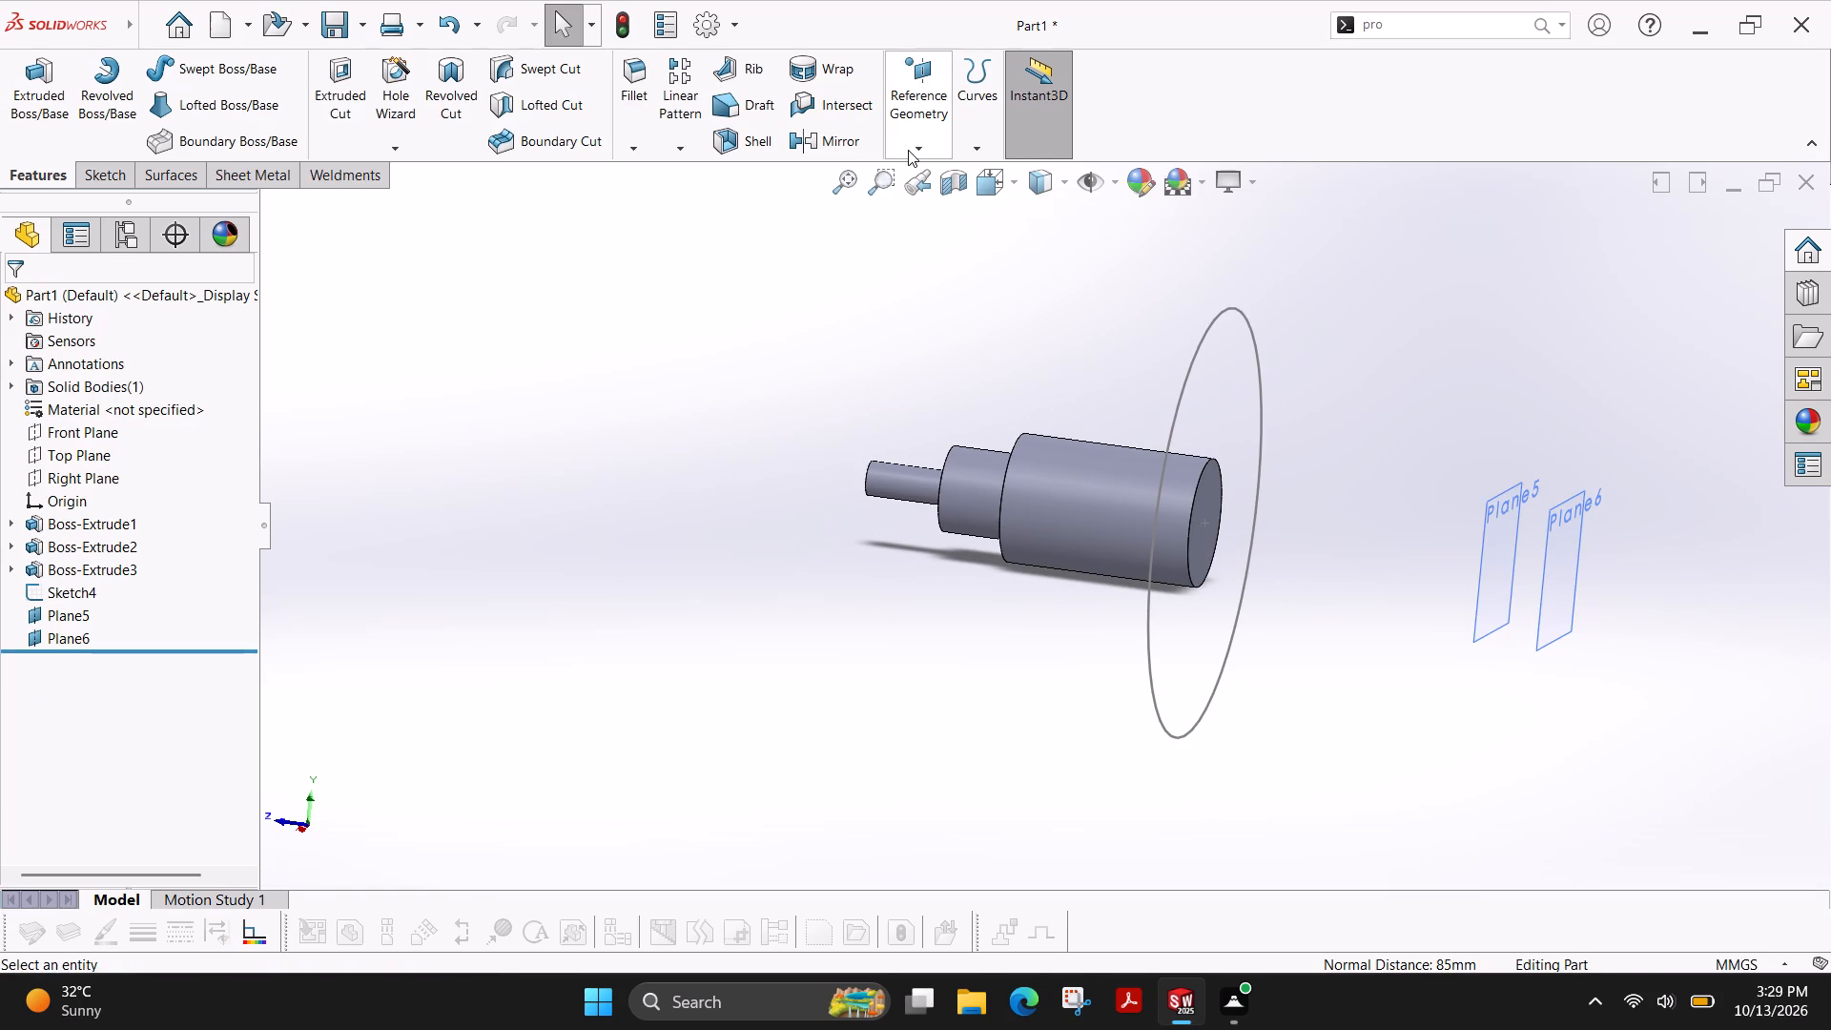
Create a third reference plane offset 75 mm outward from the flat end face of the shaft's largest cylinder.
{"action": "left_click", "coordinate": [908, 150]}
{"action": "left_click", "coordinate": [950, 170]}
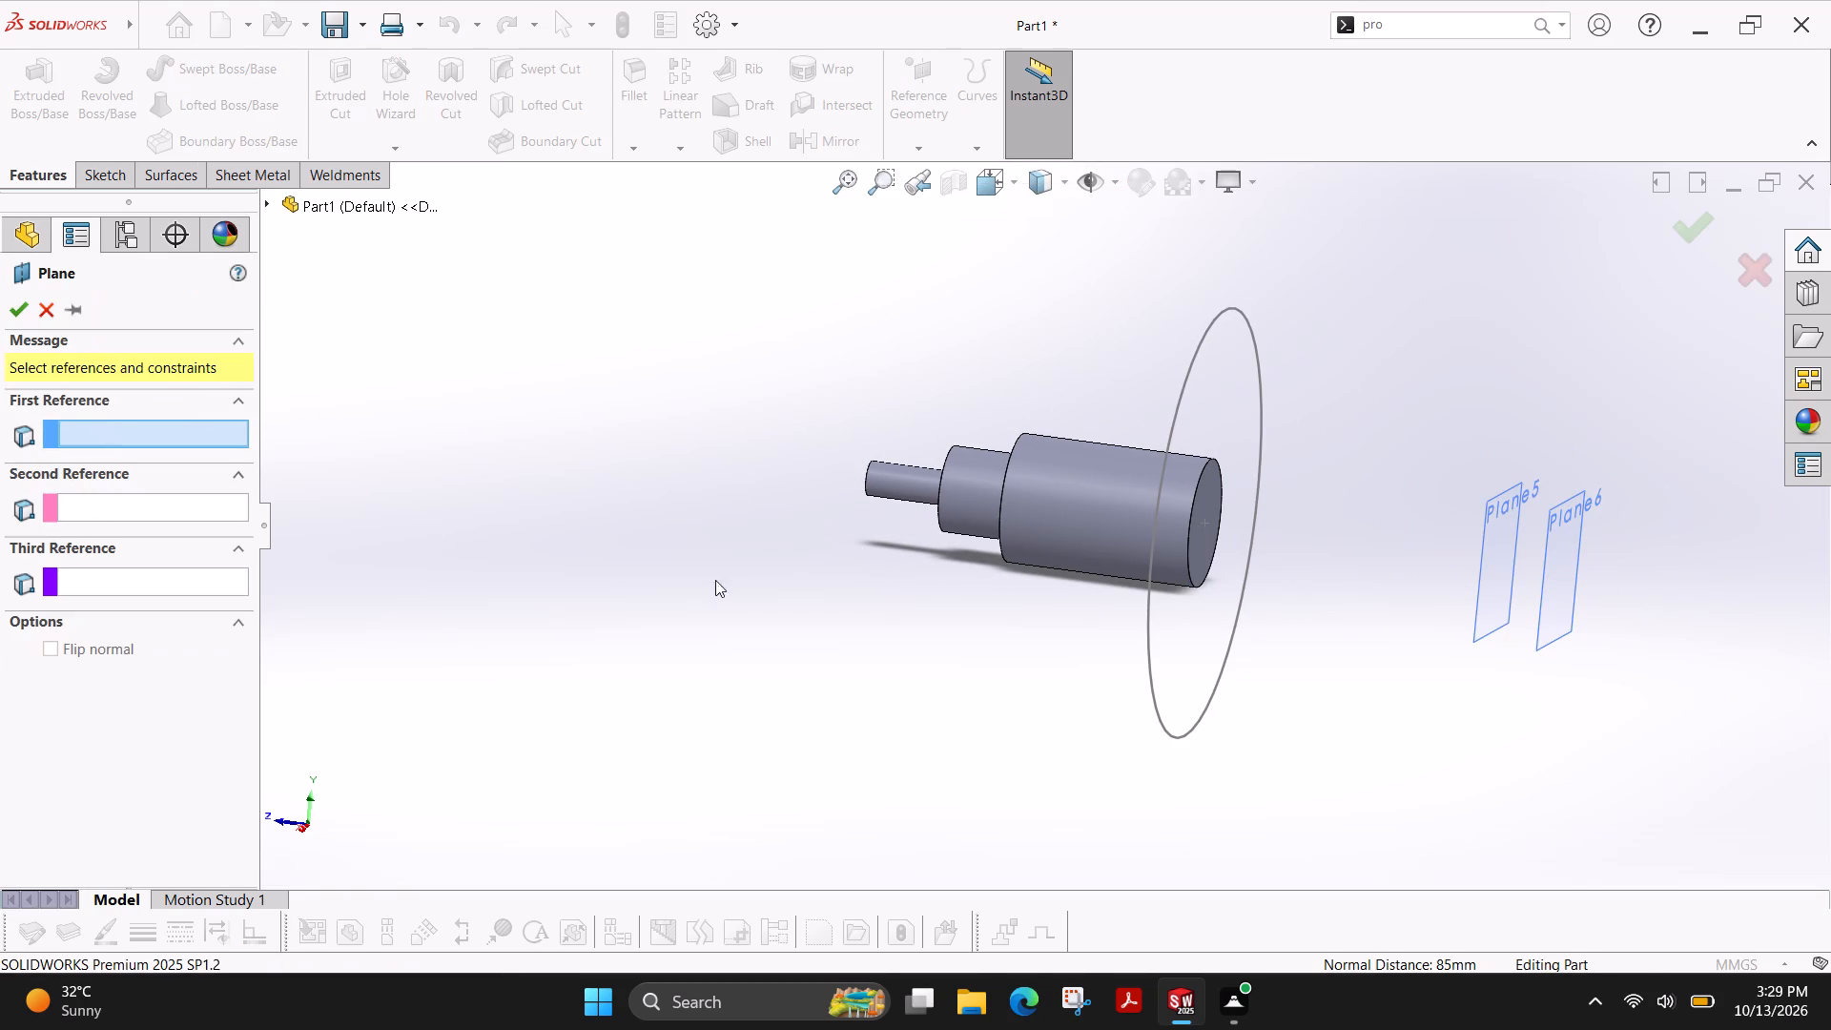
{"action": "left_click", "coordinate": [1204, 546]}
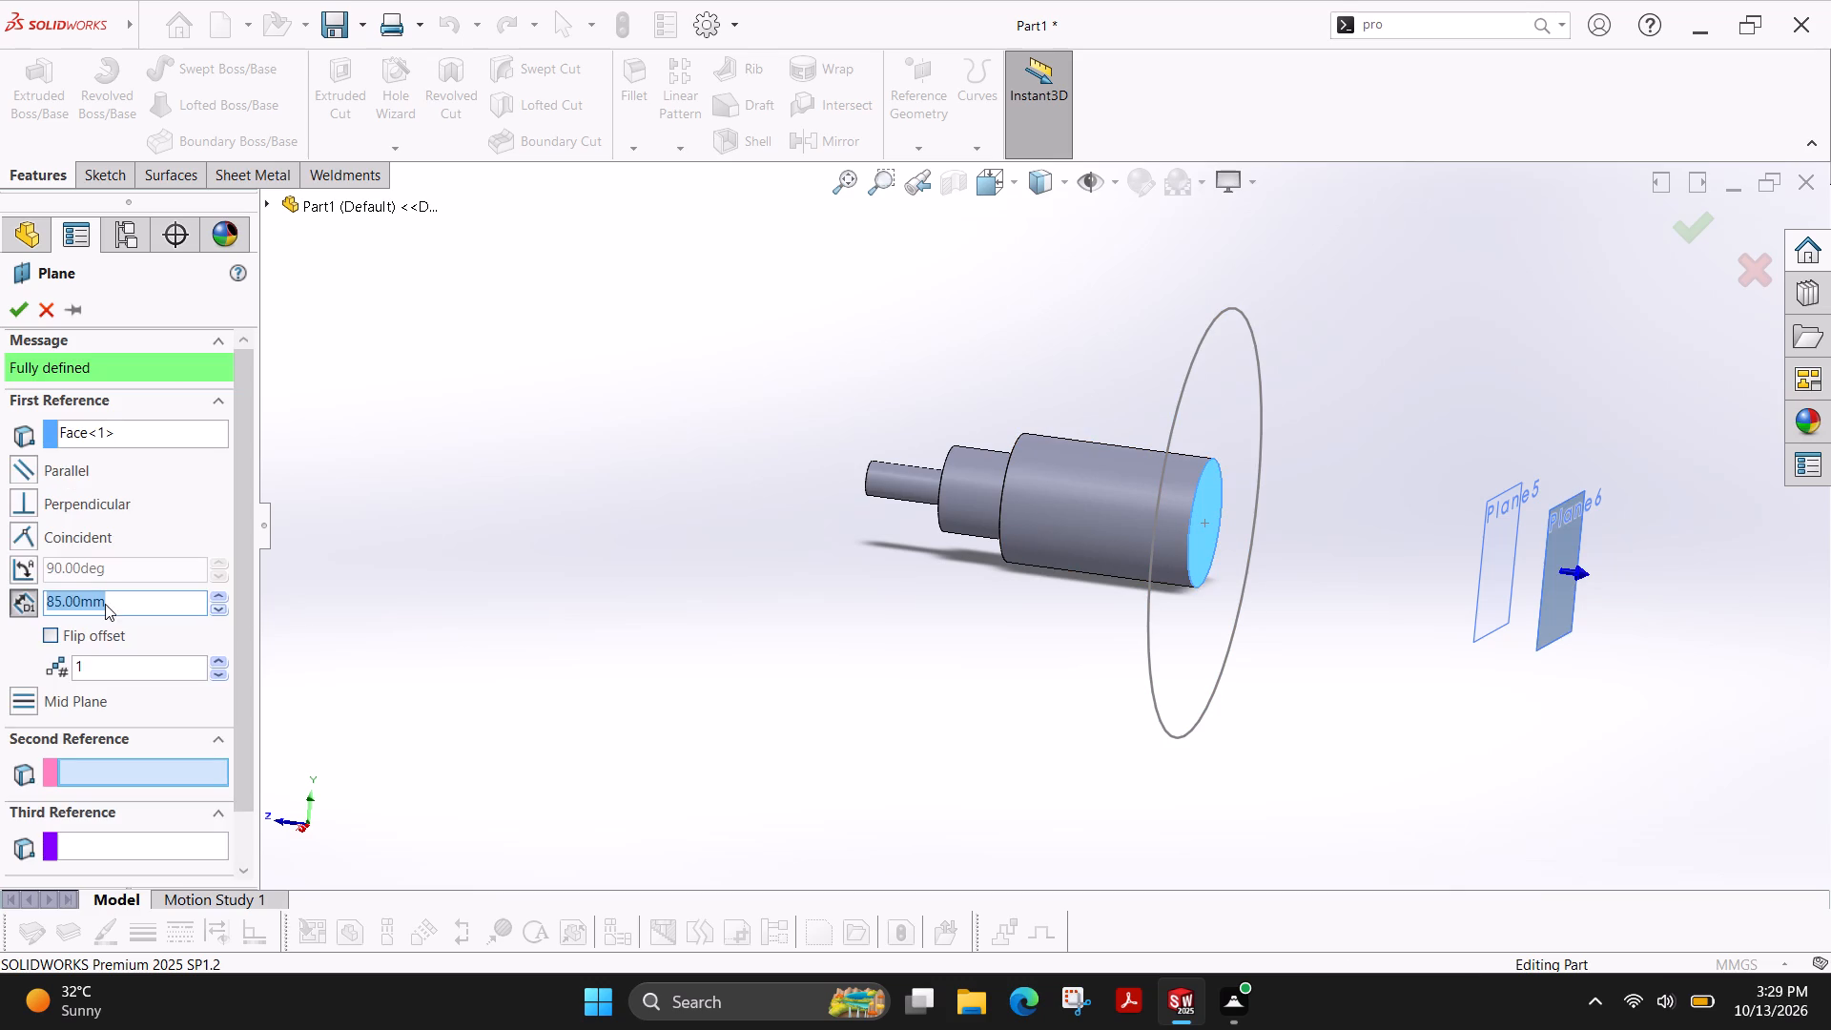
{"action": "type", "text": "80"}
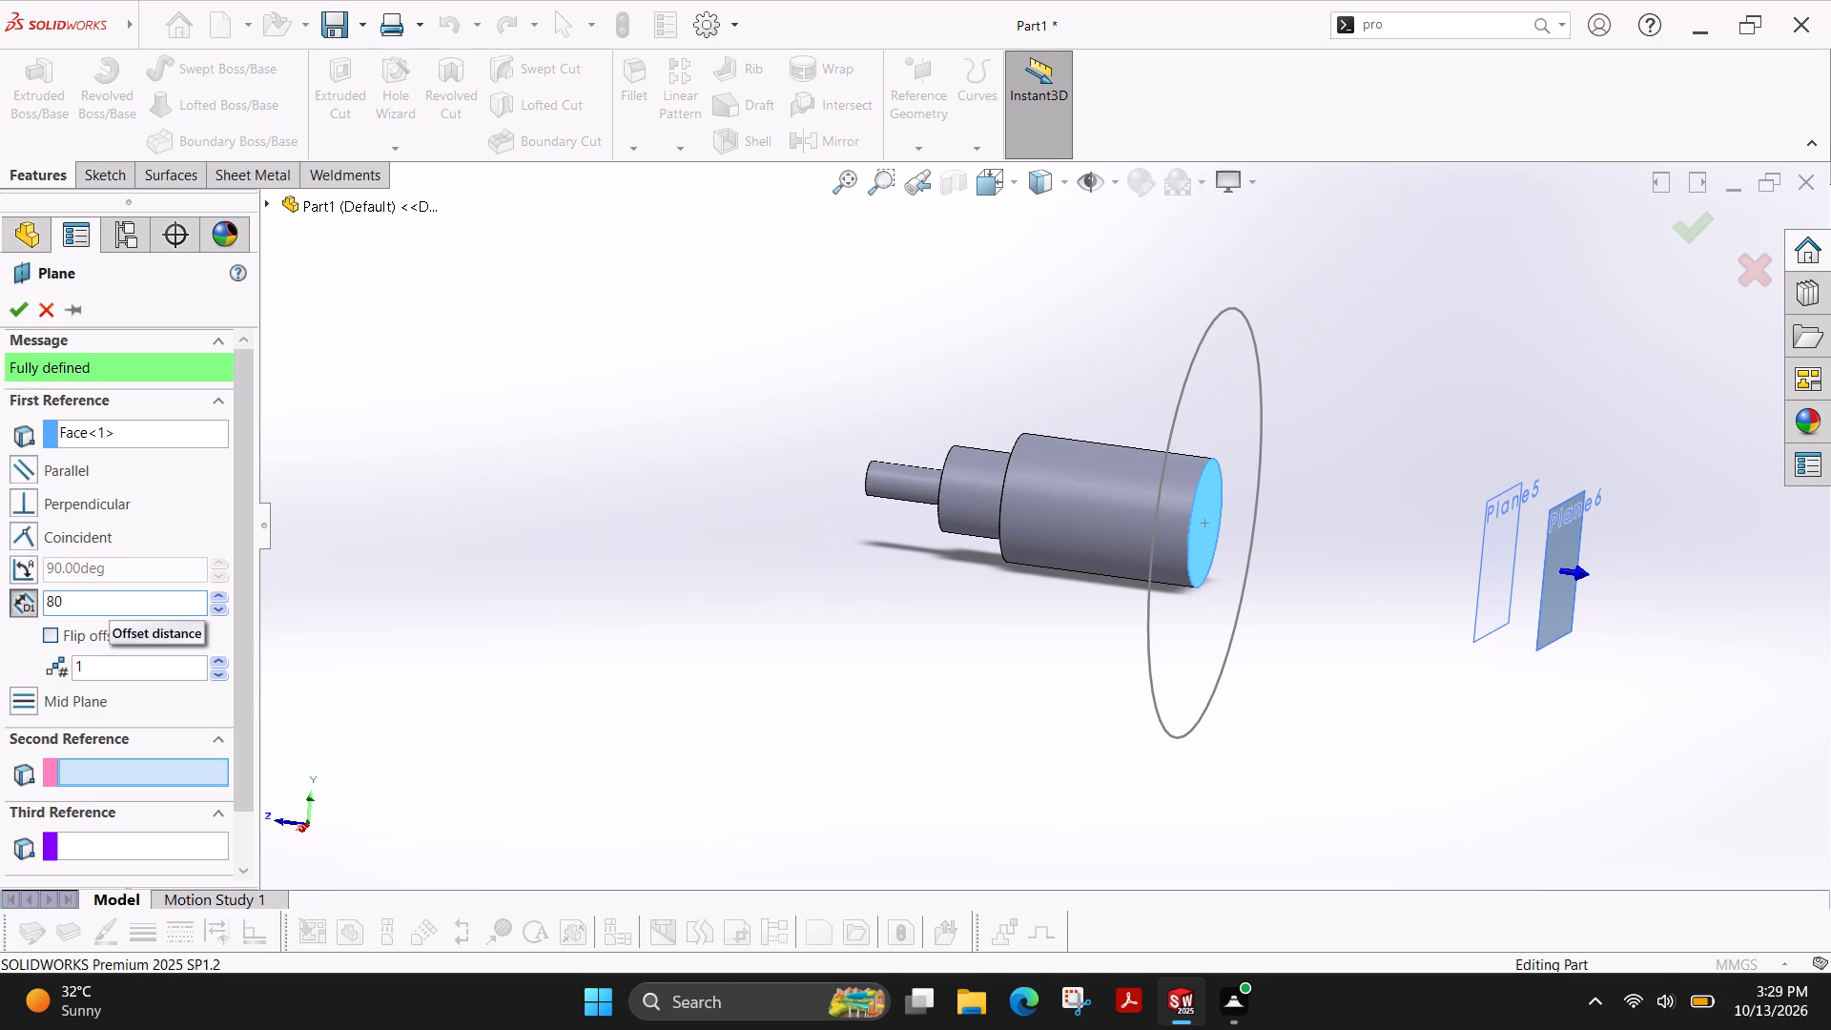
{"action": "key", "text": "BackSpace"}
{"action": "key", "text": "BackSpace"}
{"action": "type", "text": "75"}
{"action": "key", "text": "Return"}
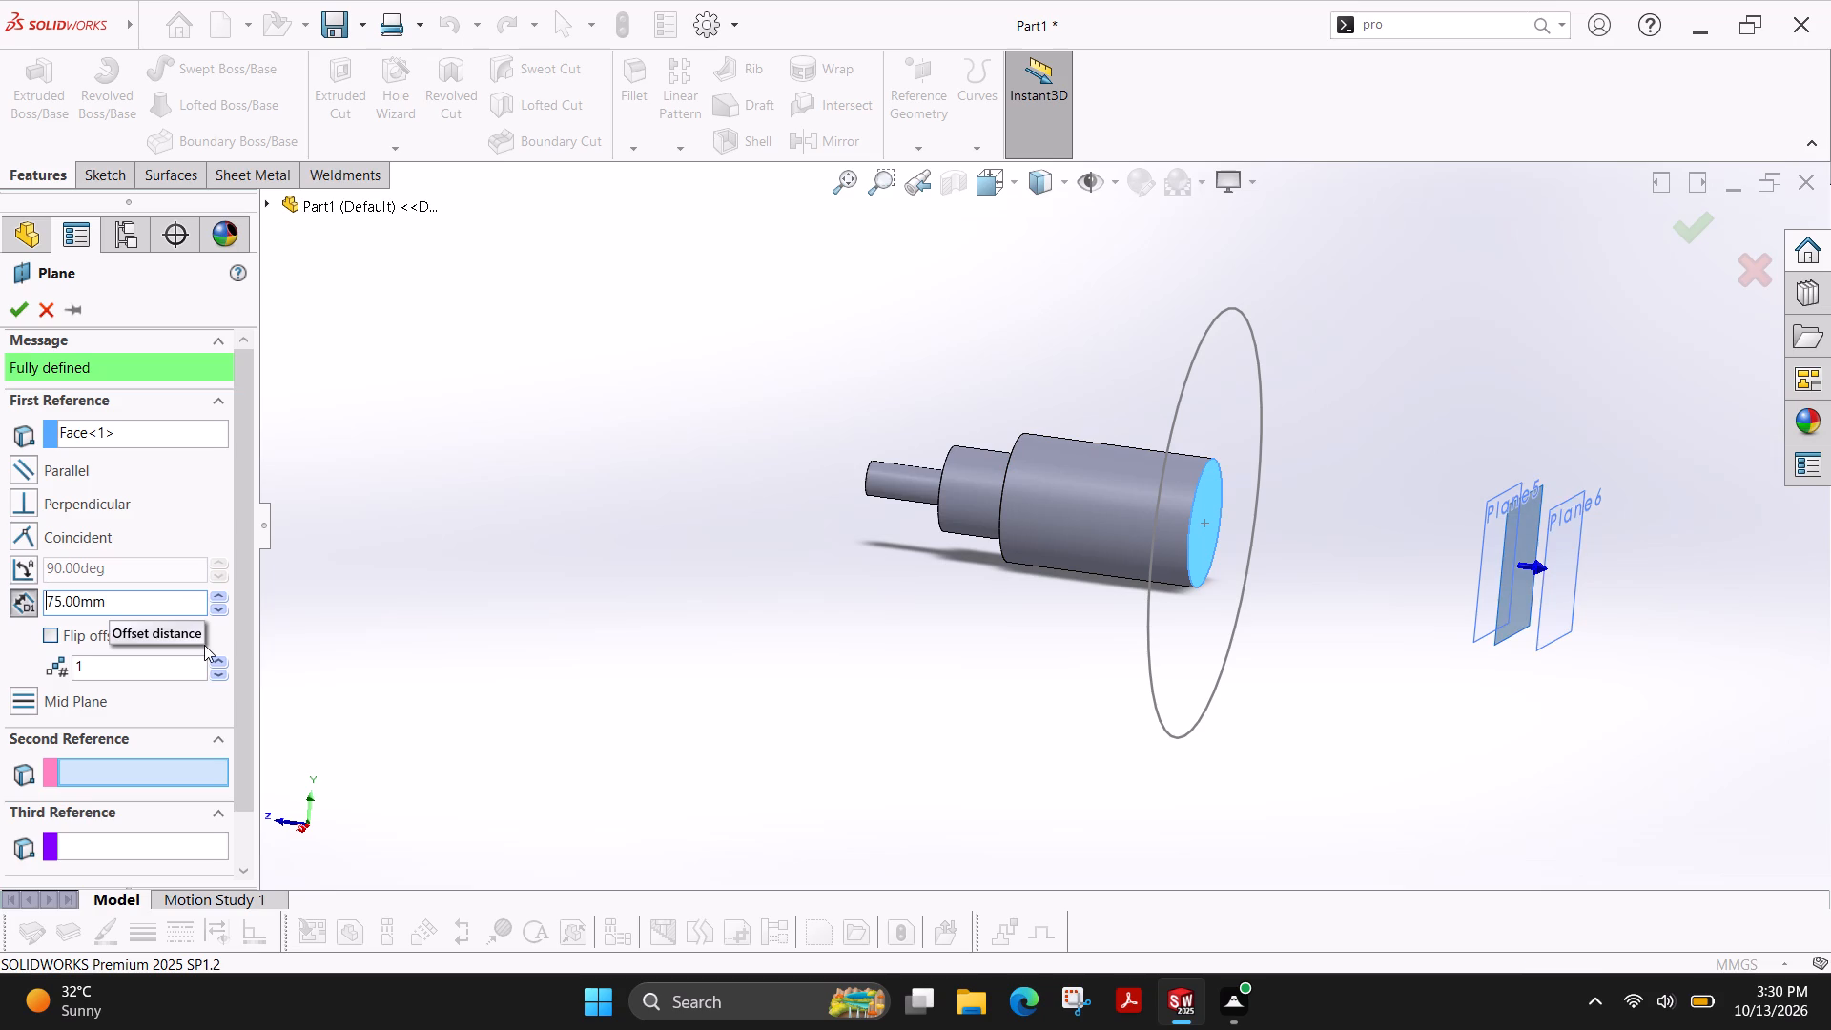
{"action": "left_click", "coordinate": [14, 313]}
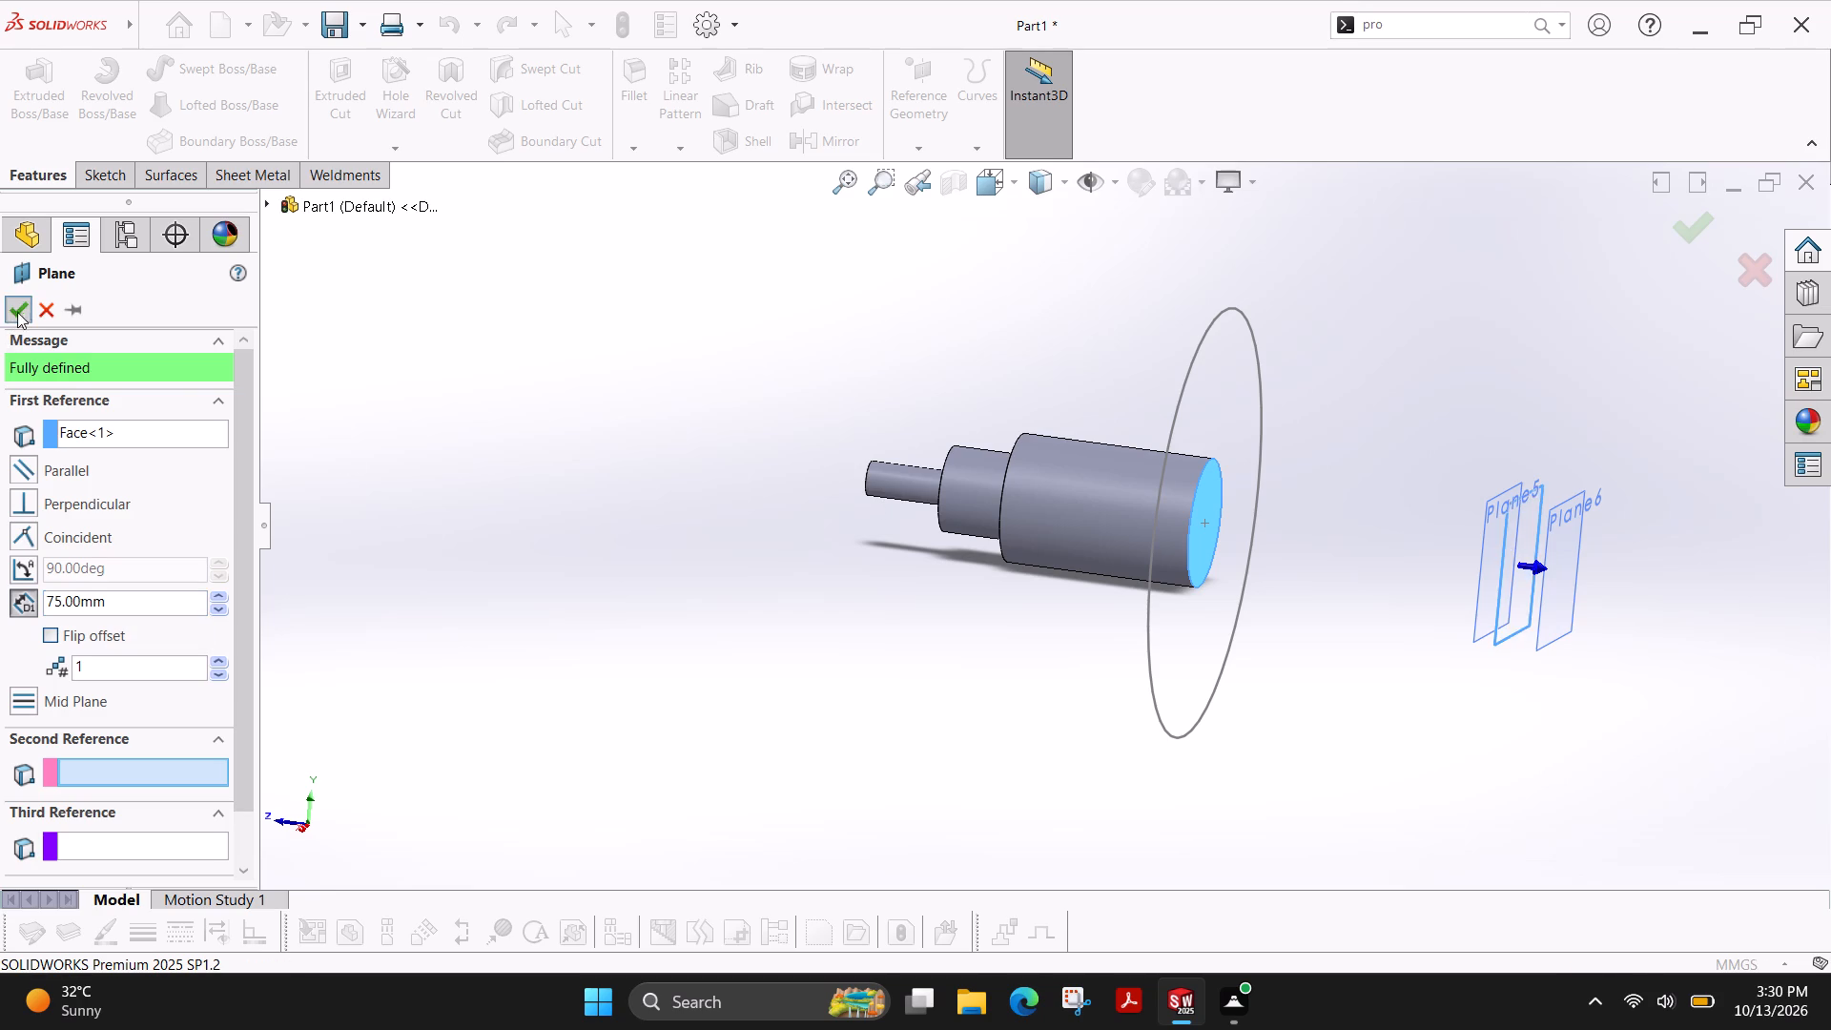
Sketch a circle about 20 mm in diameter, centred on the origin, on the reference plane offset 85 mm from the large end face.
{"action": "scroll", "coordinate": [1535, 551], "scroll_direction": "down", "scroll_amount": 3}
{"action": "scroll", "coordinate": [1535, 551], "scroll_direction": "up", "scroll_amount": 2}
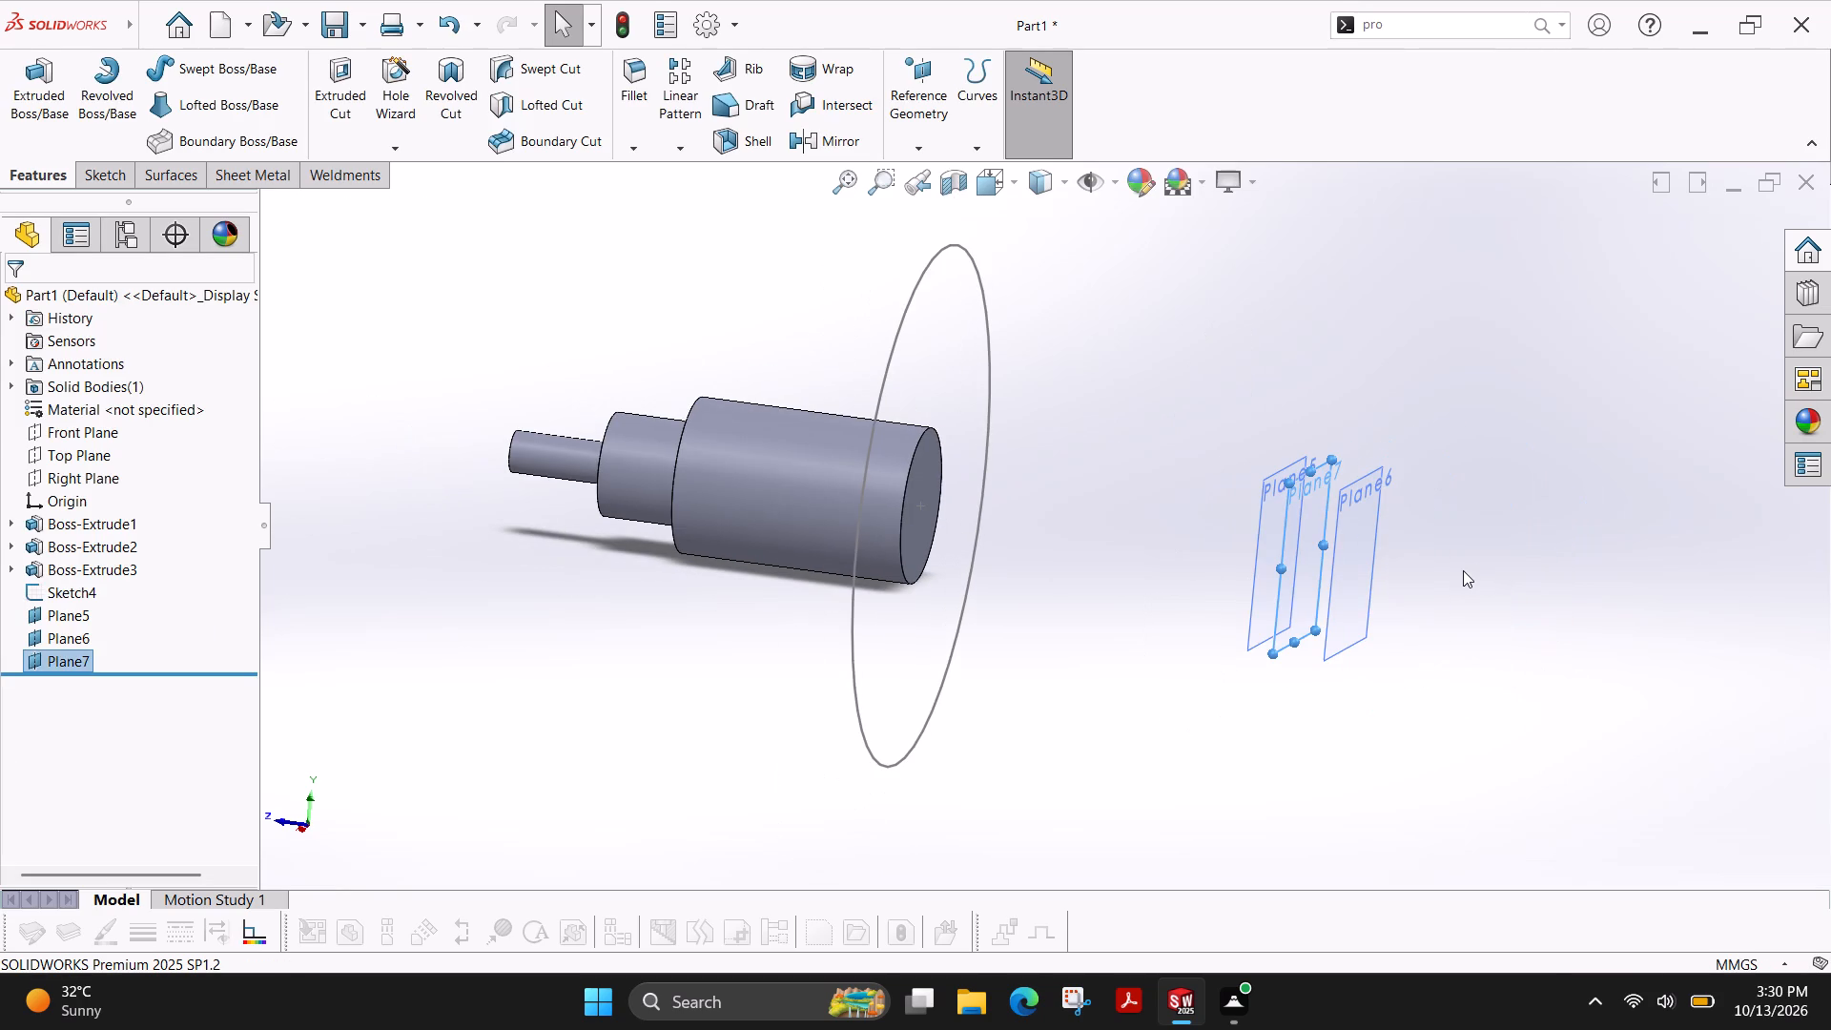
{"action": "left_click", "coordinate": [1349, 582]}
{"action": "key", "text": "Escape"}
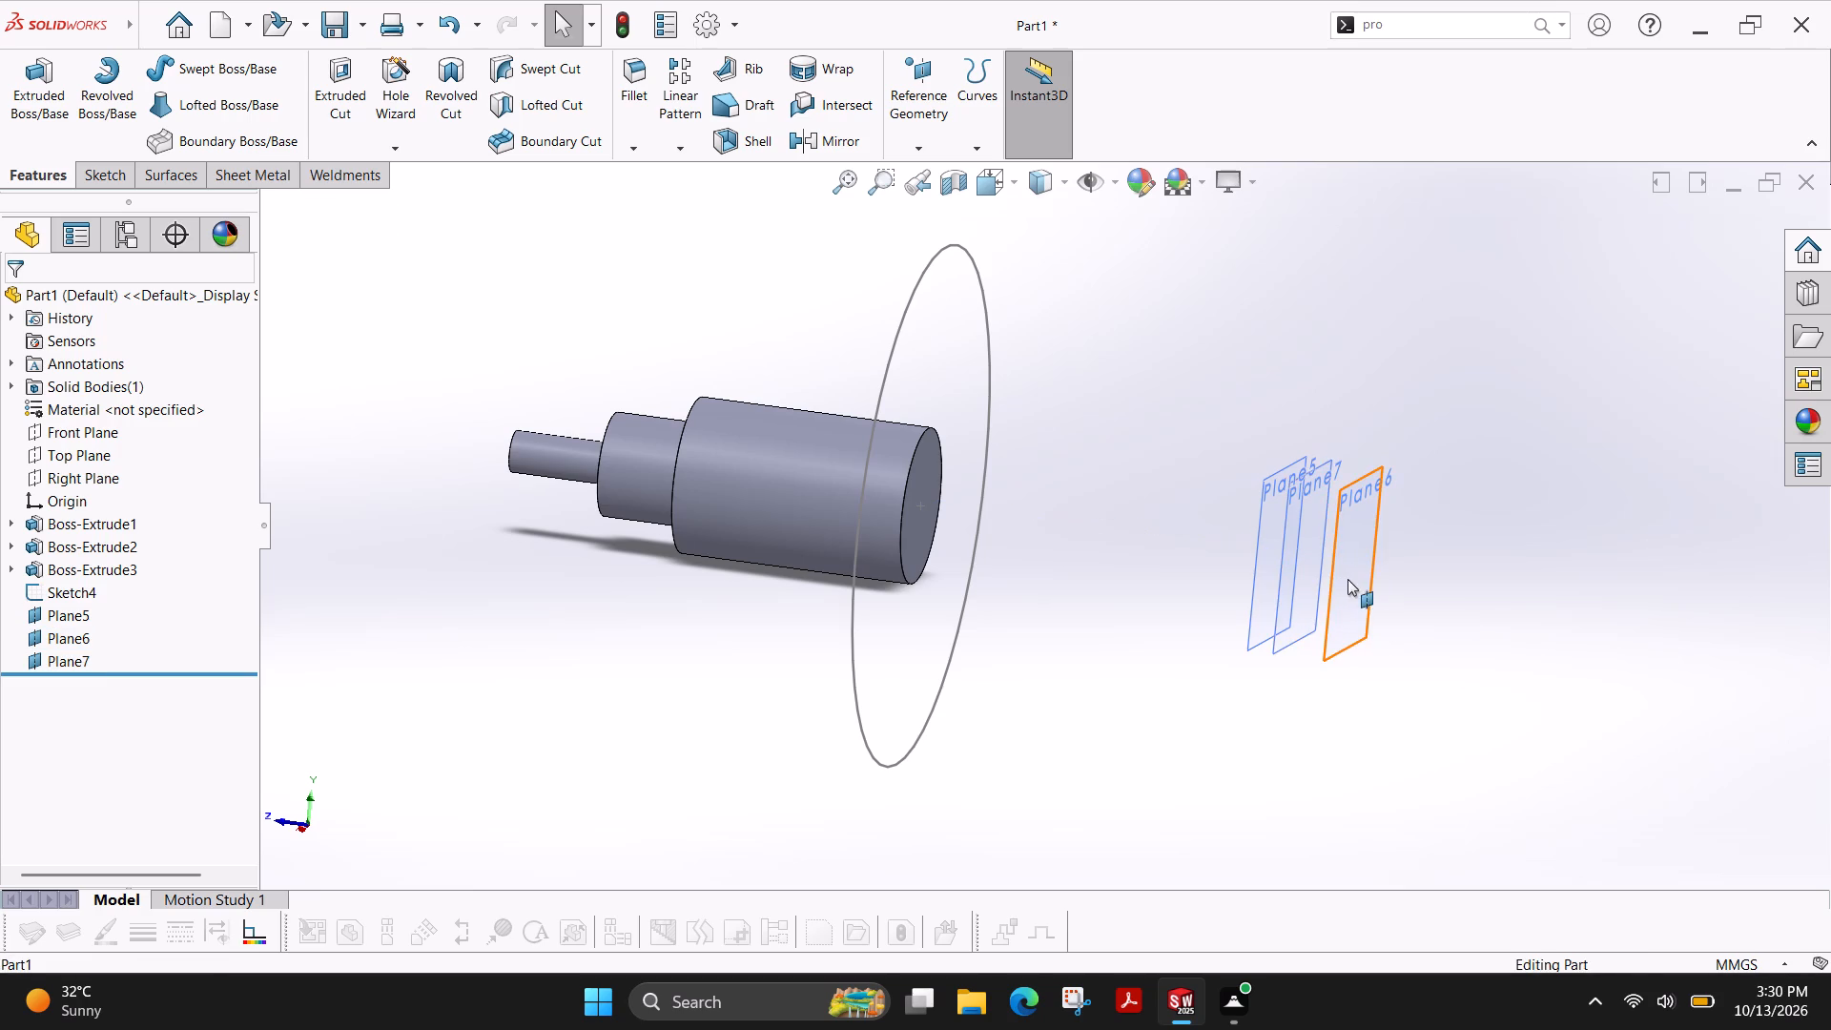
{"action": "left_click", "coordinate": [110, 175]}
{"action": "left_click", "coordinate": [42, 89]}
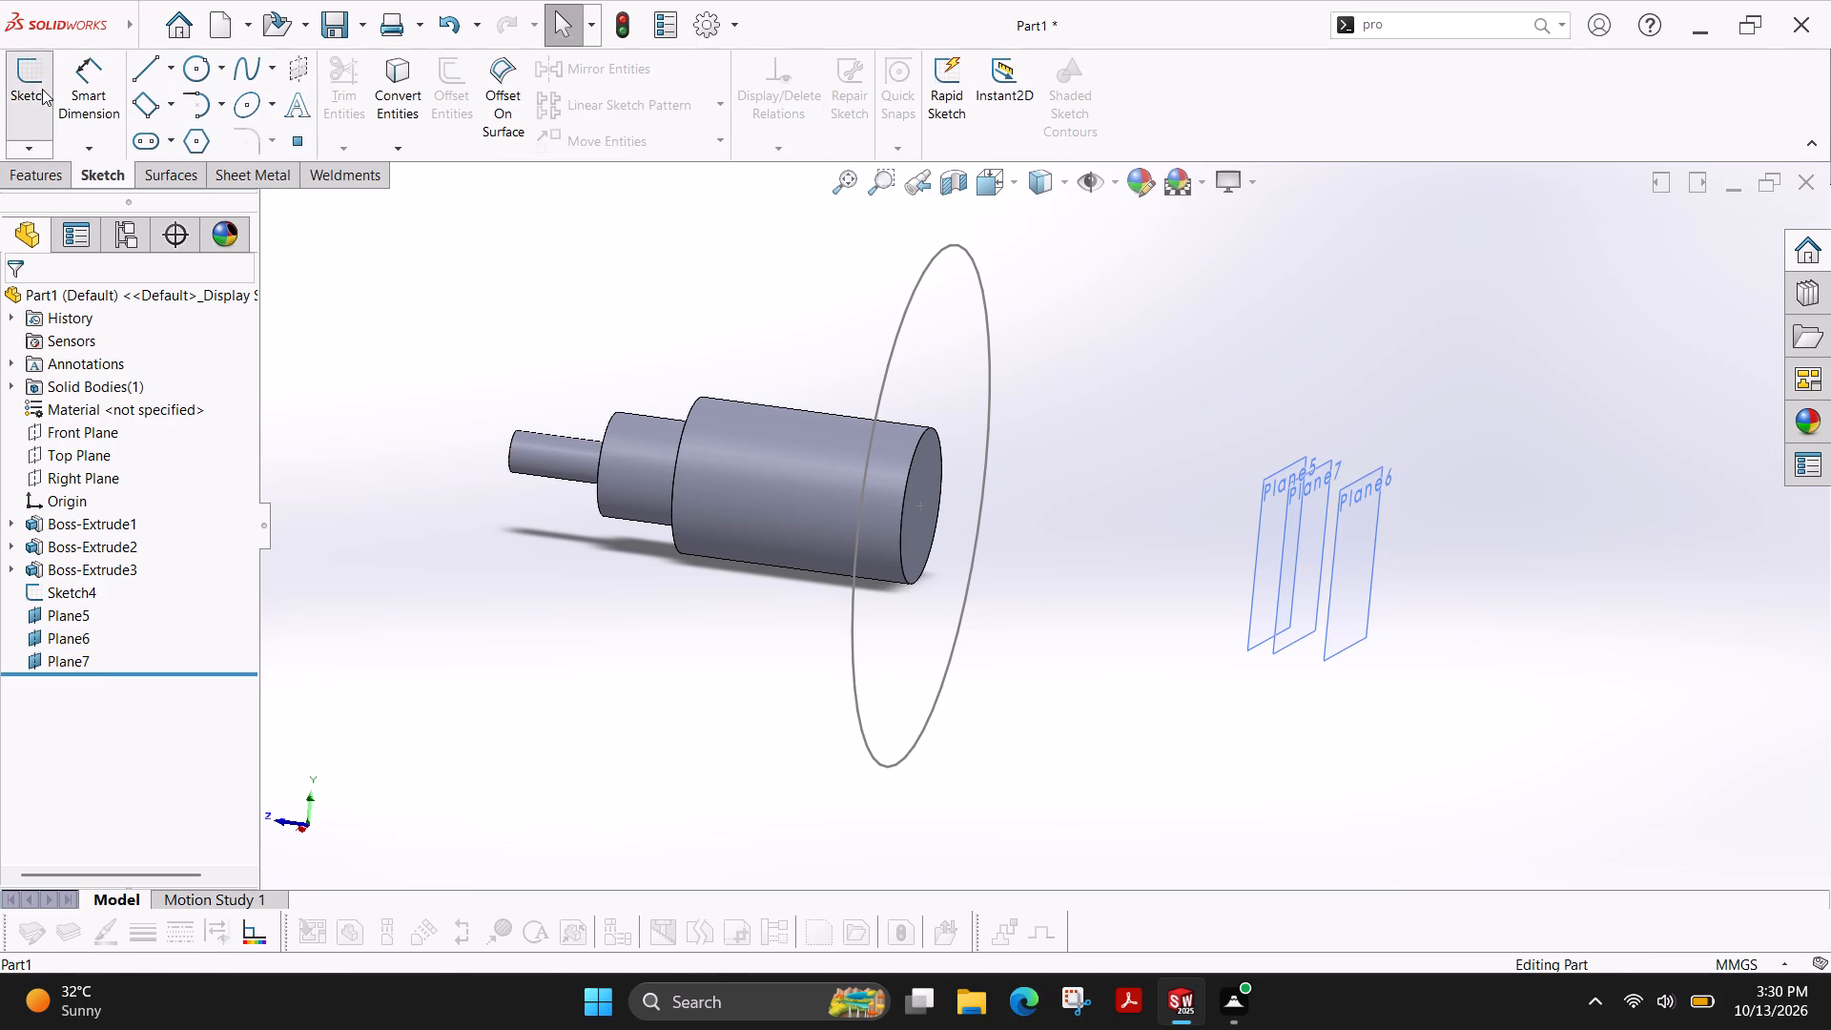
{"action": "left_click", "coordinate": [1362, 592]}
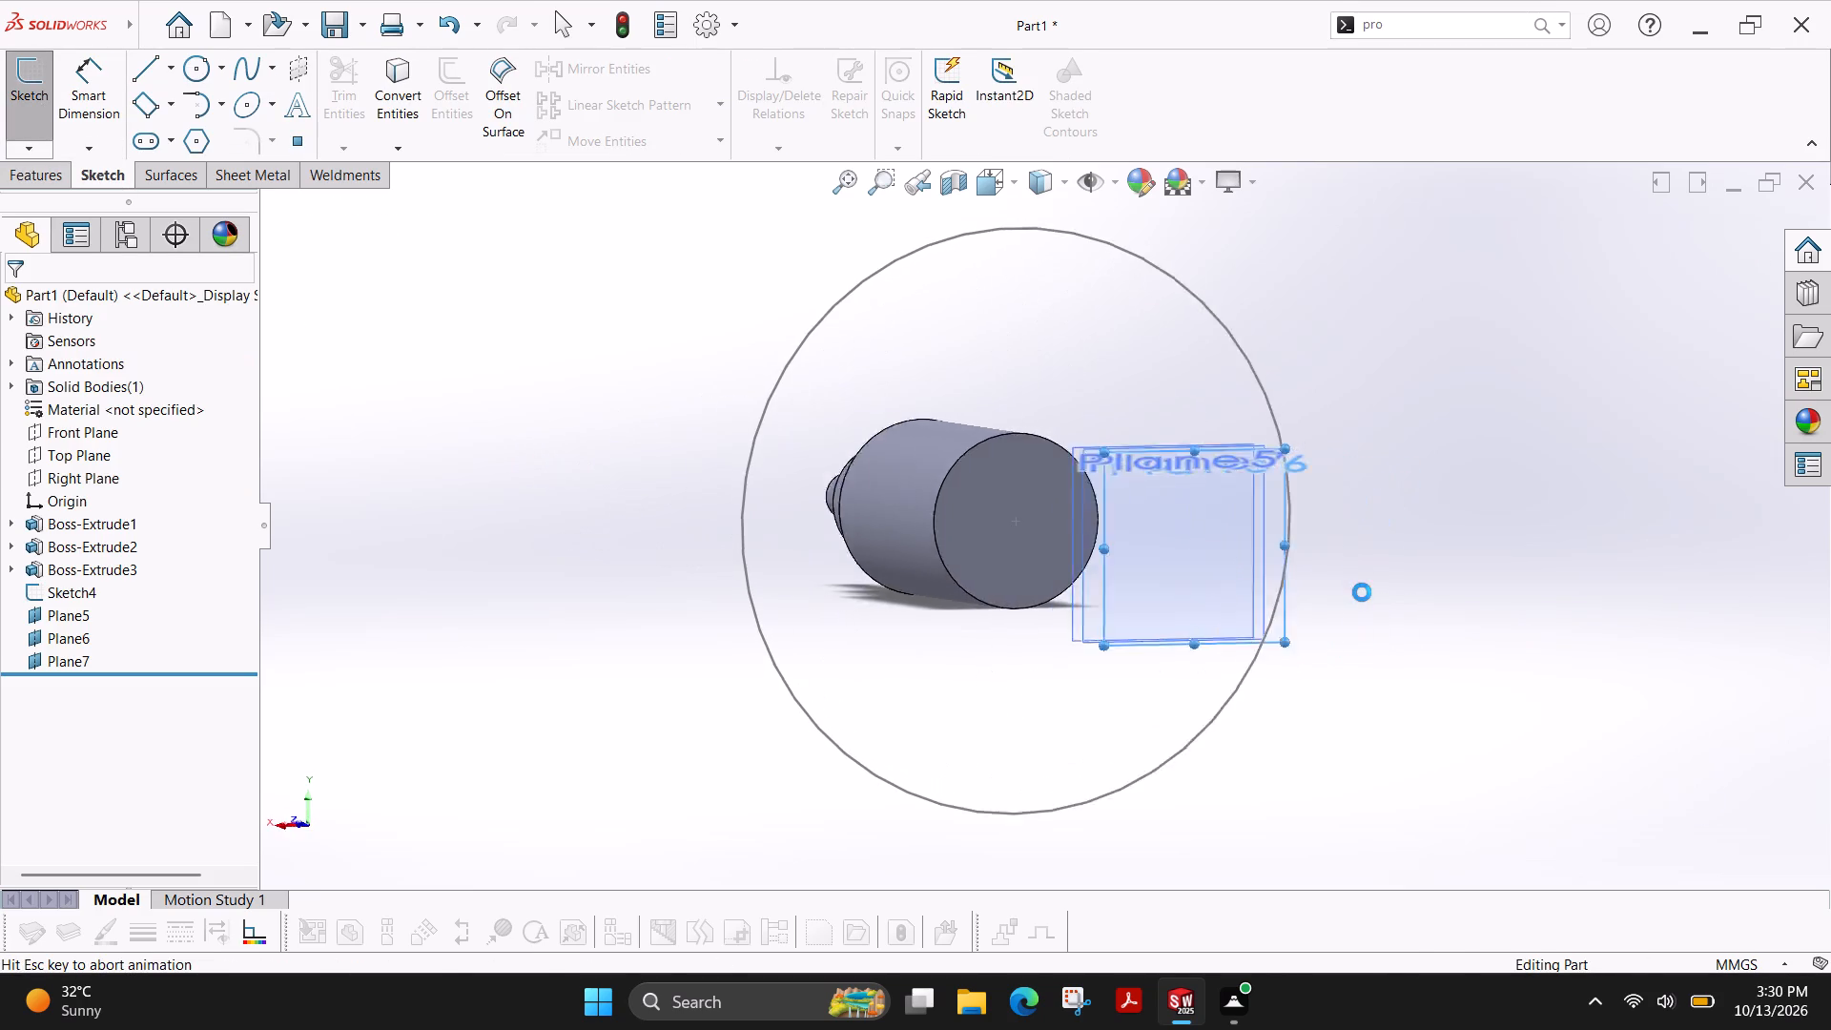
{"action": "left_click", "coordinate": [198, 82]}
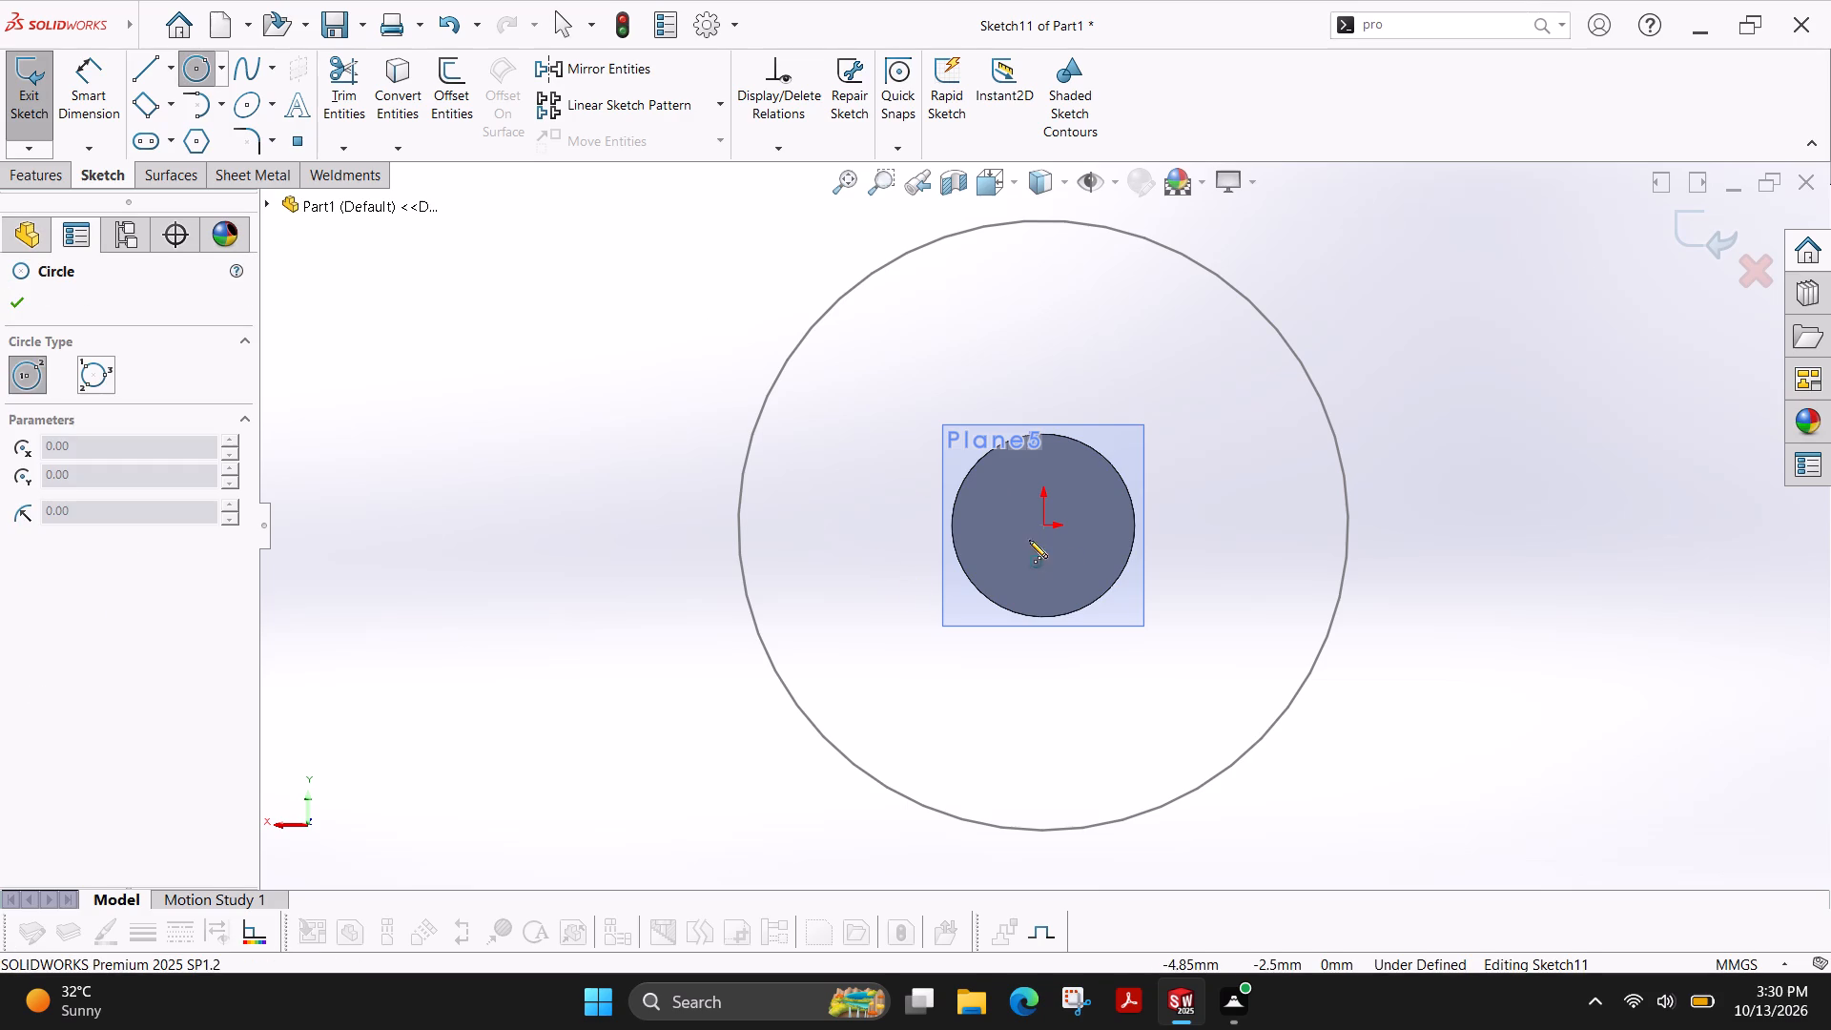
{"action": "left_click", "coordinate": [1044, 524]}
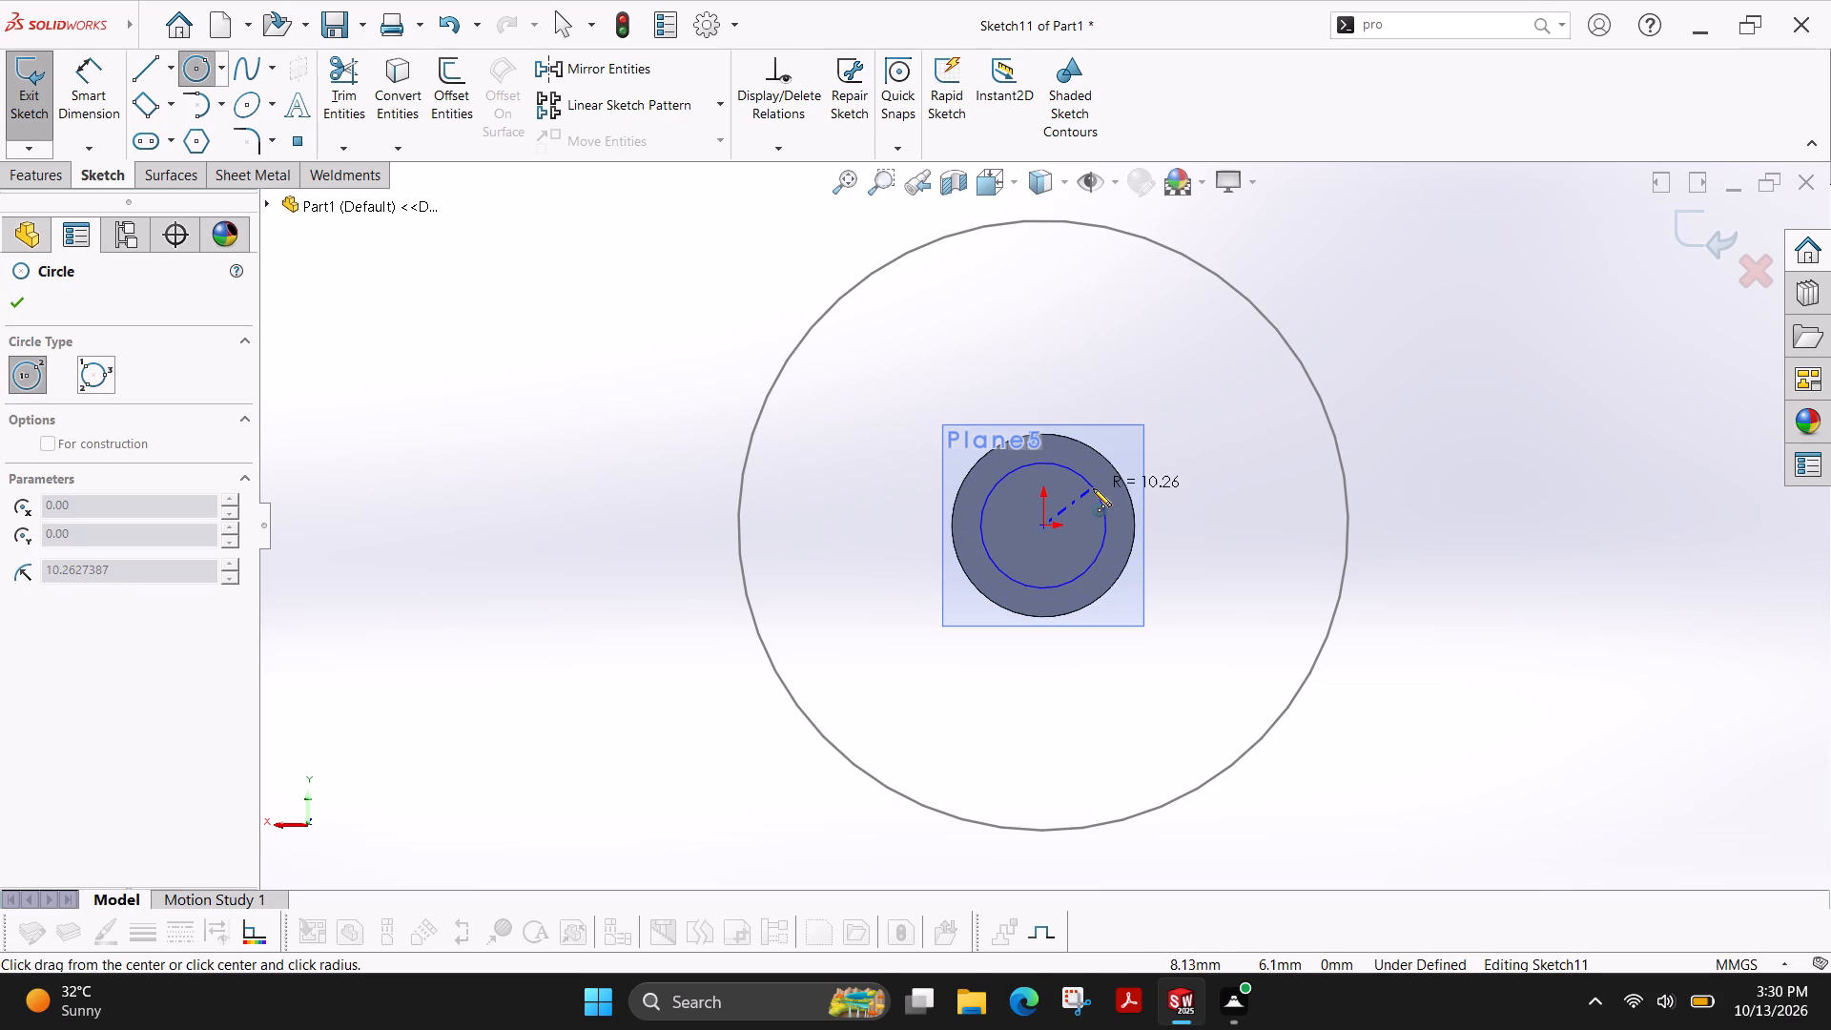
{"action": "left_click", "coordinate": [1093, 488]}
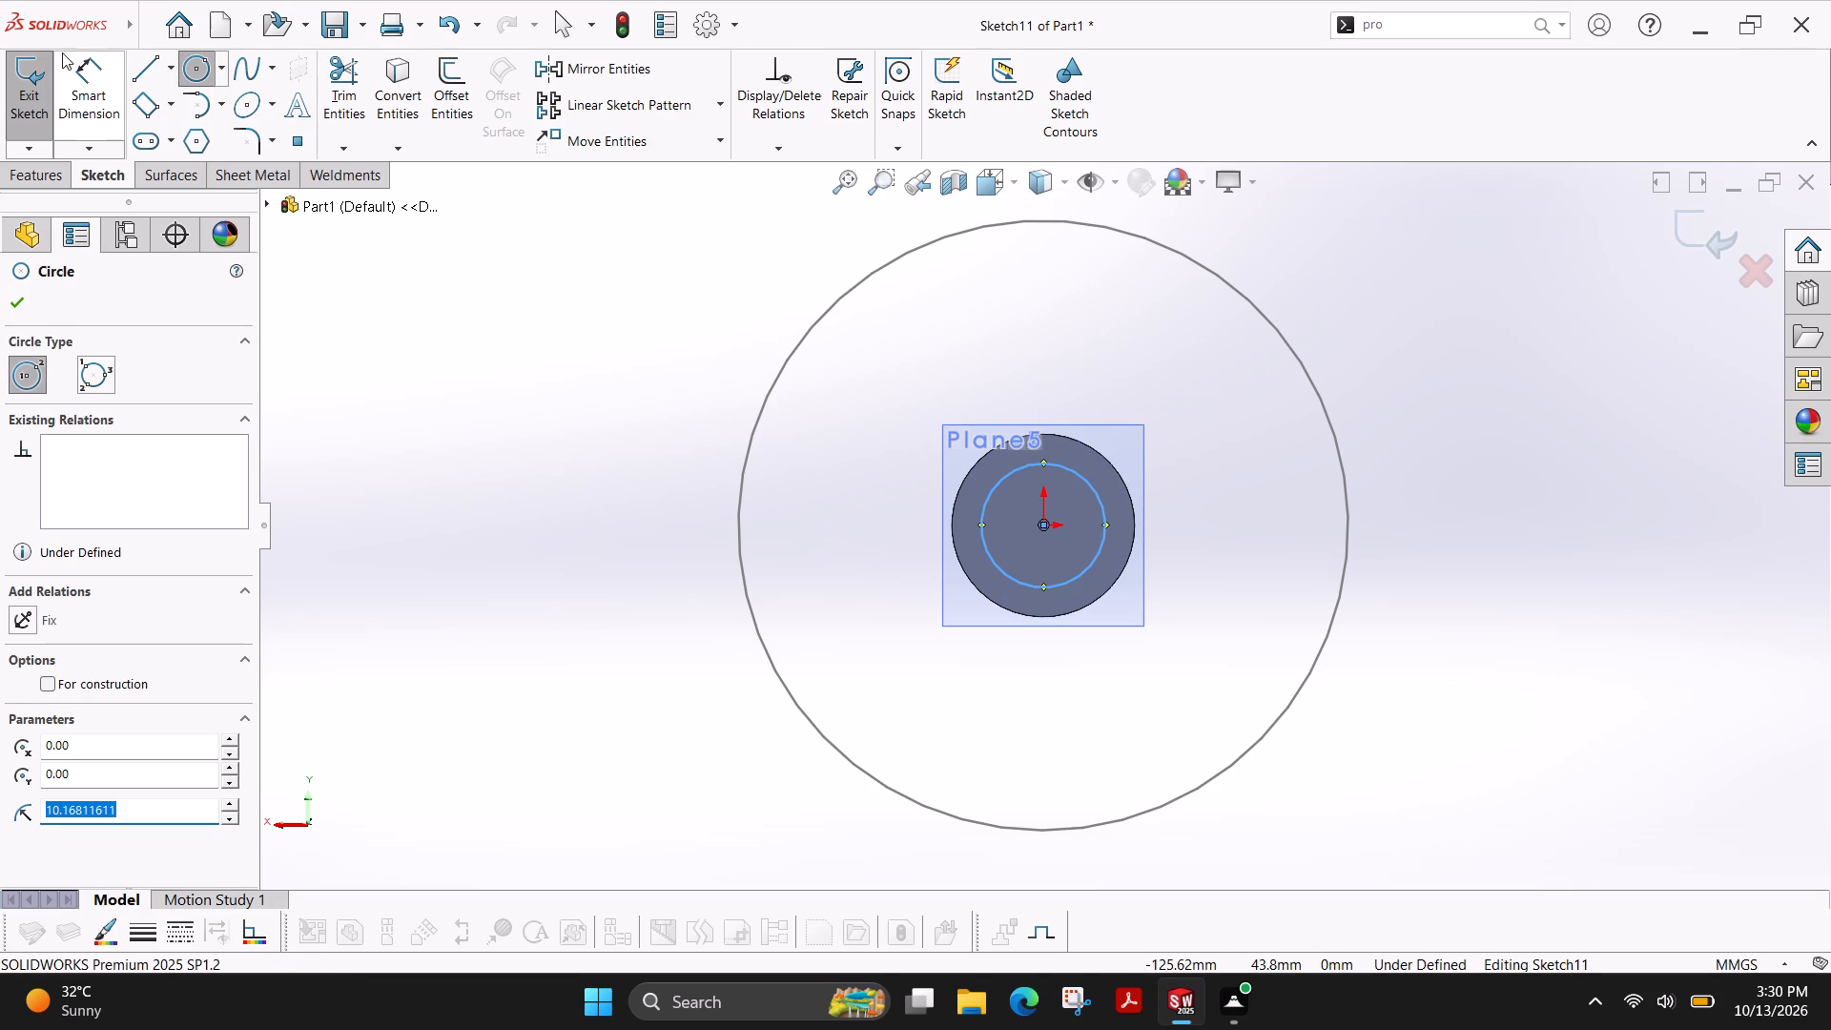
Dimension the new circle's diameter as 36 mm and finish the sketch.
{"action": "left_click", "coordinate": [88, 91]}
{"action": "left_click", "coordinate": [1101, 496]}
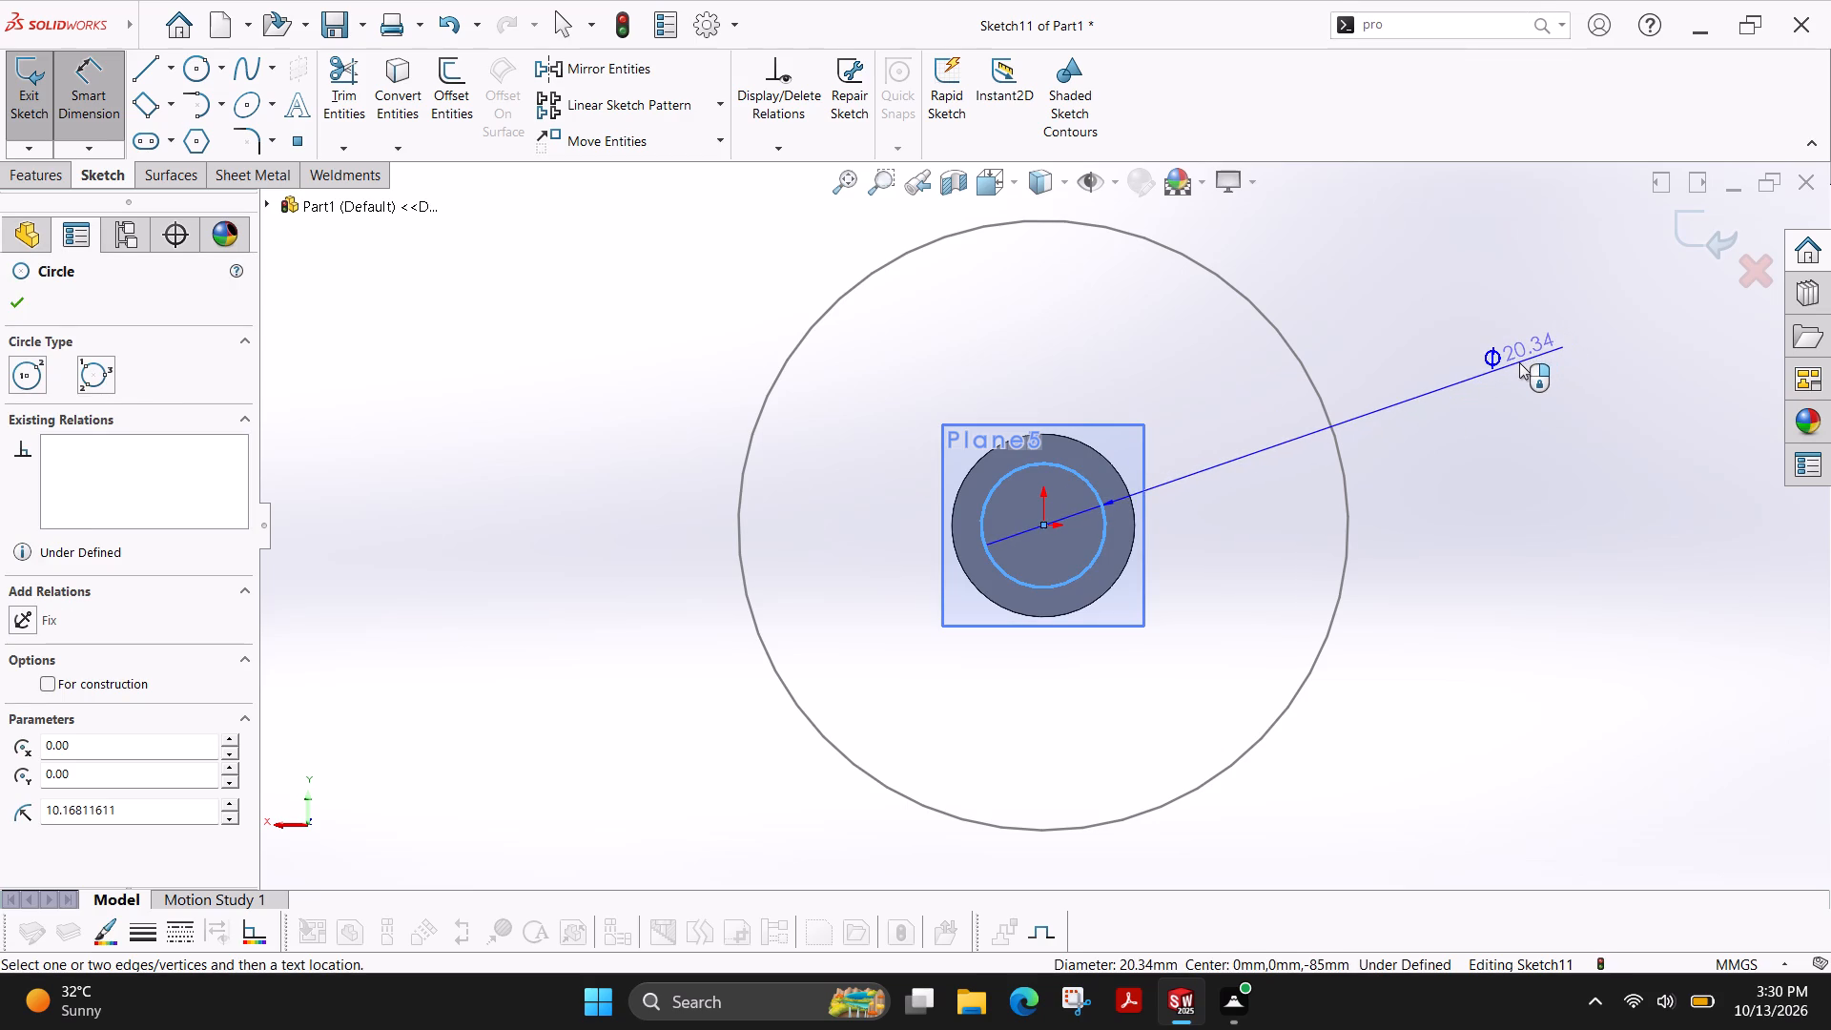
{"action": "left_click", "coordinate": [1519, 362]}
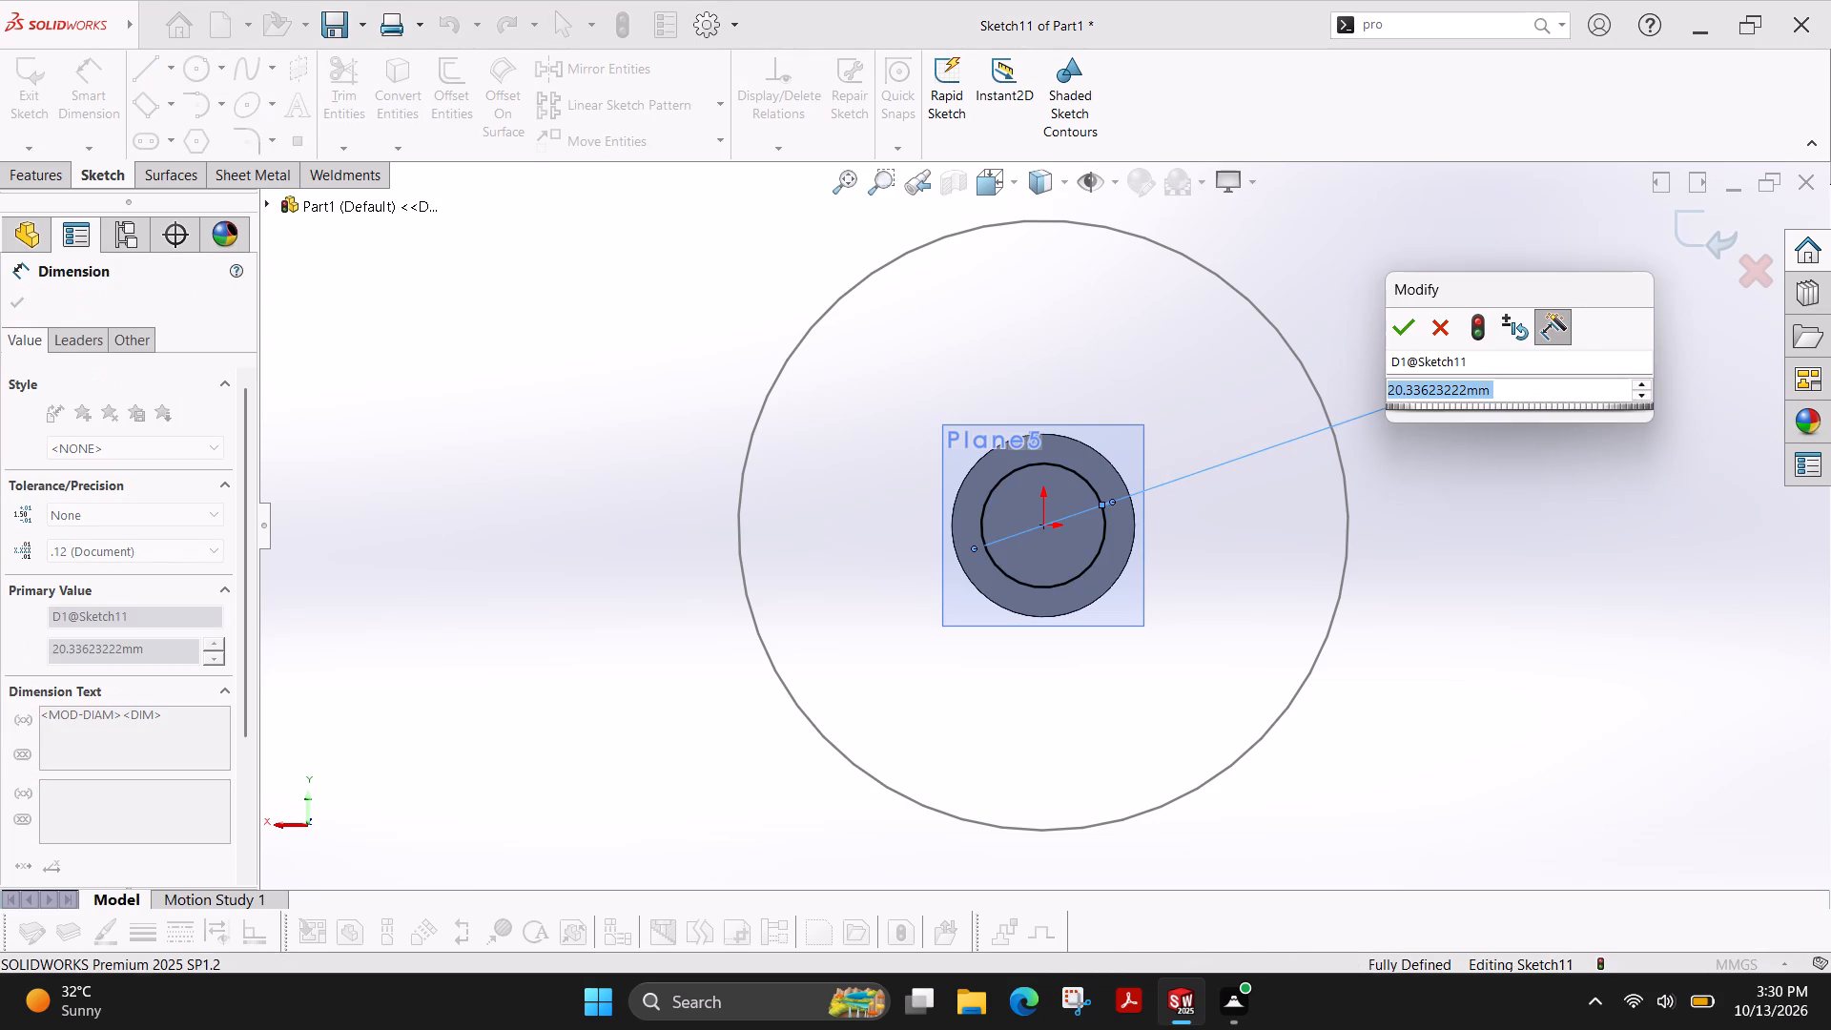
{"action": "type", "text": "36"}
{"action": "key", "text": "Return"}
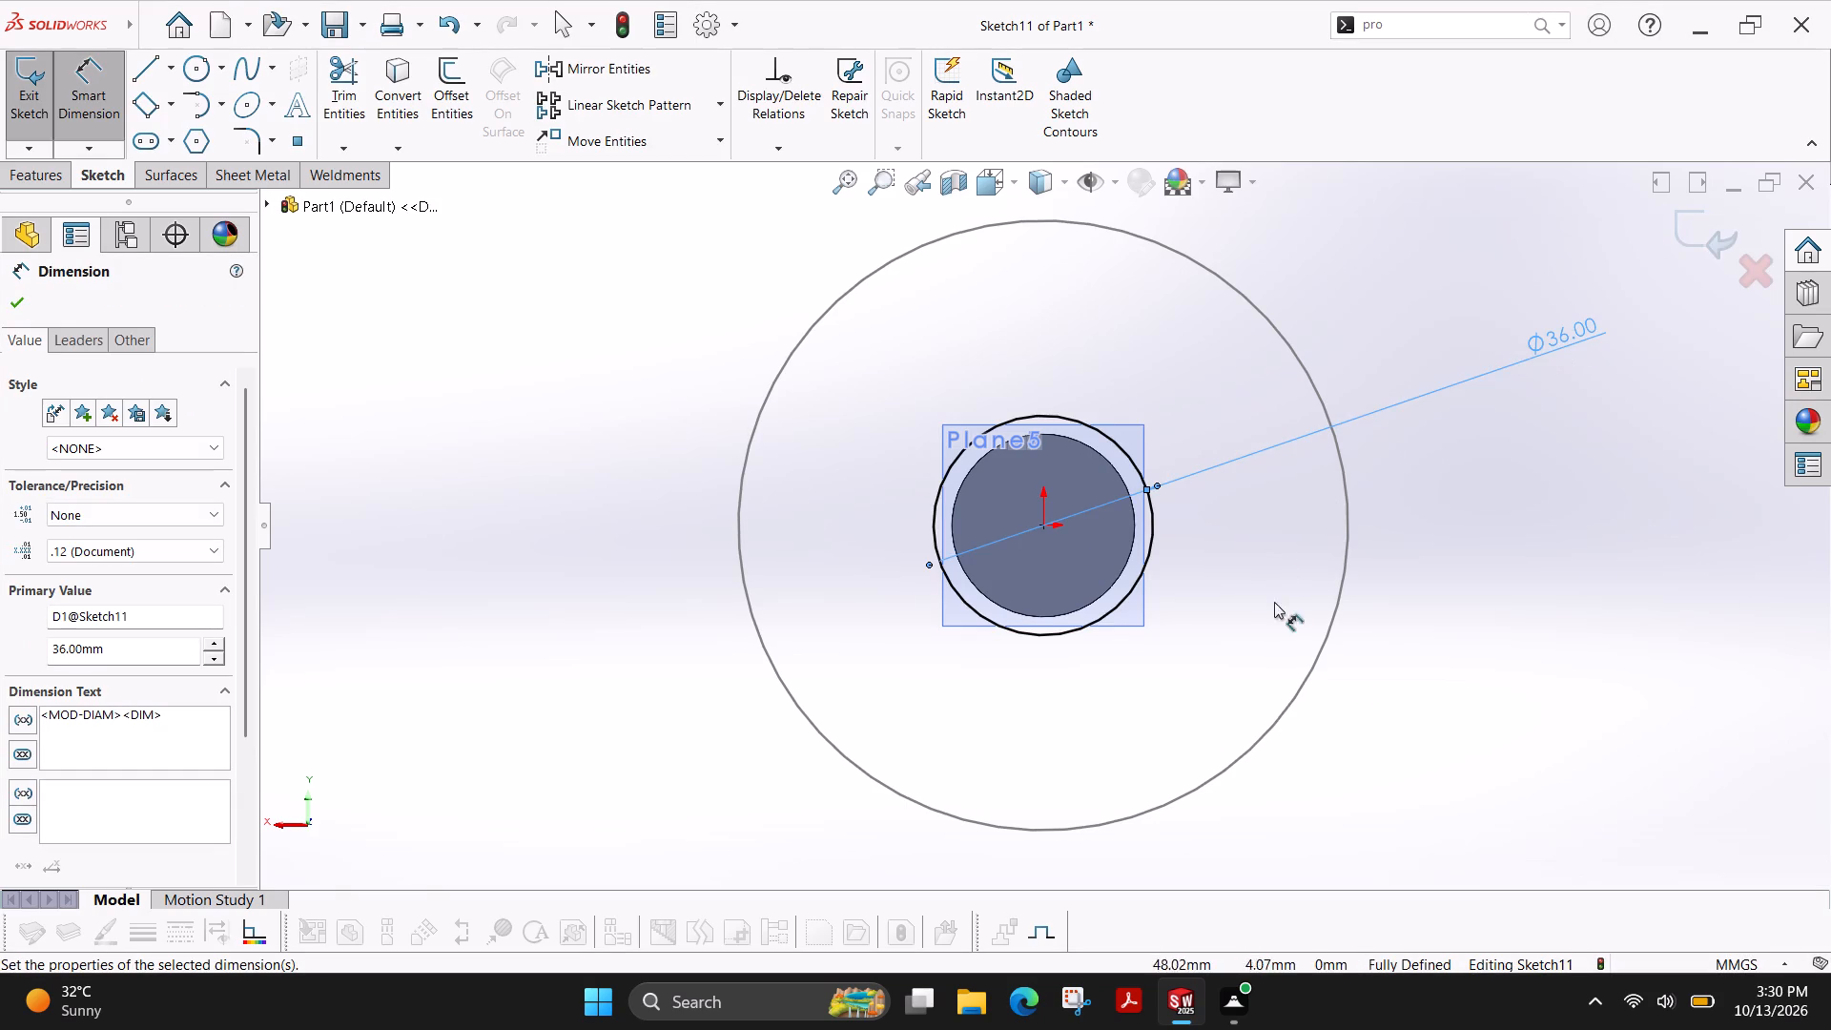
{"action": "left_click", "coordinate": [19, 304]}
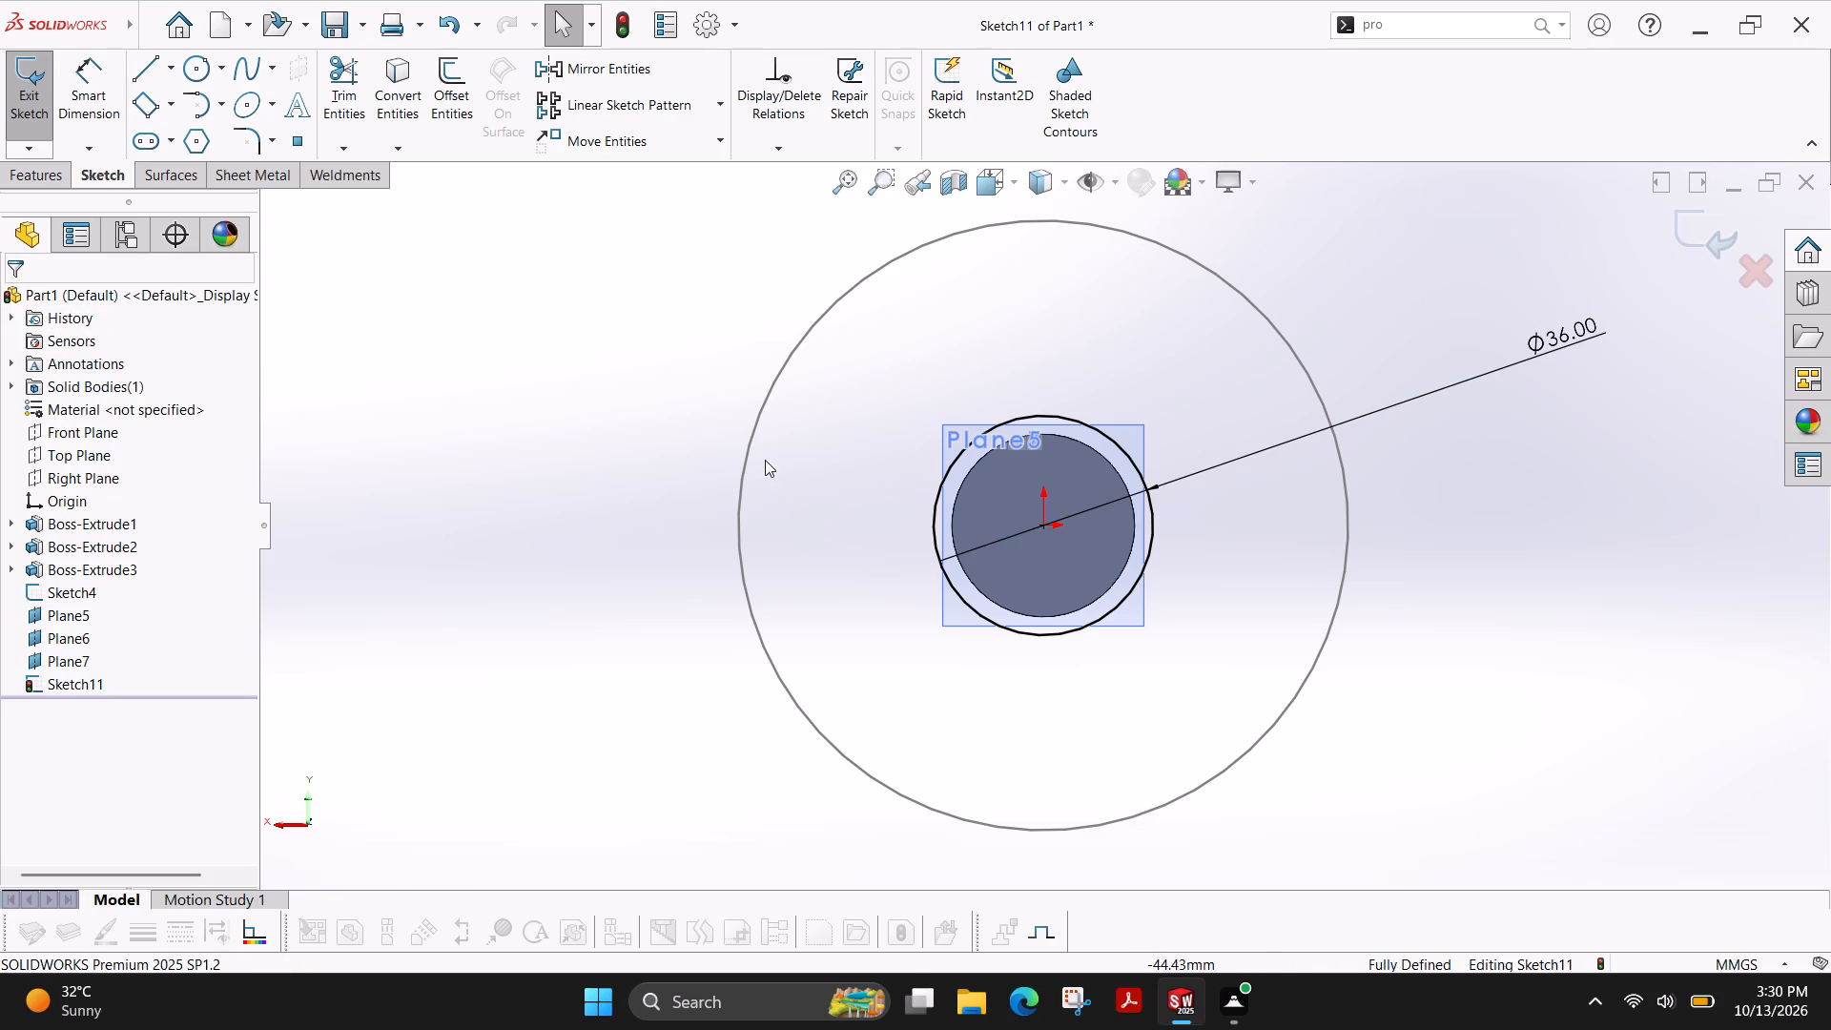
{"action": "middle_click_drag", "start_coordinate": [613, 404], "coordinate": [739, 447], "text": "ctrl+shift"}
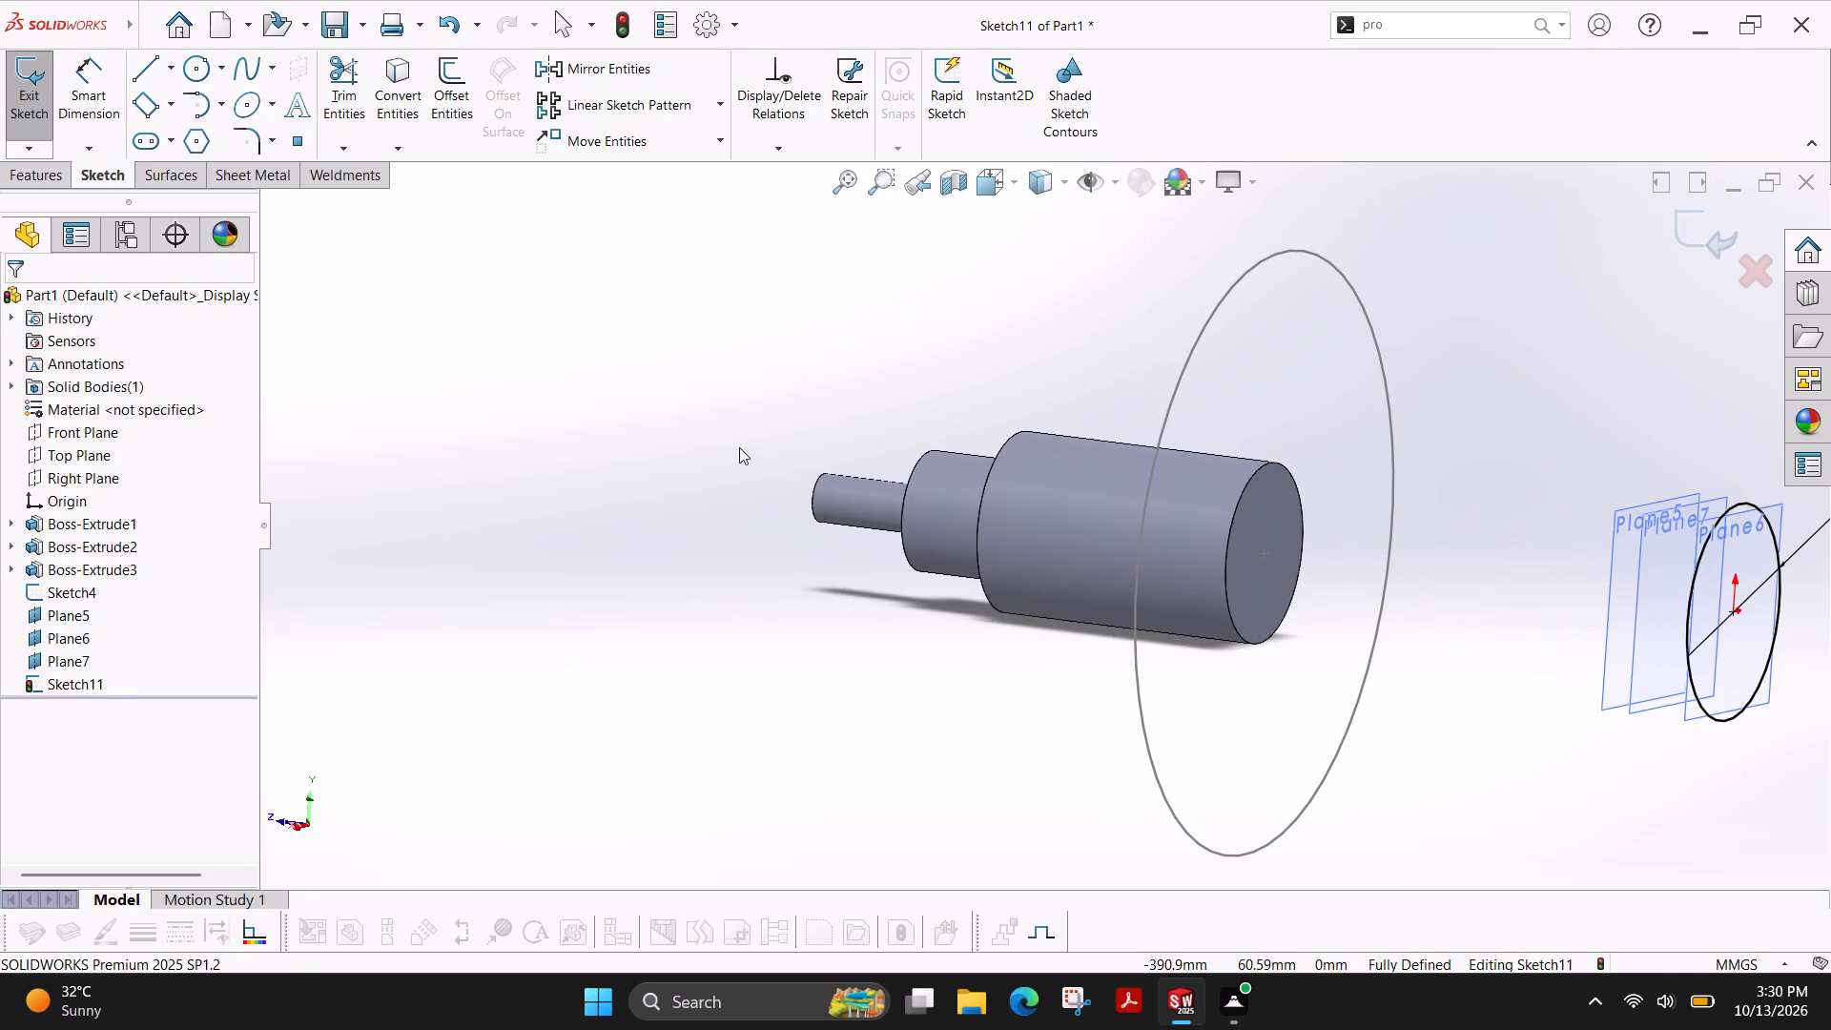
{"action": "scroll", "coordinate": [739, 447], "scroll_direction": "down", "scroll_amount": 1}
{"action": "scroll", "coordinate": [739, 447], "scroll_direction": "up", "scroll_amount": 3}
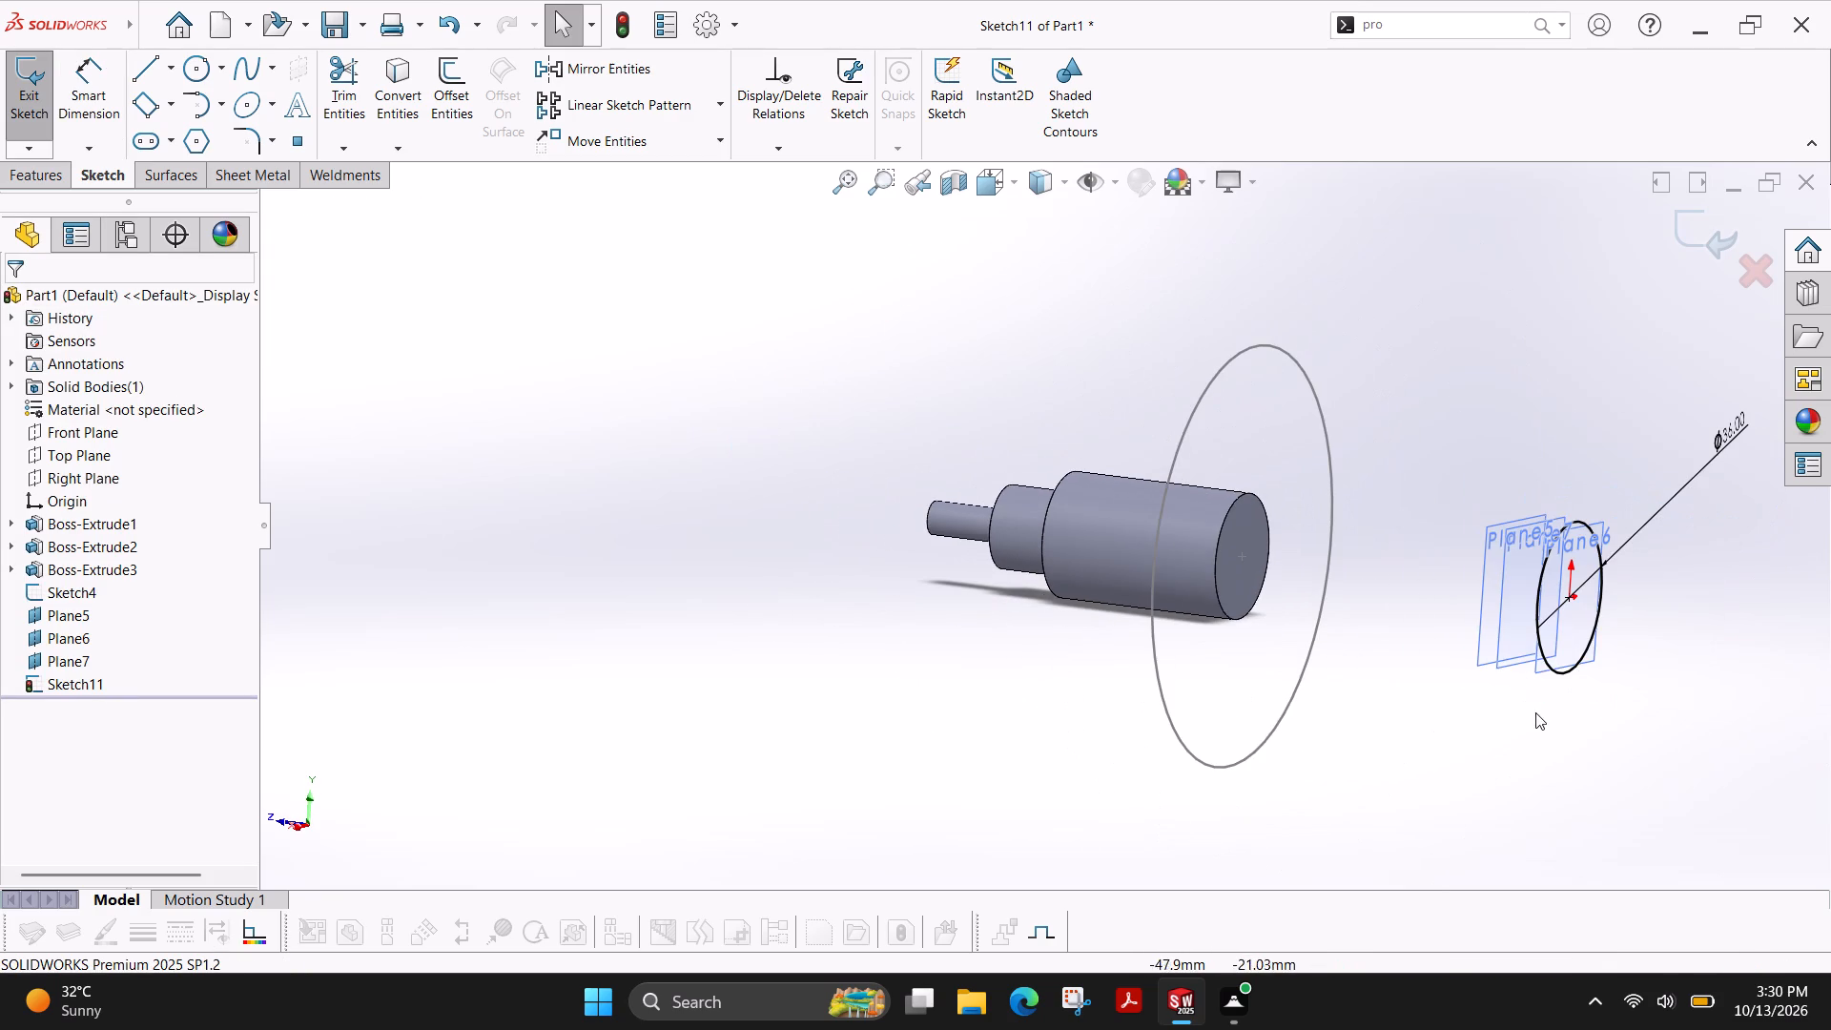
{"action": "left_click", "coordinate": [30, 120]}
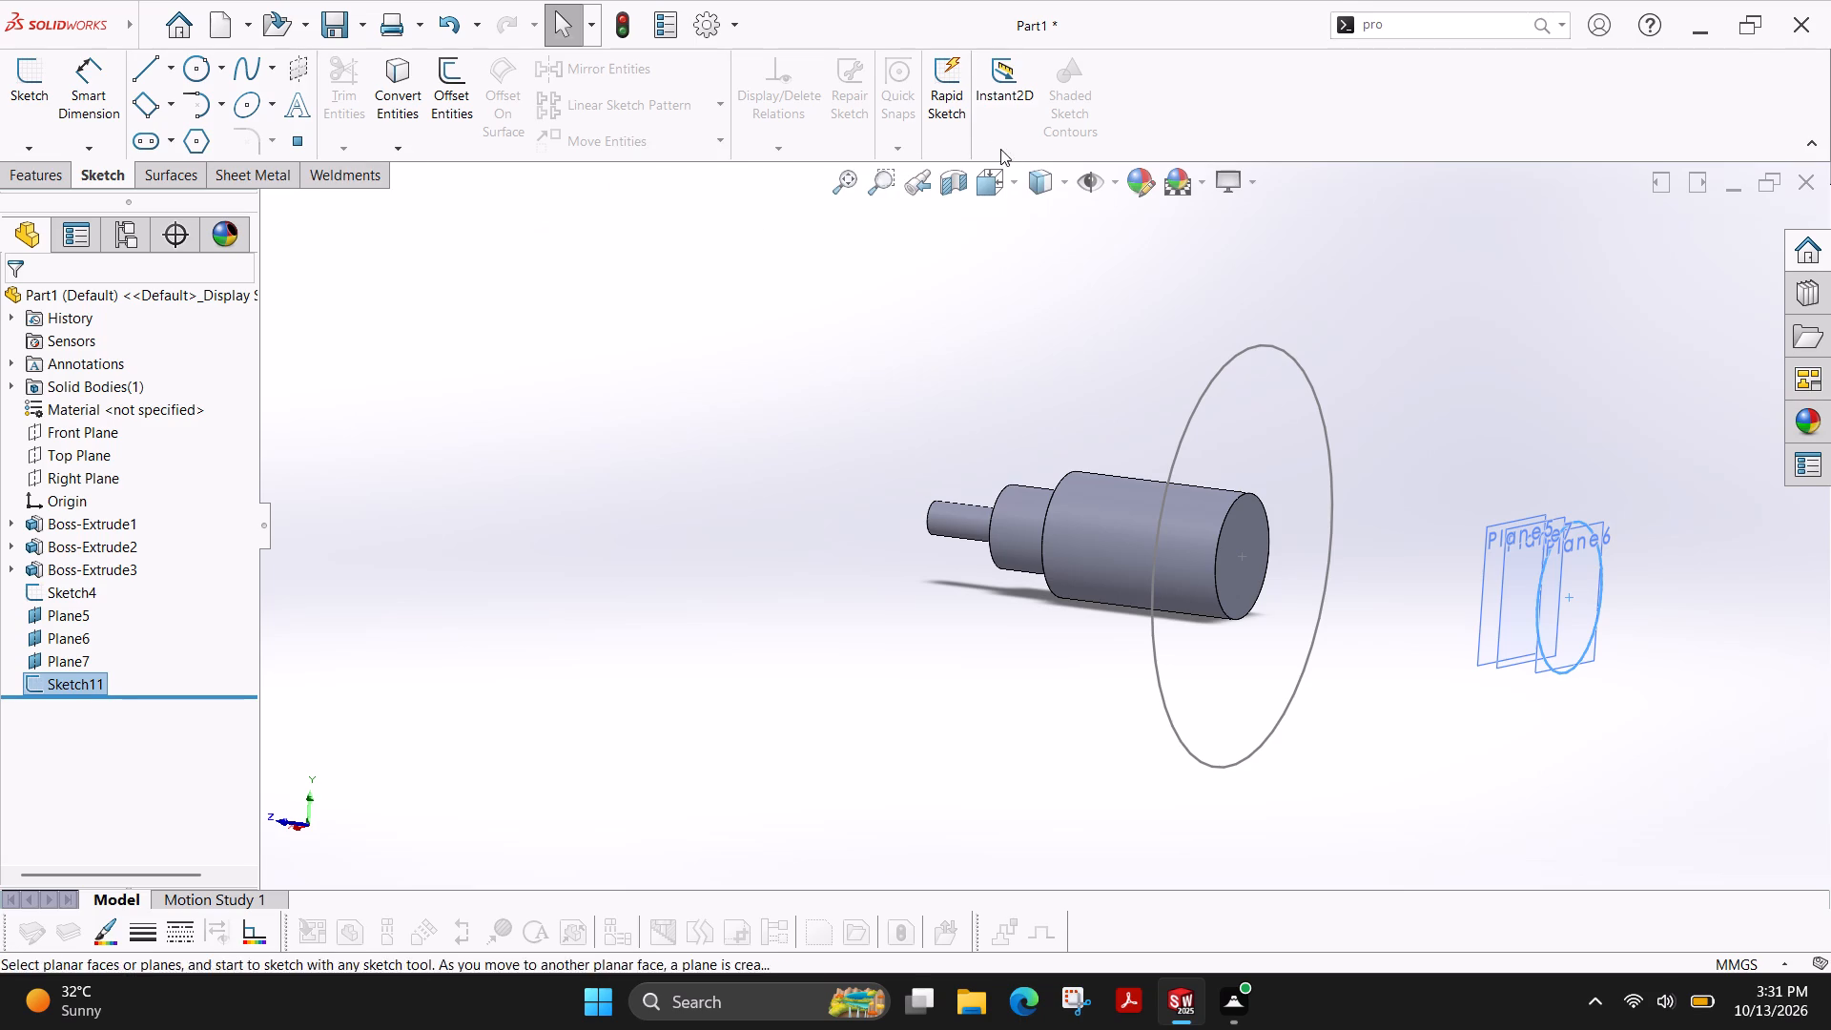
Create a reference plane from the Right Plane with an offset of 0 mm.
{"action": "left_click", "coordinate": [51, 180]}
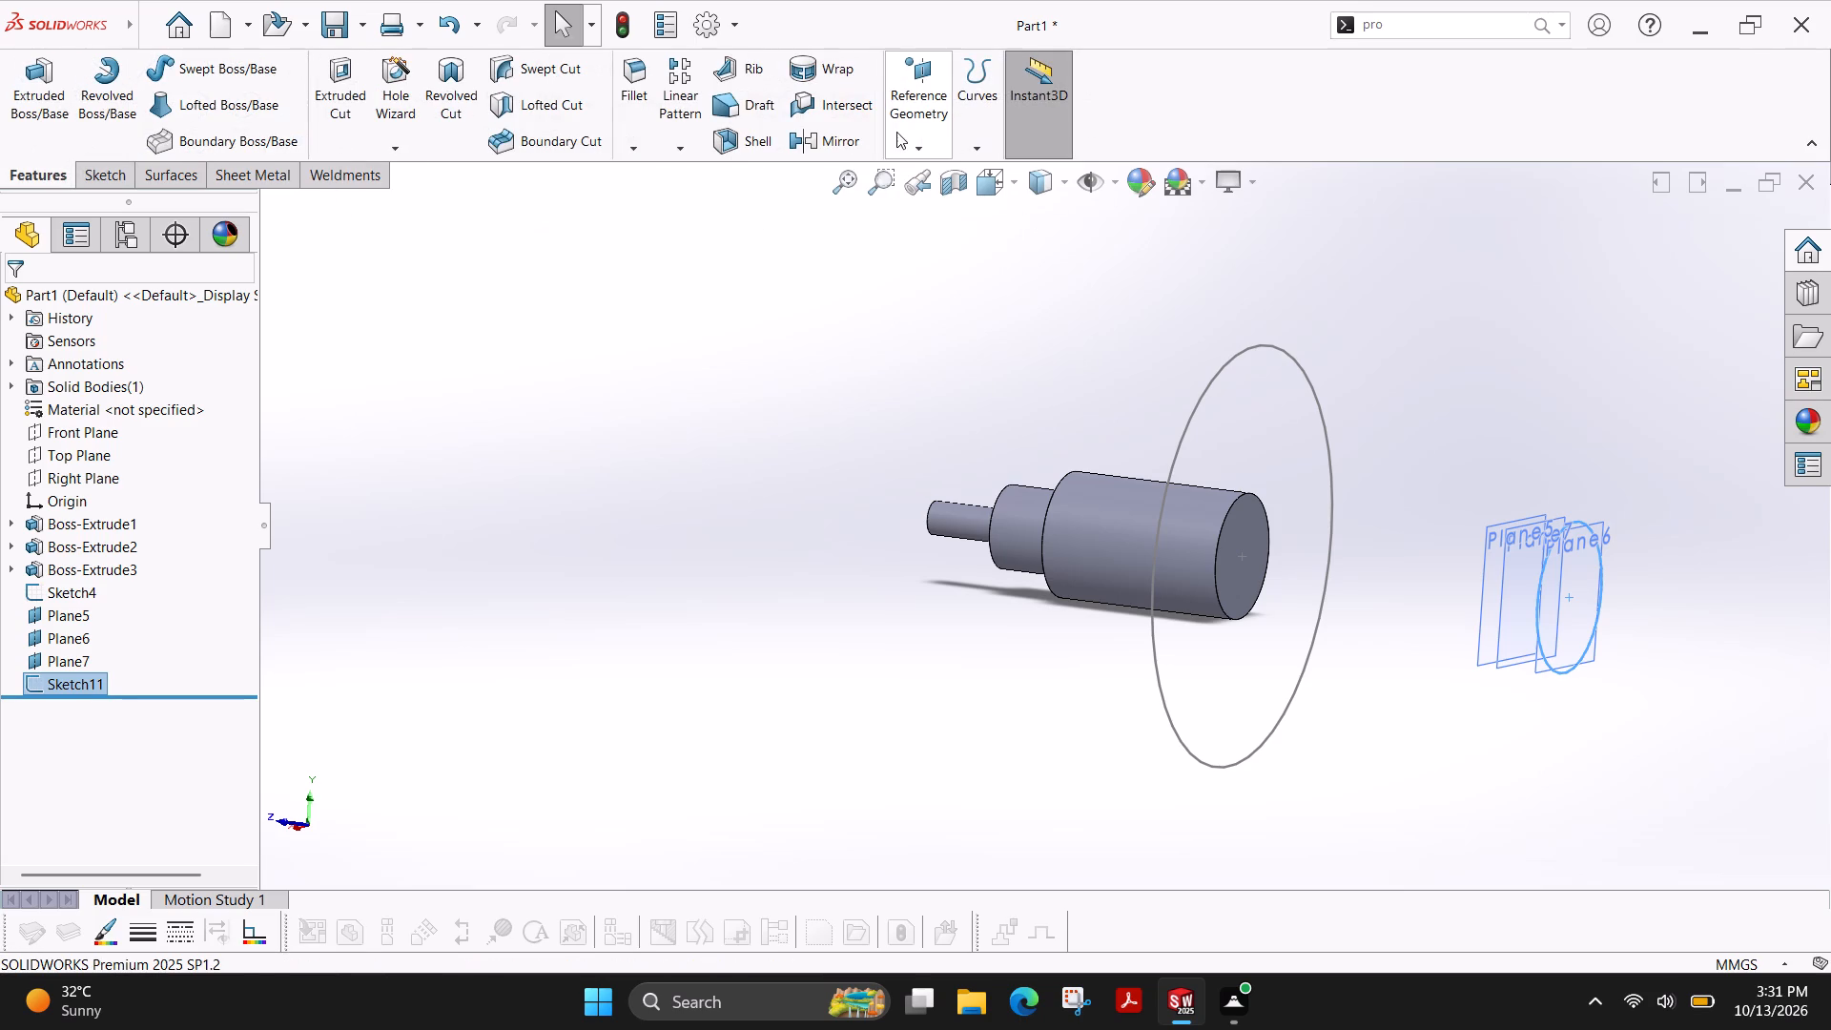
{"action": "left_click", "coordinate": [922, 146]}
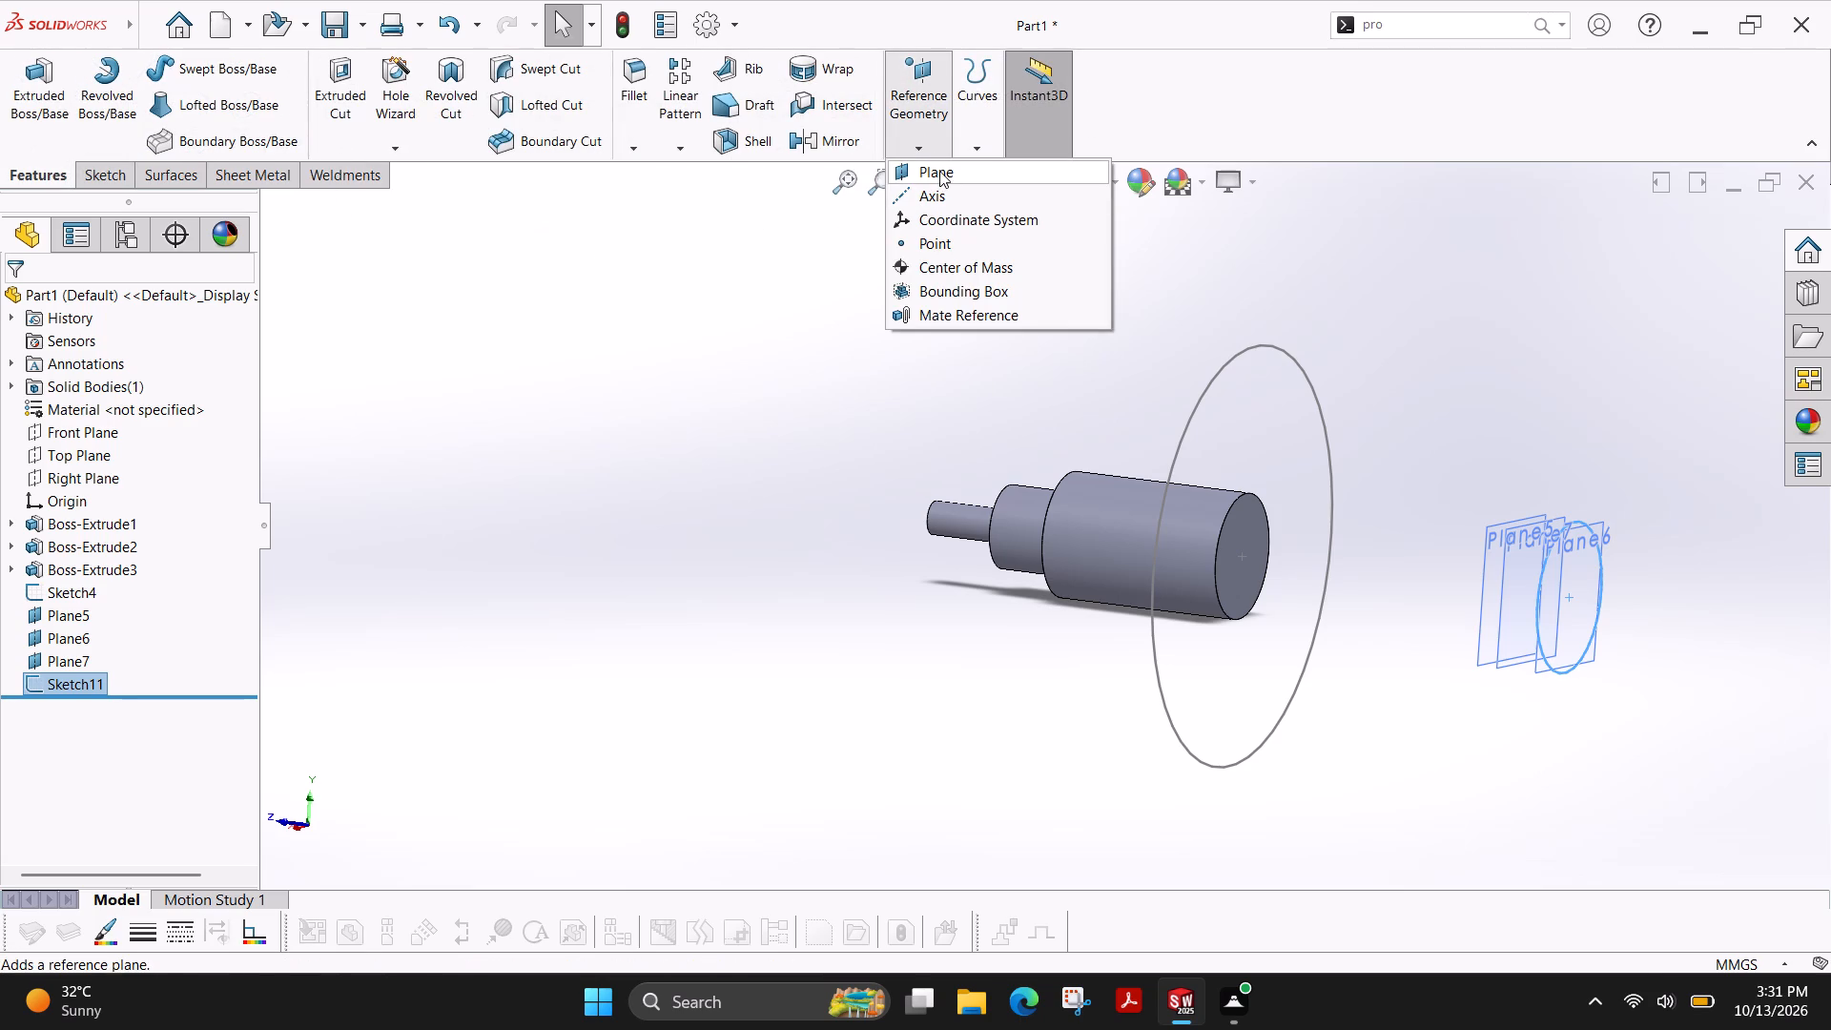
{"action": "left_click", "coordinate": [939, 171]}
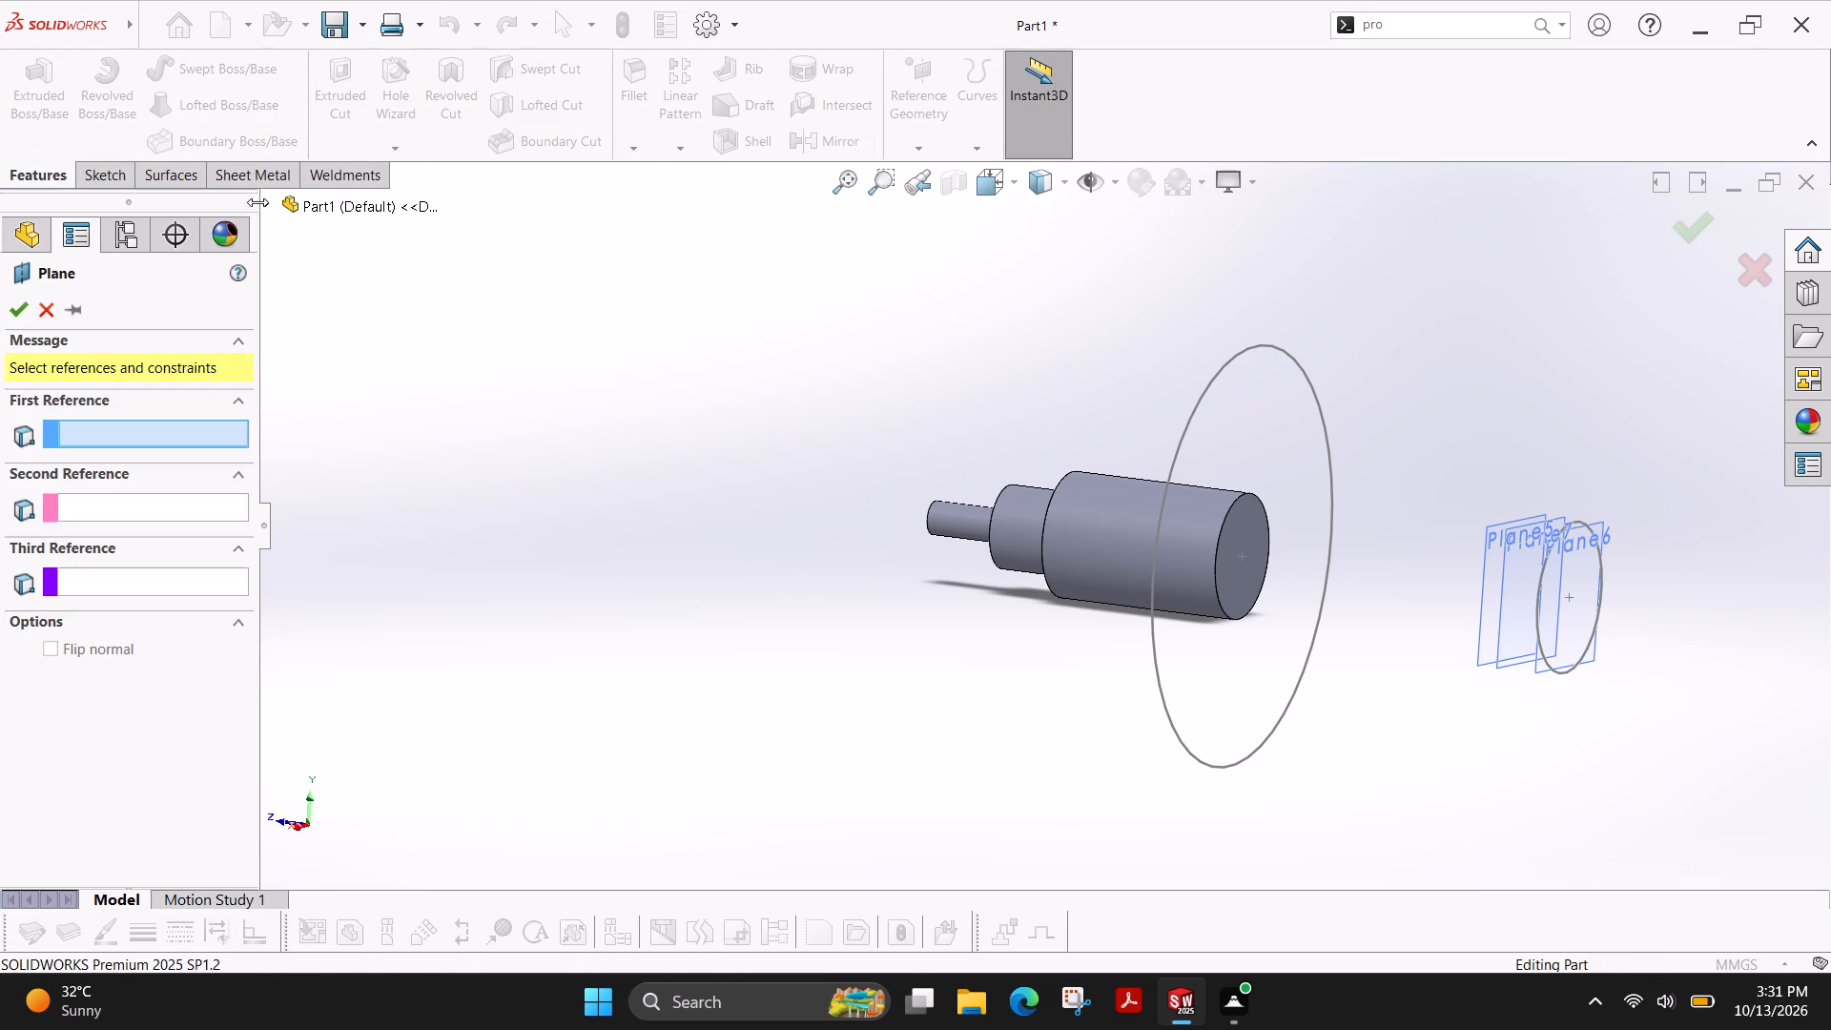
{"action": "left_click", "coordinate": [265, 202]}
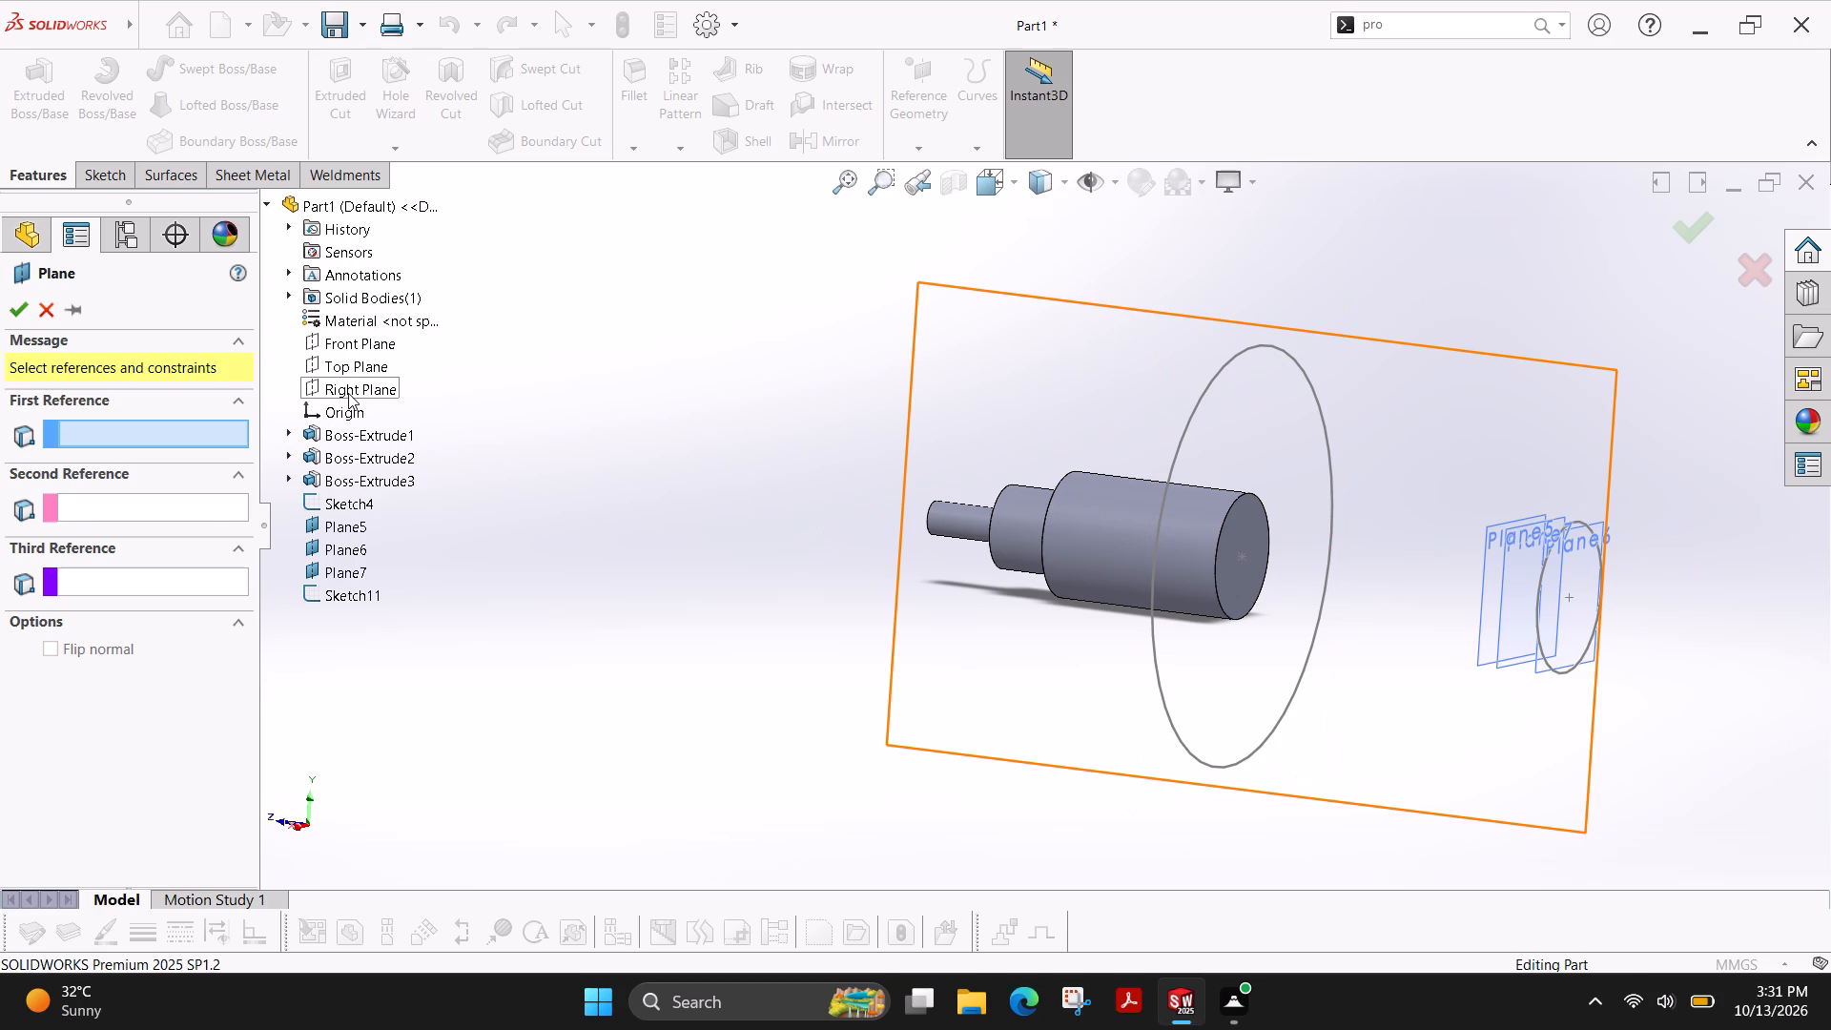
{"action": "left_click", "coordinate": [348, 393]}
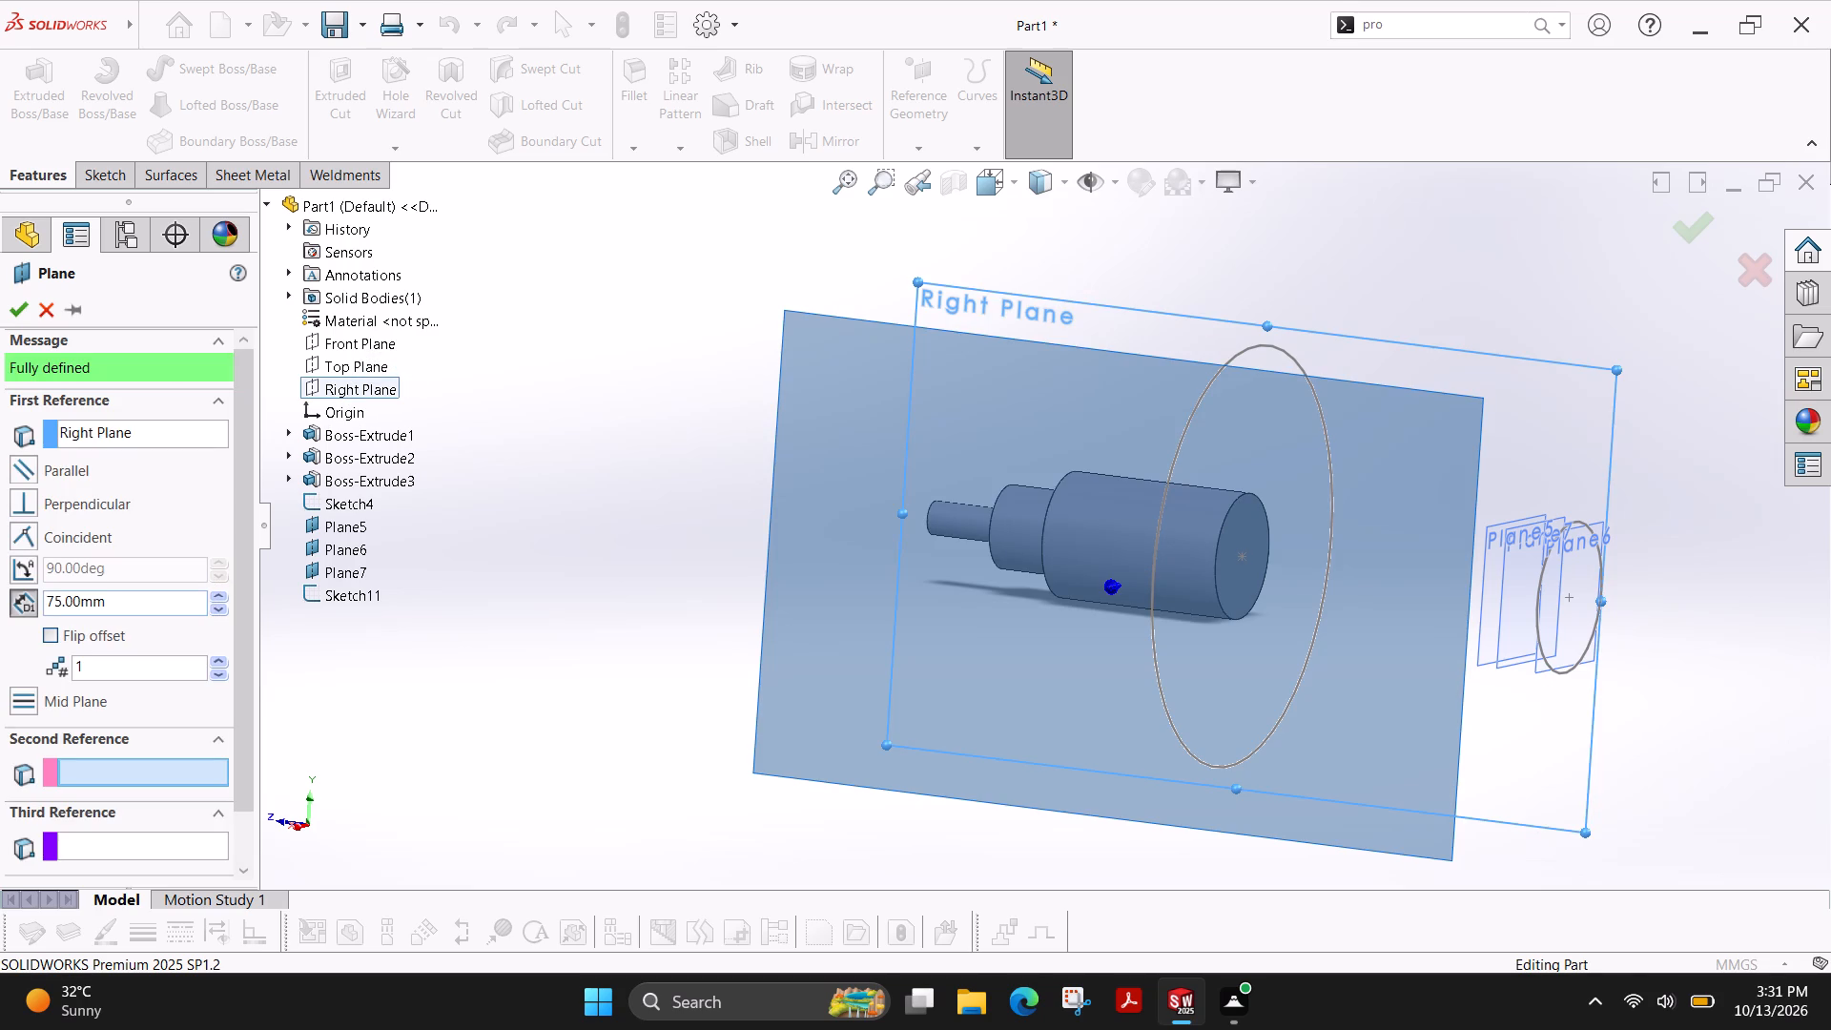
{"action": "double_click", "coordinate": [193, 594]}
{"action": "key", "text": "0"}
{"action": "key", "text": "Return"}
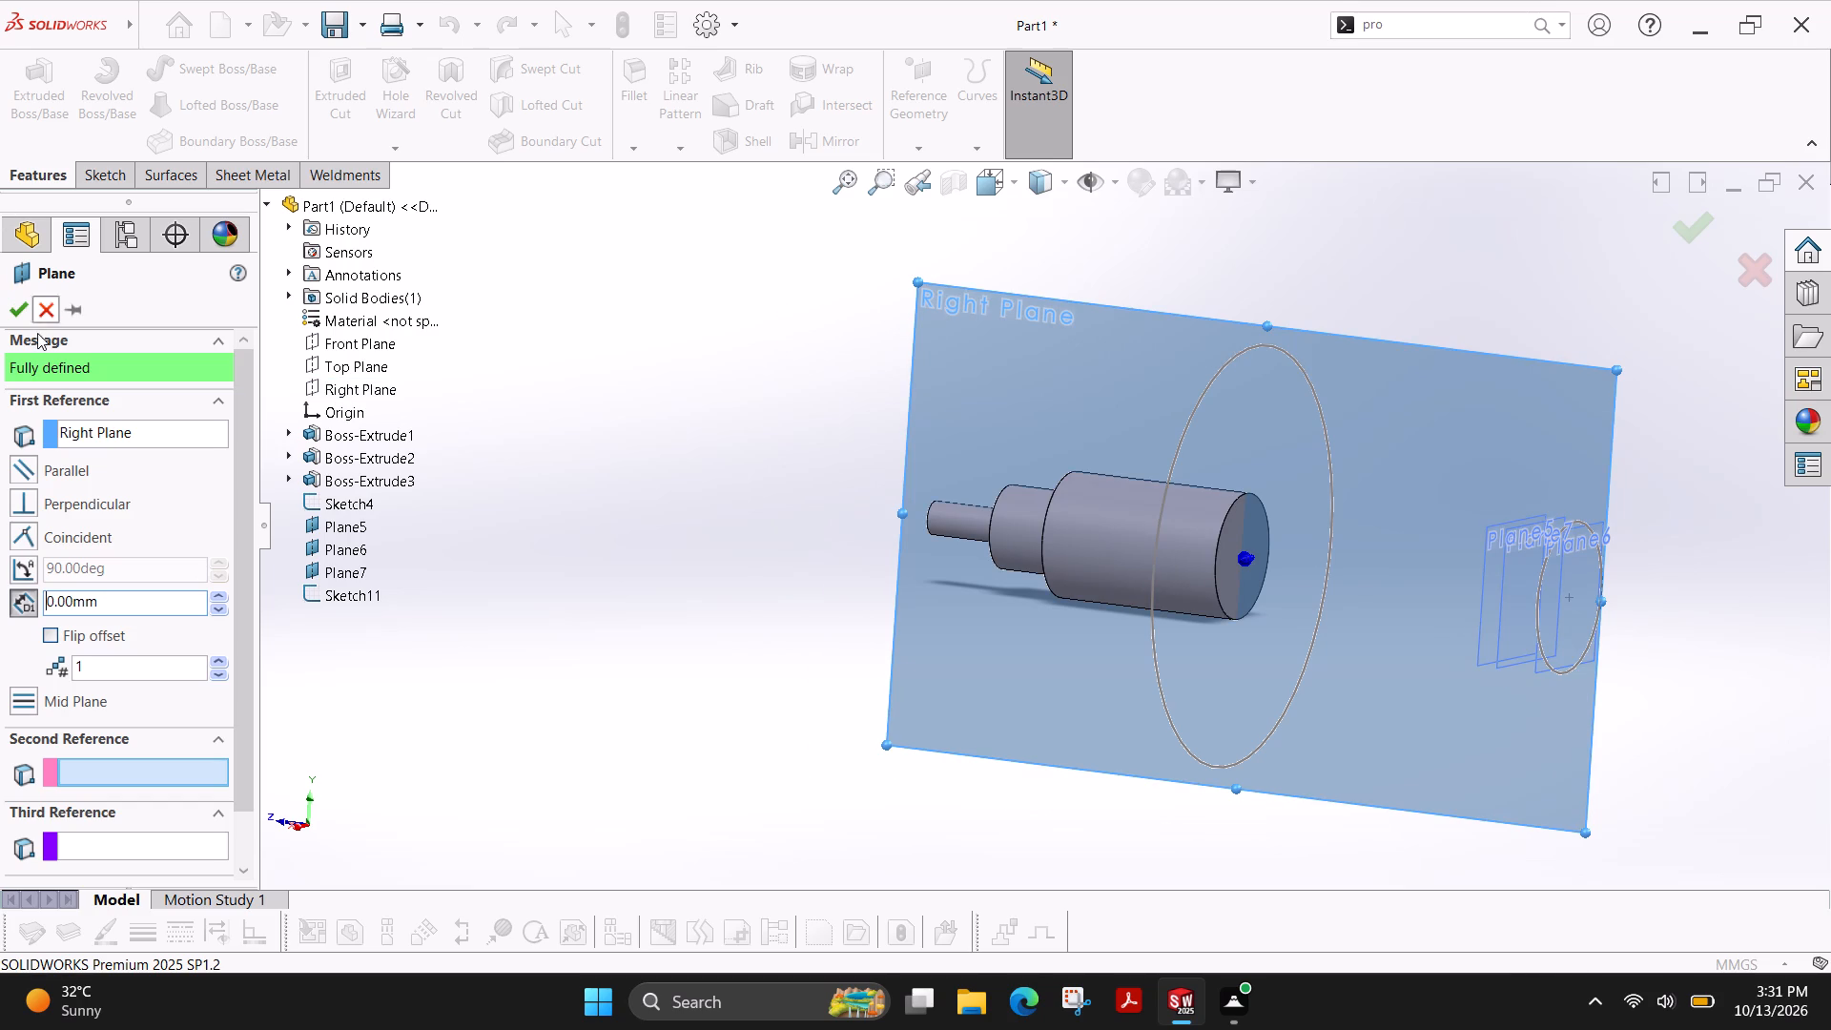
{"action": "left_click", "coordinate": [11, 316]}
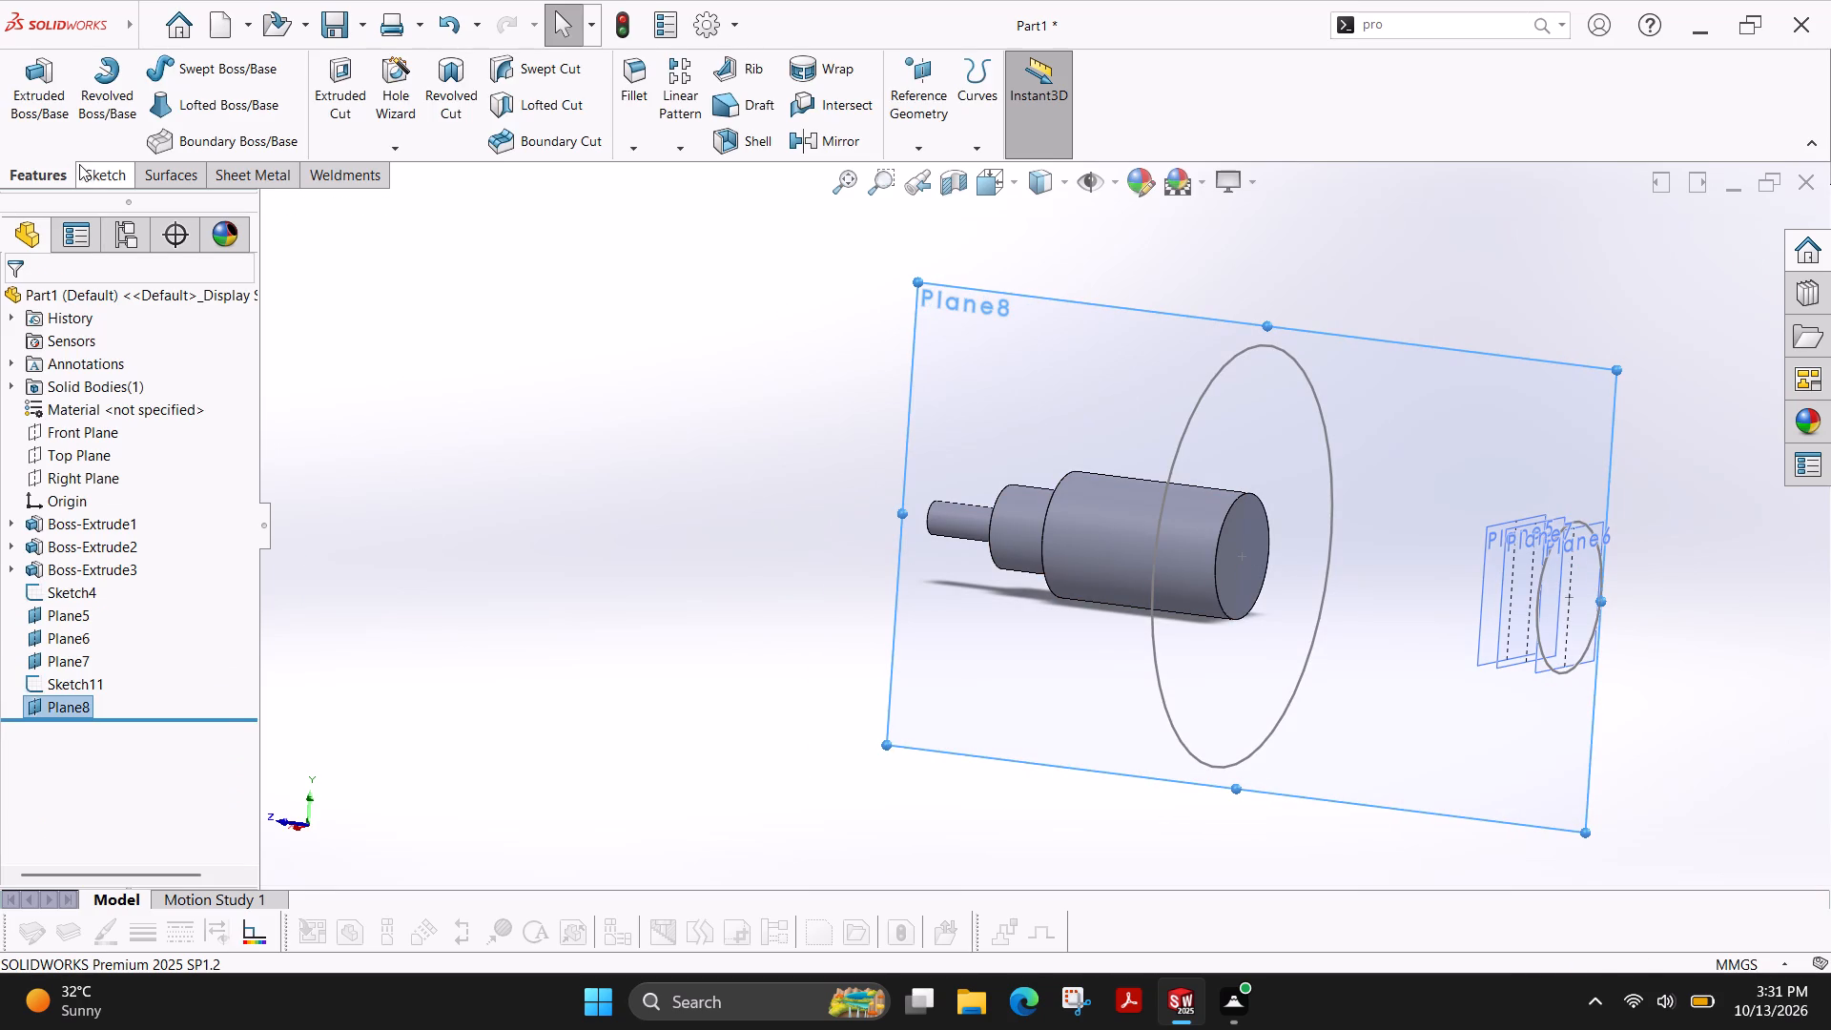
On the 0 mm offset plane, sketch a slanted line about 91 mm long from the 100 mm circle's top to the 36 mm circle's top.
{"action": "left_click", "coordinate": [90, 171]}
{"action": "left_click", "coordinate": [30, 80]}
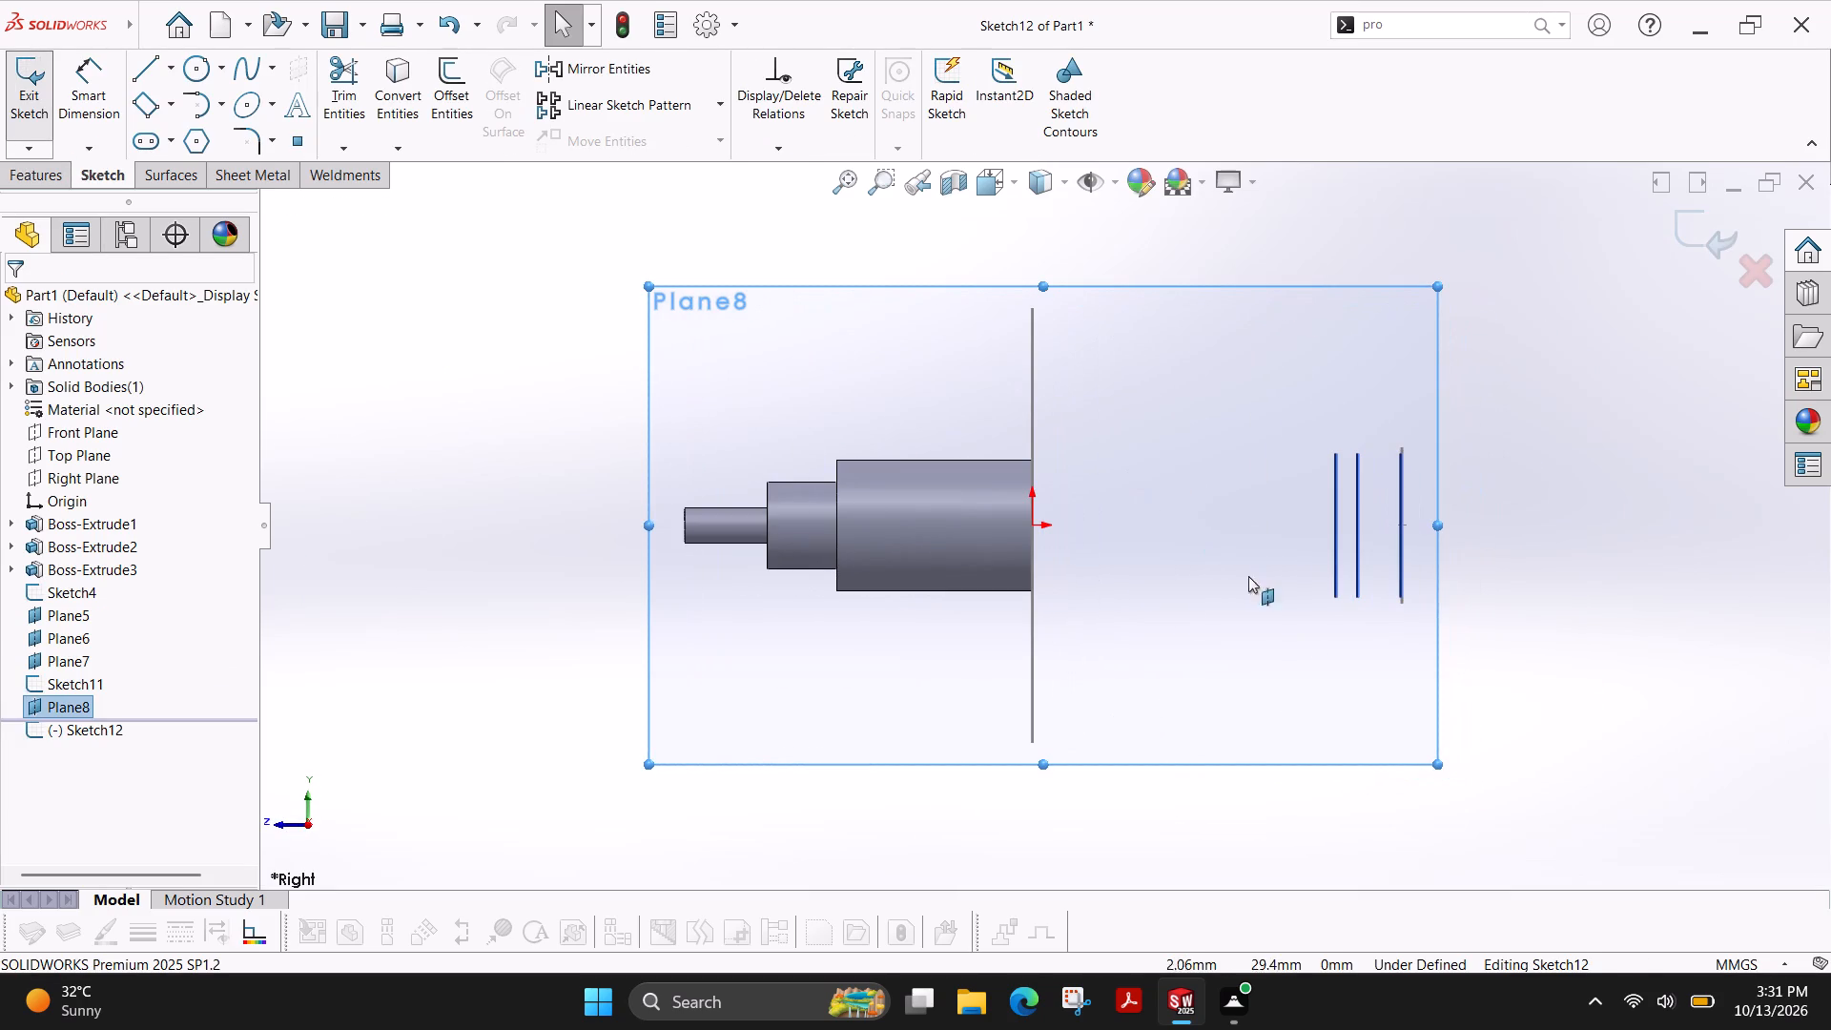
{"action": "left_click", "coordinate": [150, 63]}
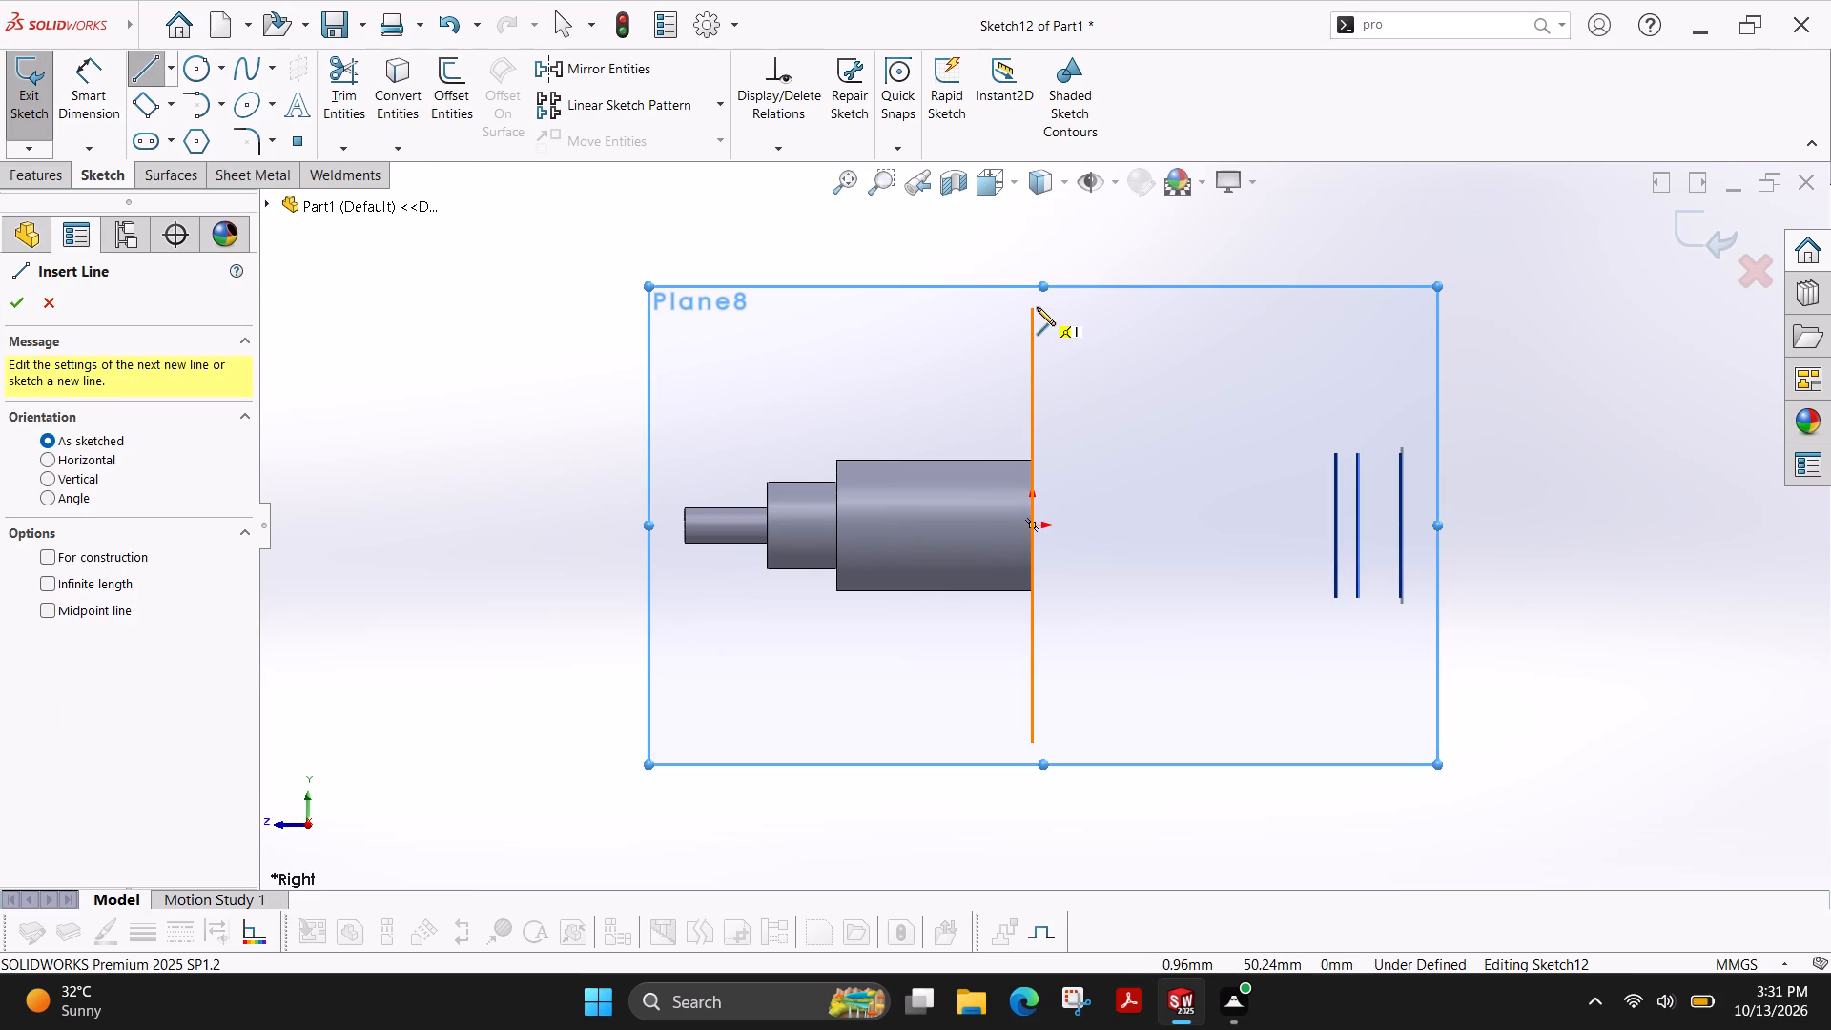
{"action": "scroll", "coordinate": [1038, 330], "scroll_direction": "down", "scroll_amount": 4}
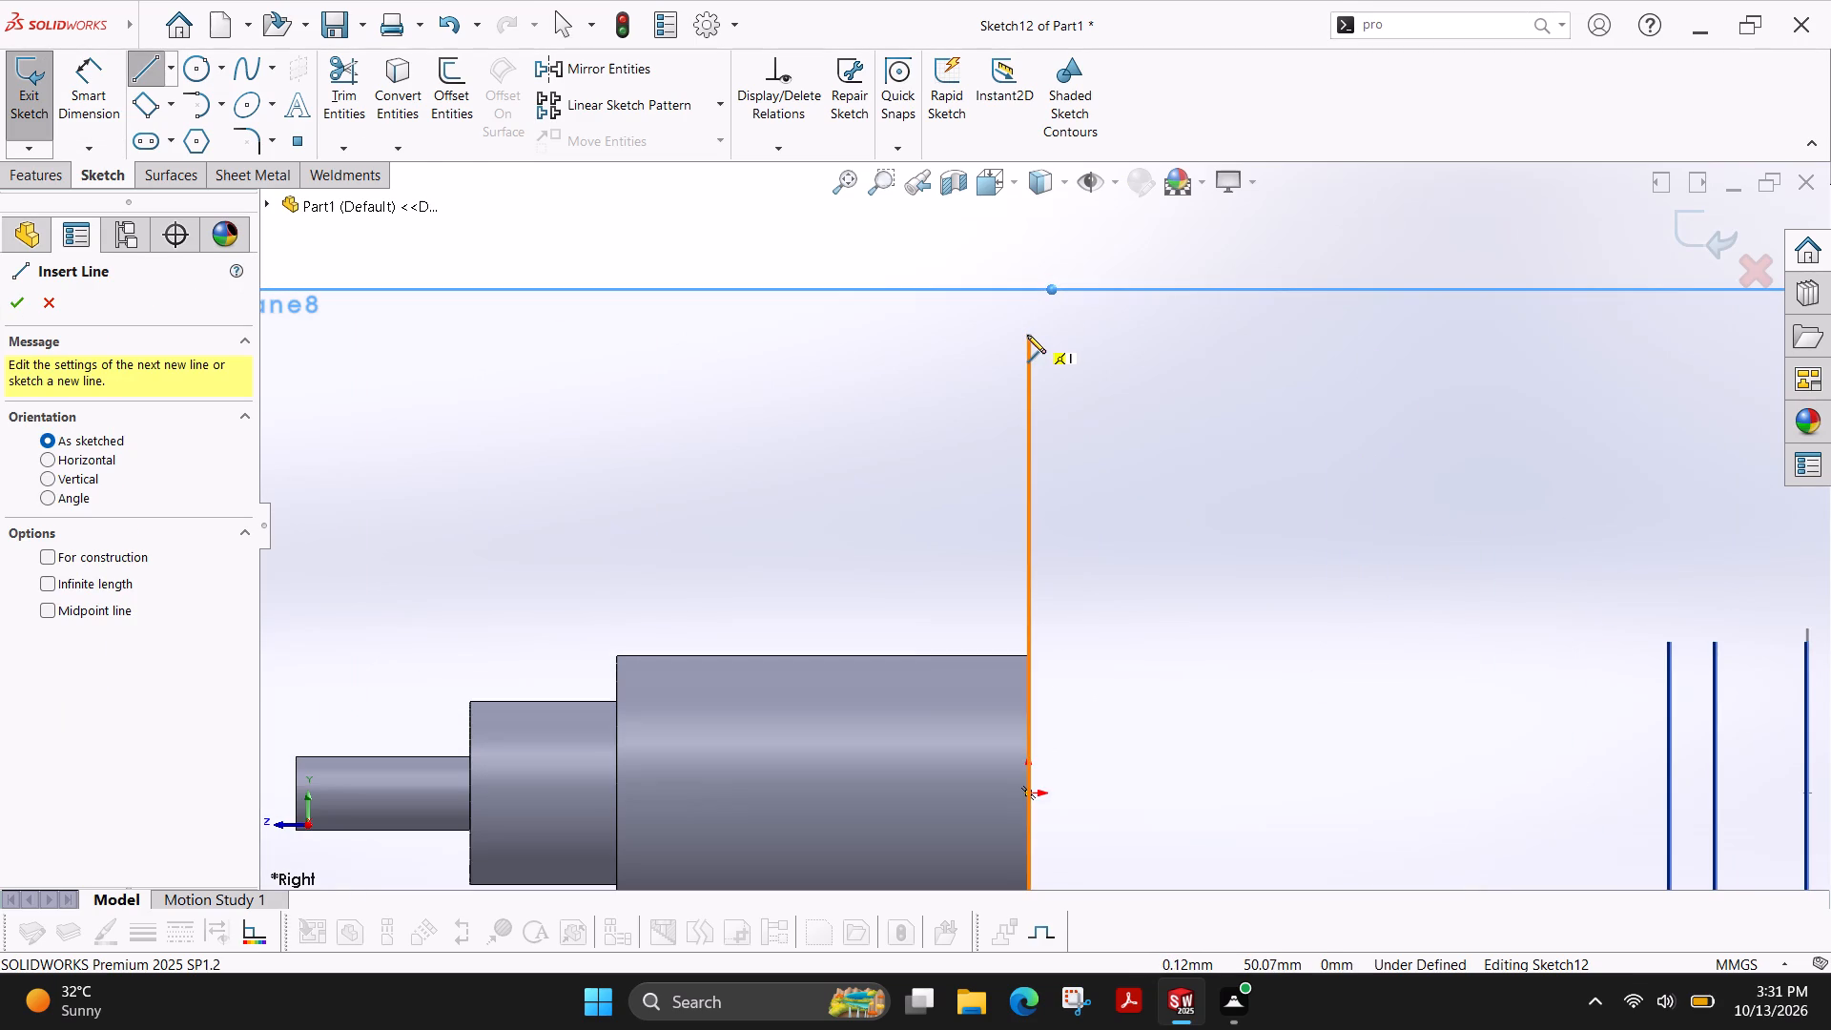
{"action": "left_click", "coordinate": [1027, 335]}
{"action": "scroll", "coordinate": [1480, 492], "scroll_direction": "down", "scroll_amount": 2}
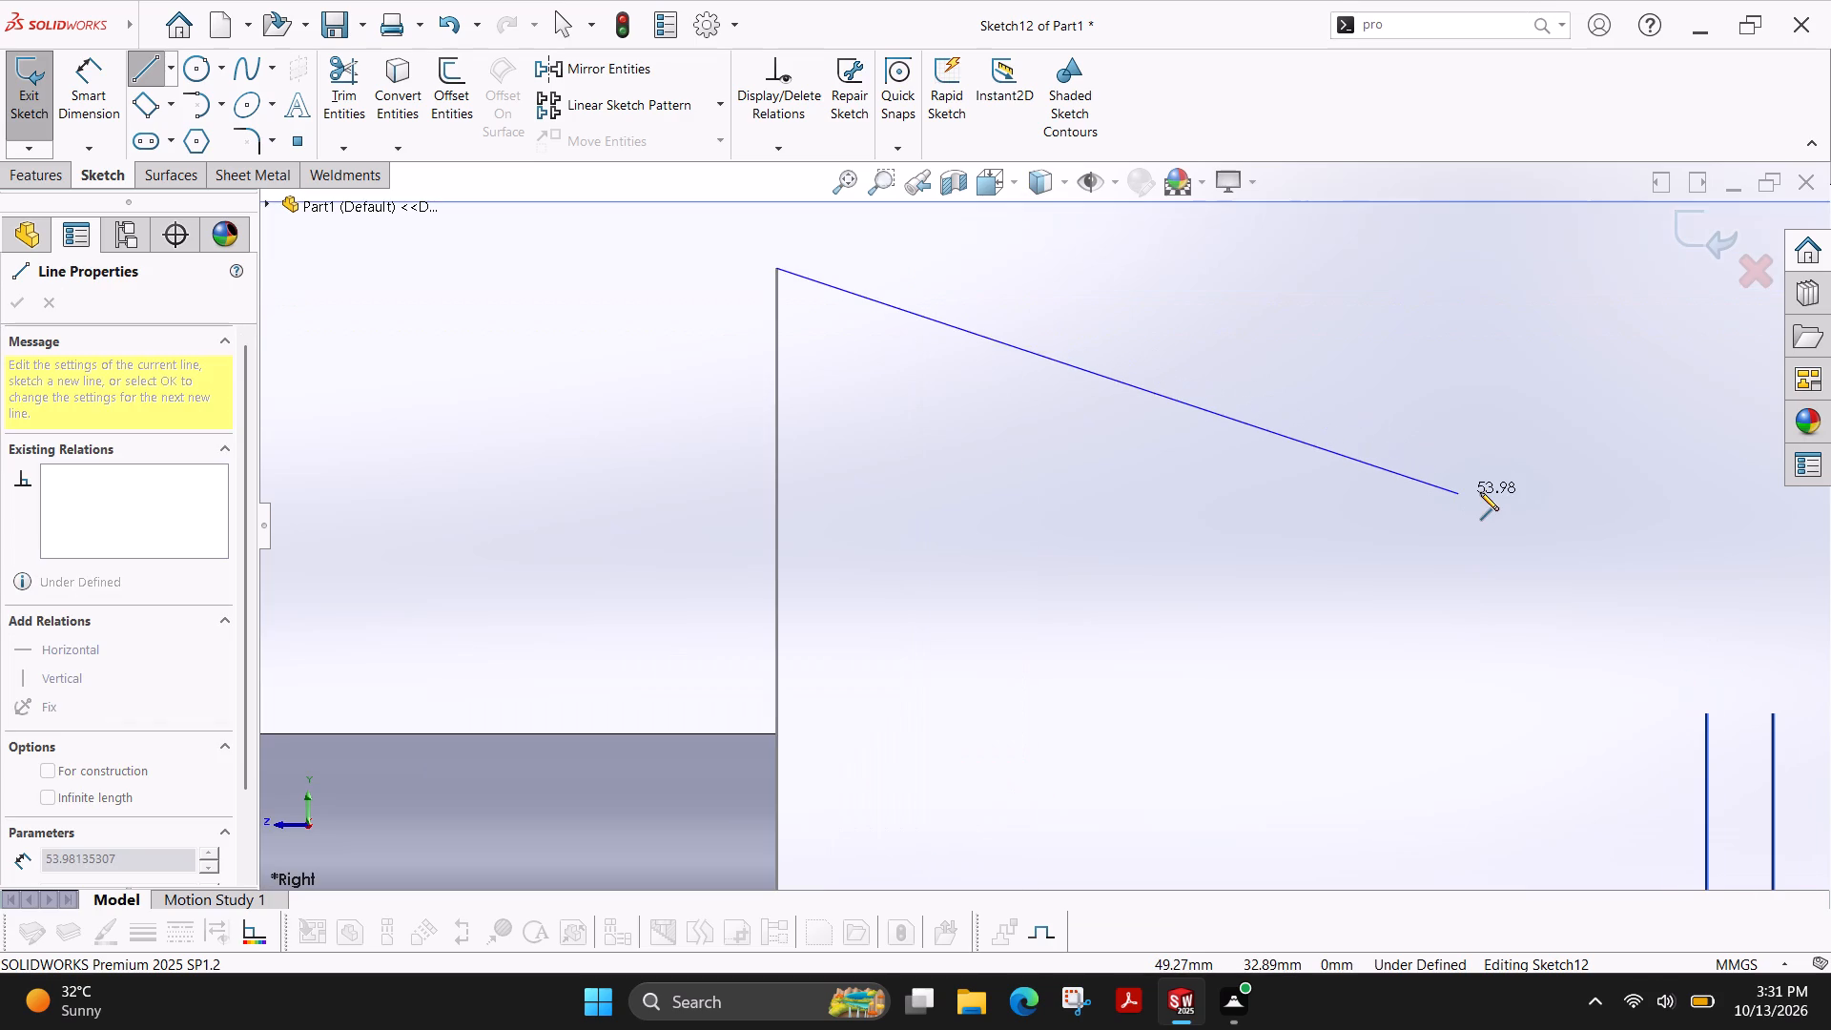
{"action": "scroll", "coordinate": [1480, 492], "scroll_direction": "up", "scroll_amount": 4}
{"action": "scroll", "coordinate": [1467, 610], "scroll_direction": "up", "scroll_amount": 3}
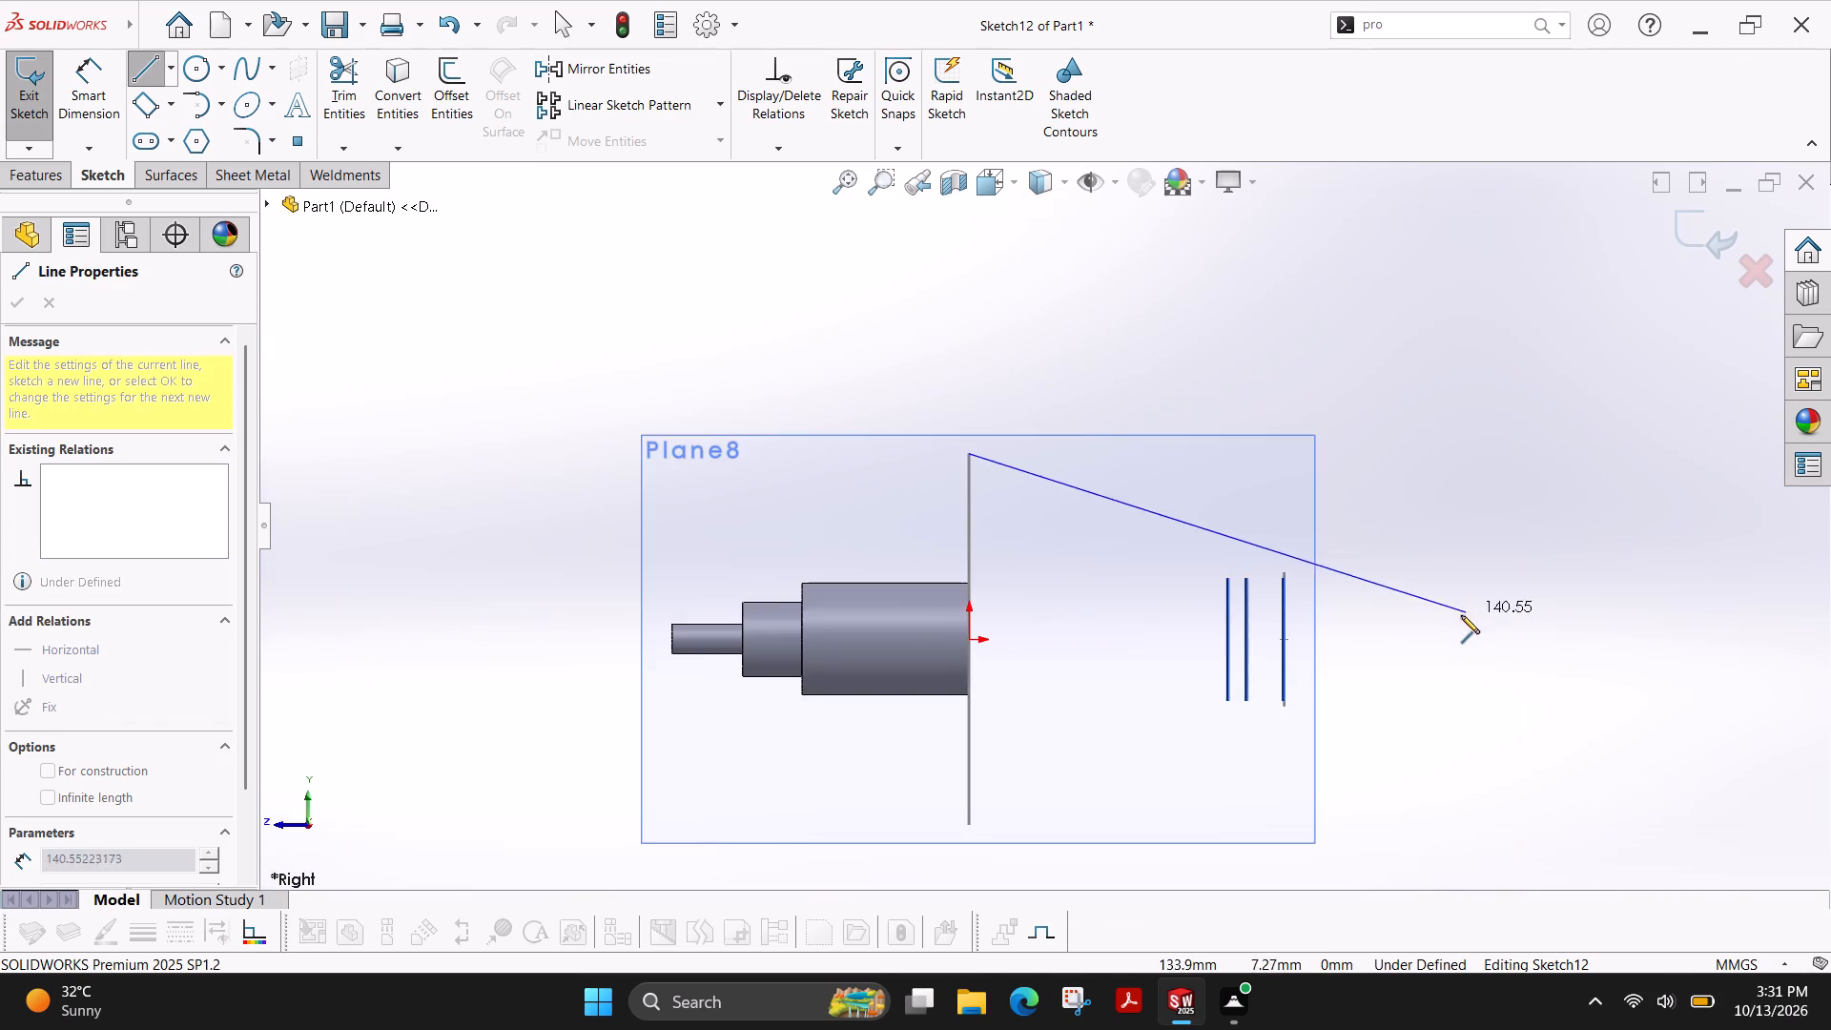
{"action": "scroll", "coordinate": [1336, 547], "scroll_direction": "down", "scroll_amount": 4}
{"action": "scroll", "coordinate": [1193, 622], "scroll_direction": "down", "scroll_amount": 9}
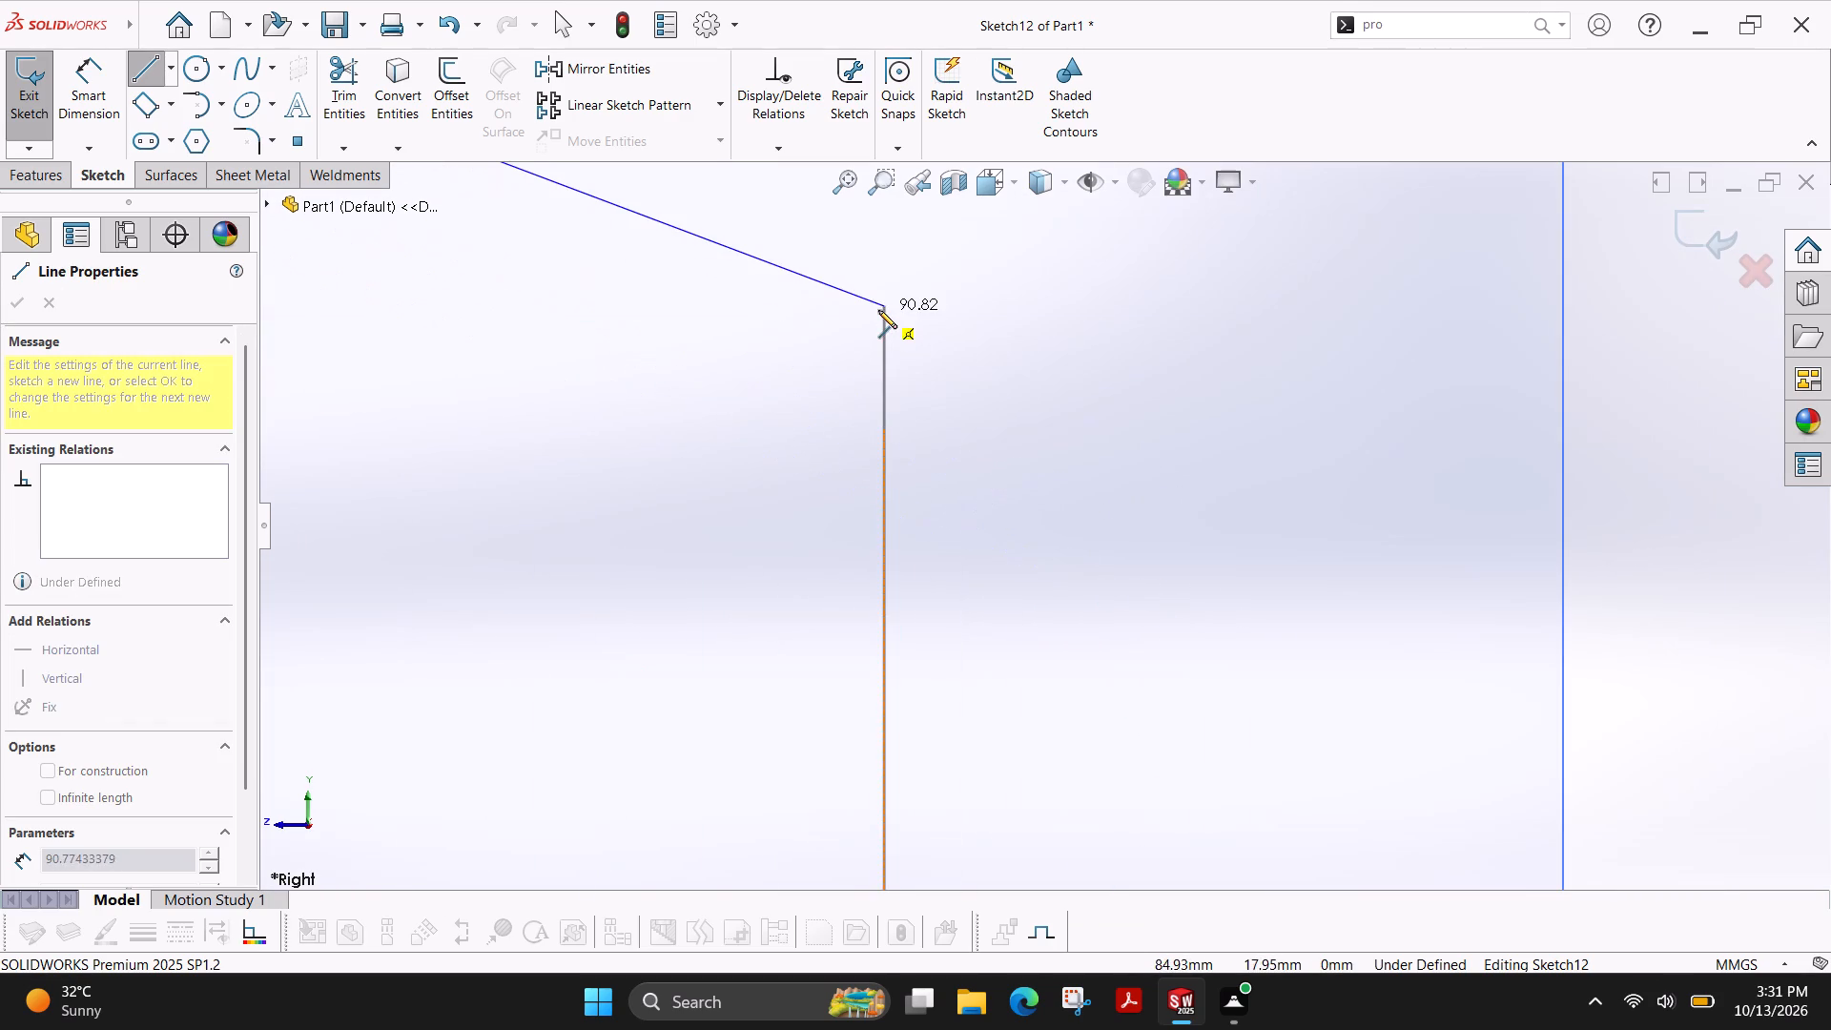
{"action": "left_click", "coordinate": [886, 309]}
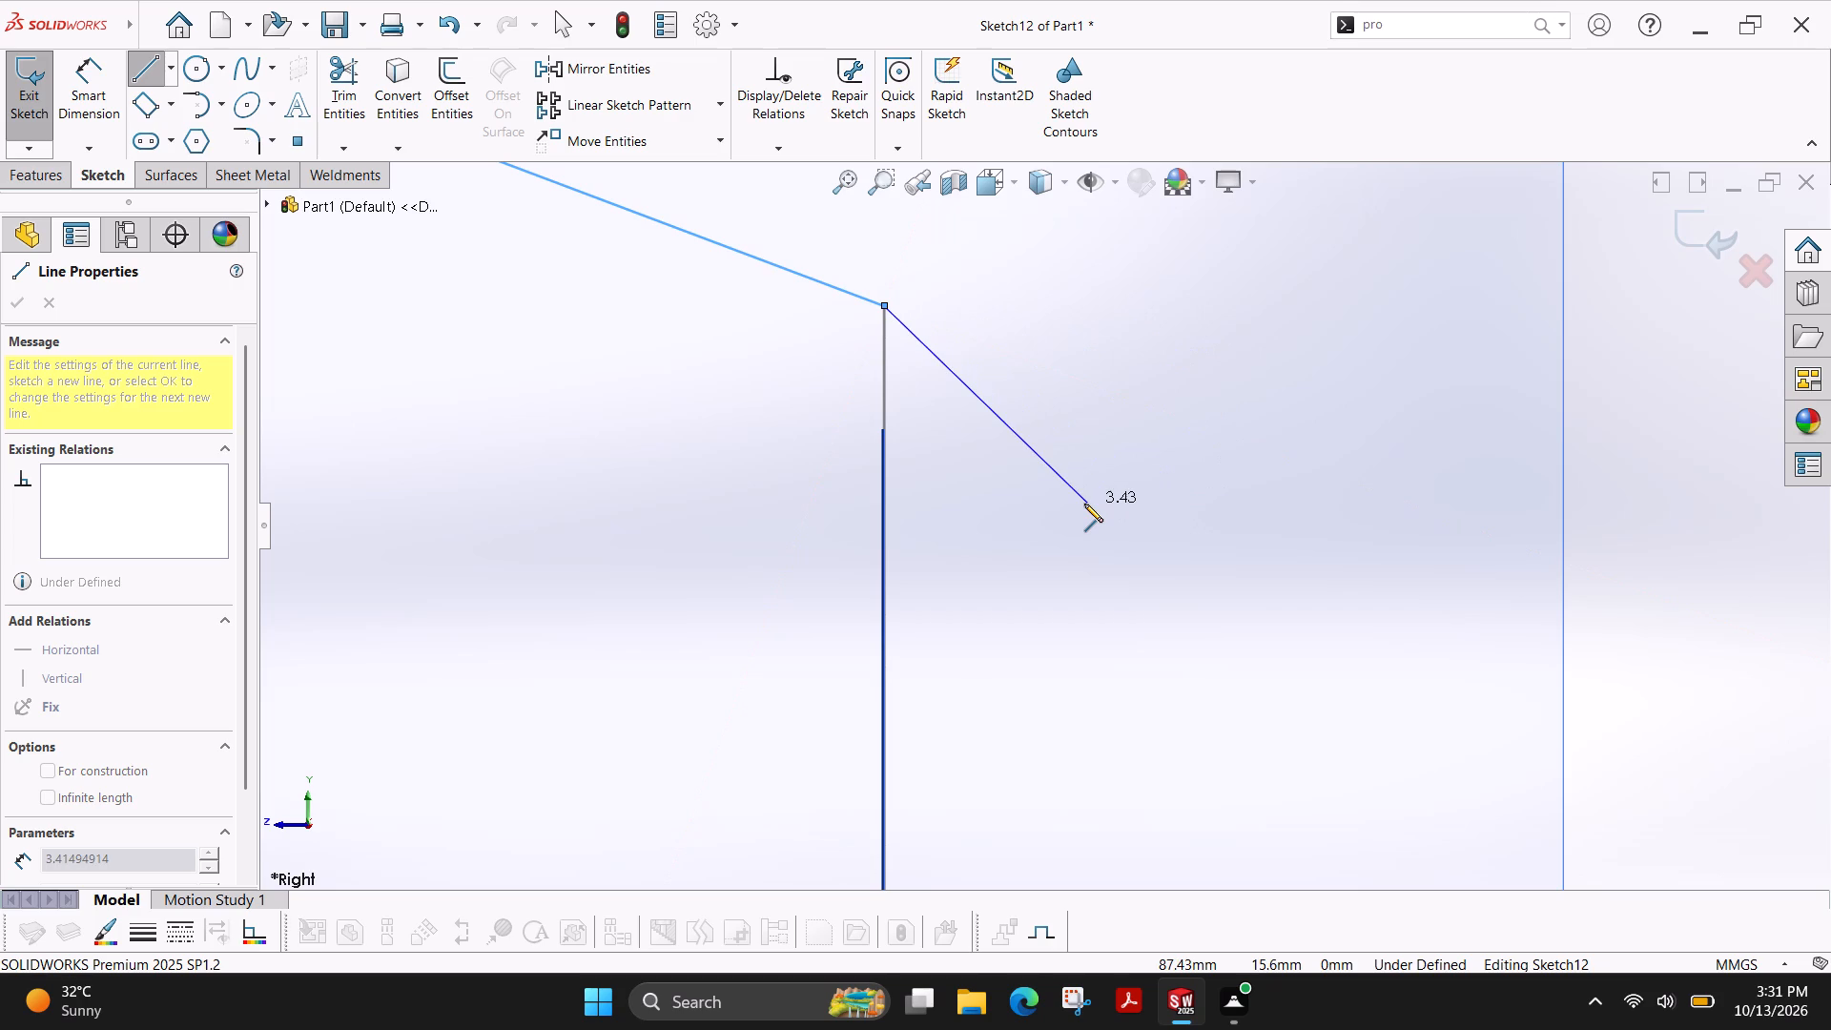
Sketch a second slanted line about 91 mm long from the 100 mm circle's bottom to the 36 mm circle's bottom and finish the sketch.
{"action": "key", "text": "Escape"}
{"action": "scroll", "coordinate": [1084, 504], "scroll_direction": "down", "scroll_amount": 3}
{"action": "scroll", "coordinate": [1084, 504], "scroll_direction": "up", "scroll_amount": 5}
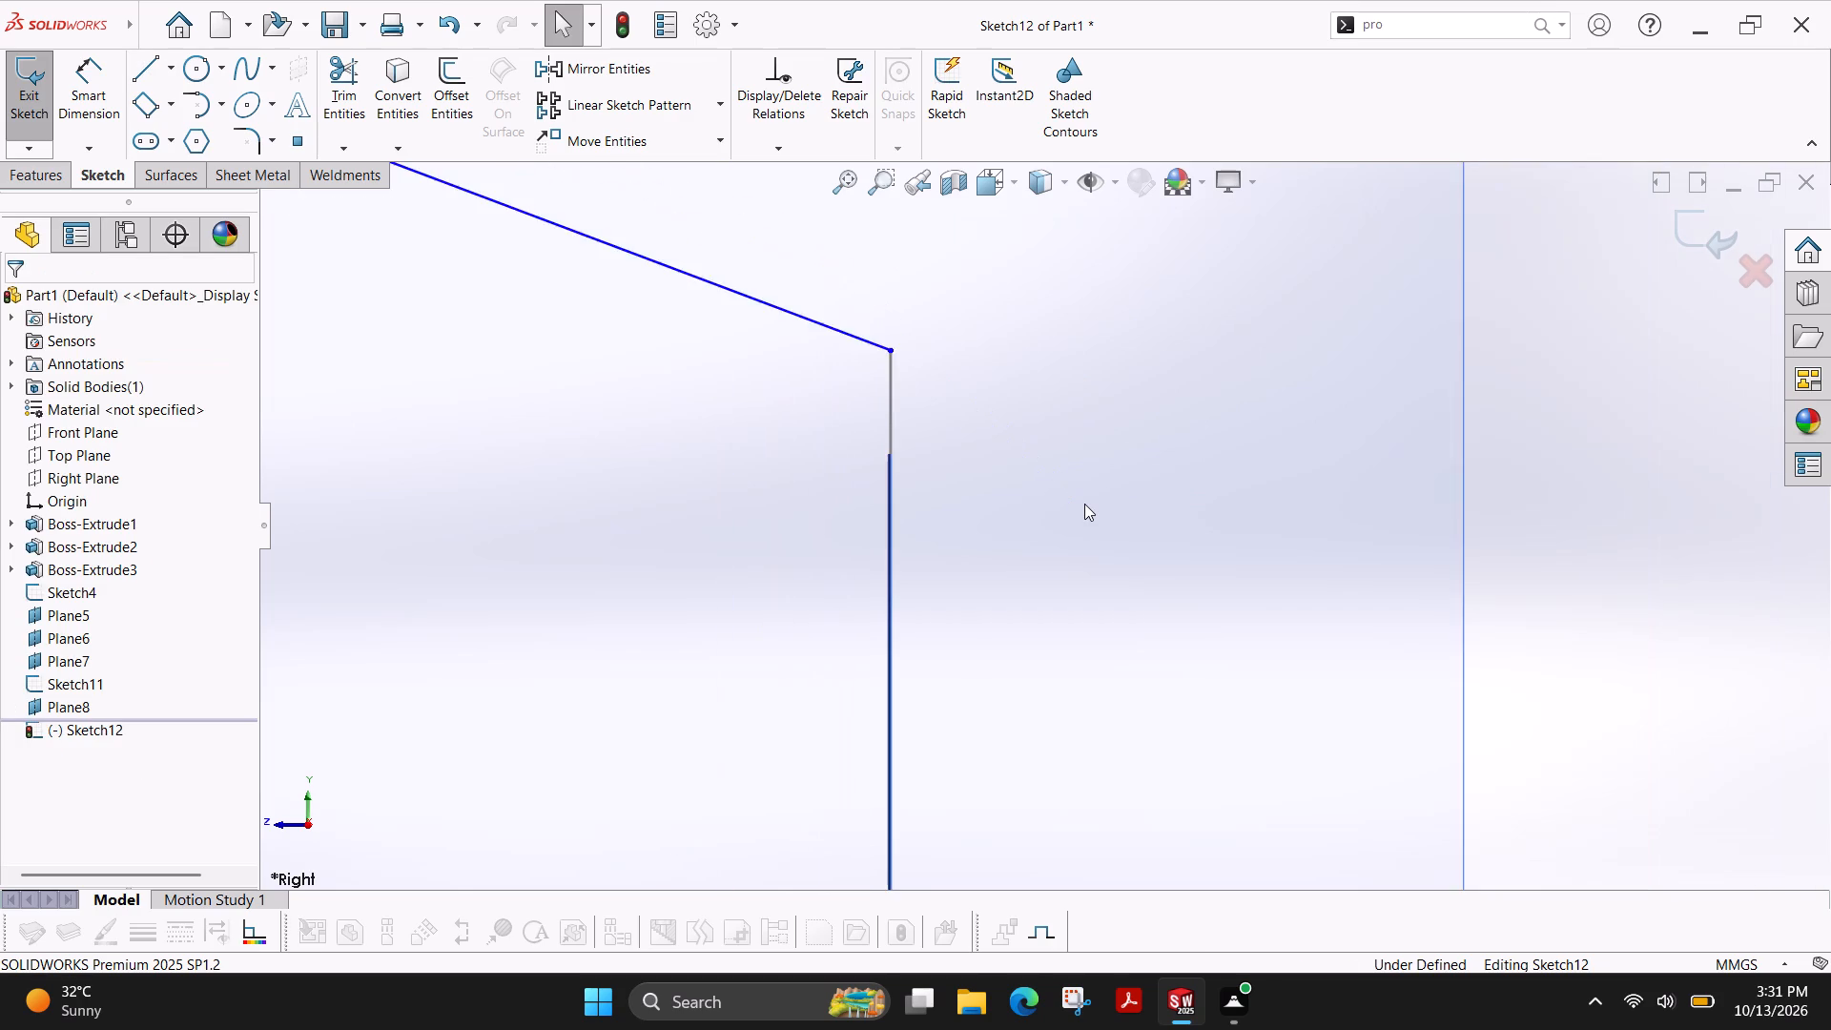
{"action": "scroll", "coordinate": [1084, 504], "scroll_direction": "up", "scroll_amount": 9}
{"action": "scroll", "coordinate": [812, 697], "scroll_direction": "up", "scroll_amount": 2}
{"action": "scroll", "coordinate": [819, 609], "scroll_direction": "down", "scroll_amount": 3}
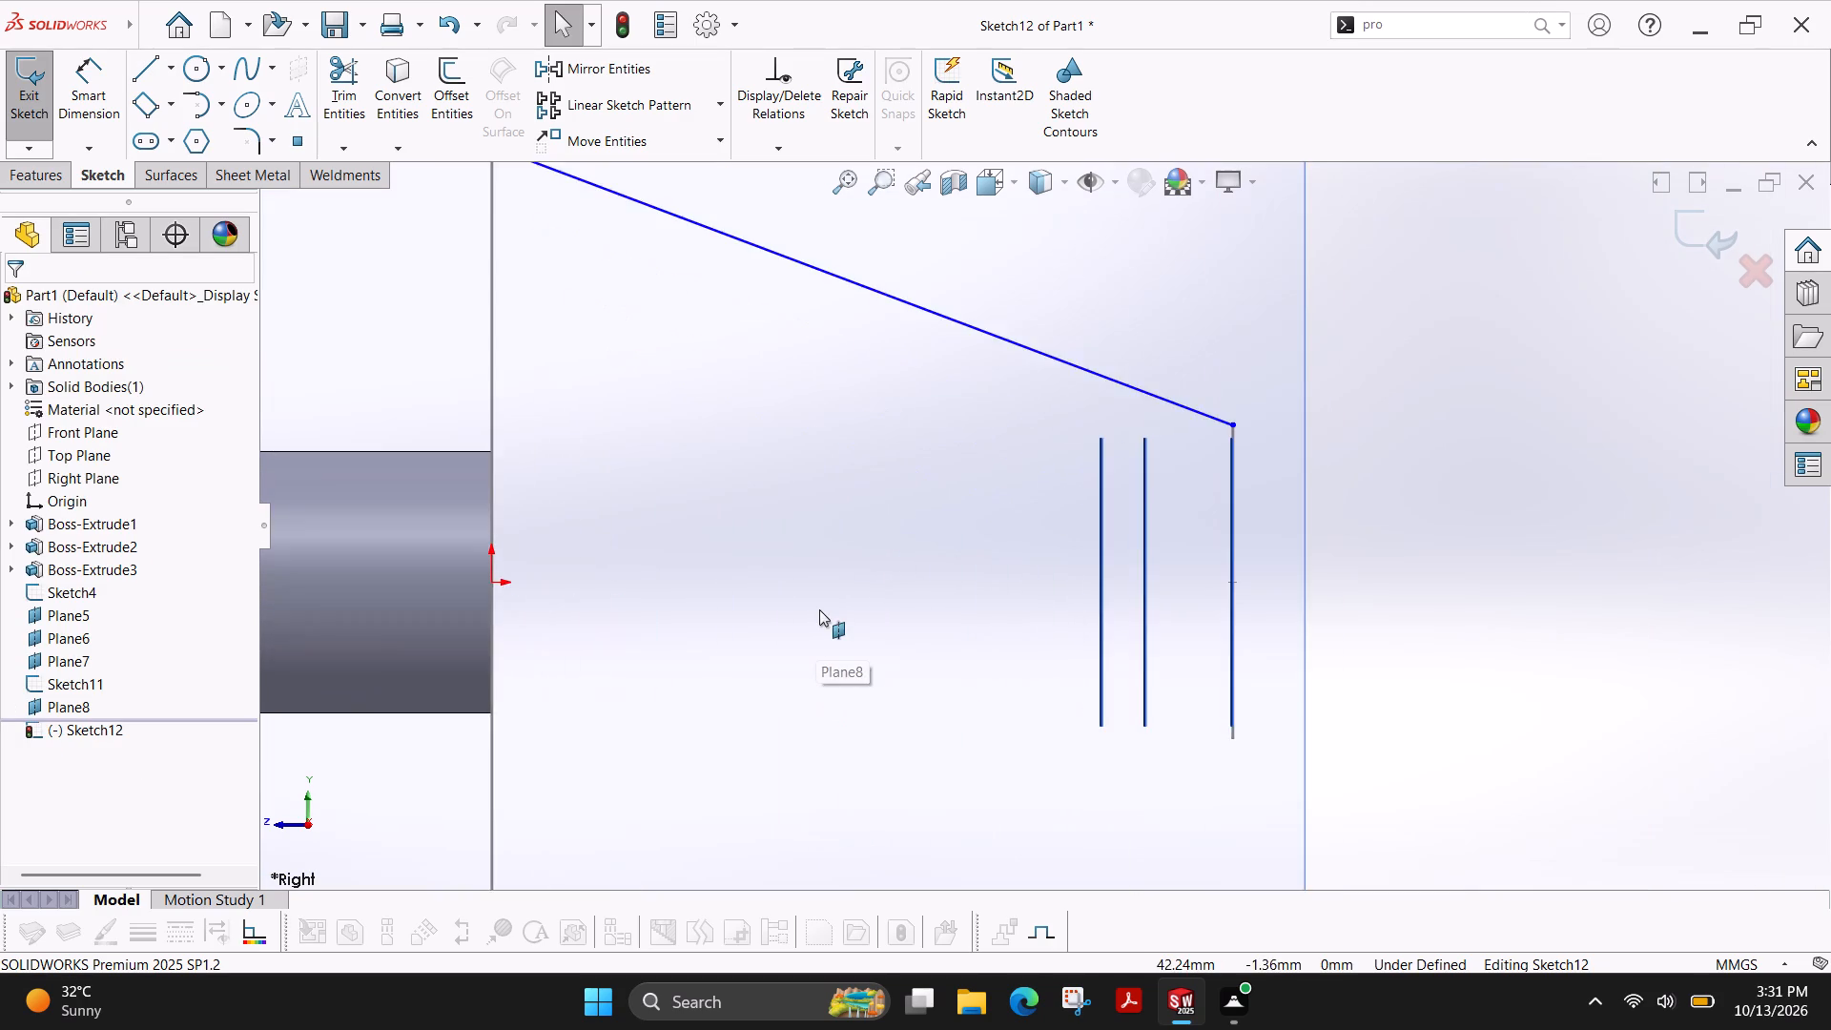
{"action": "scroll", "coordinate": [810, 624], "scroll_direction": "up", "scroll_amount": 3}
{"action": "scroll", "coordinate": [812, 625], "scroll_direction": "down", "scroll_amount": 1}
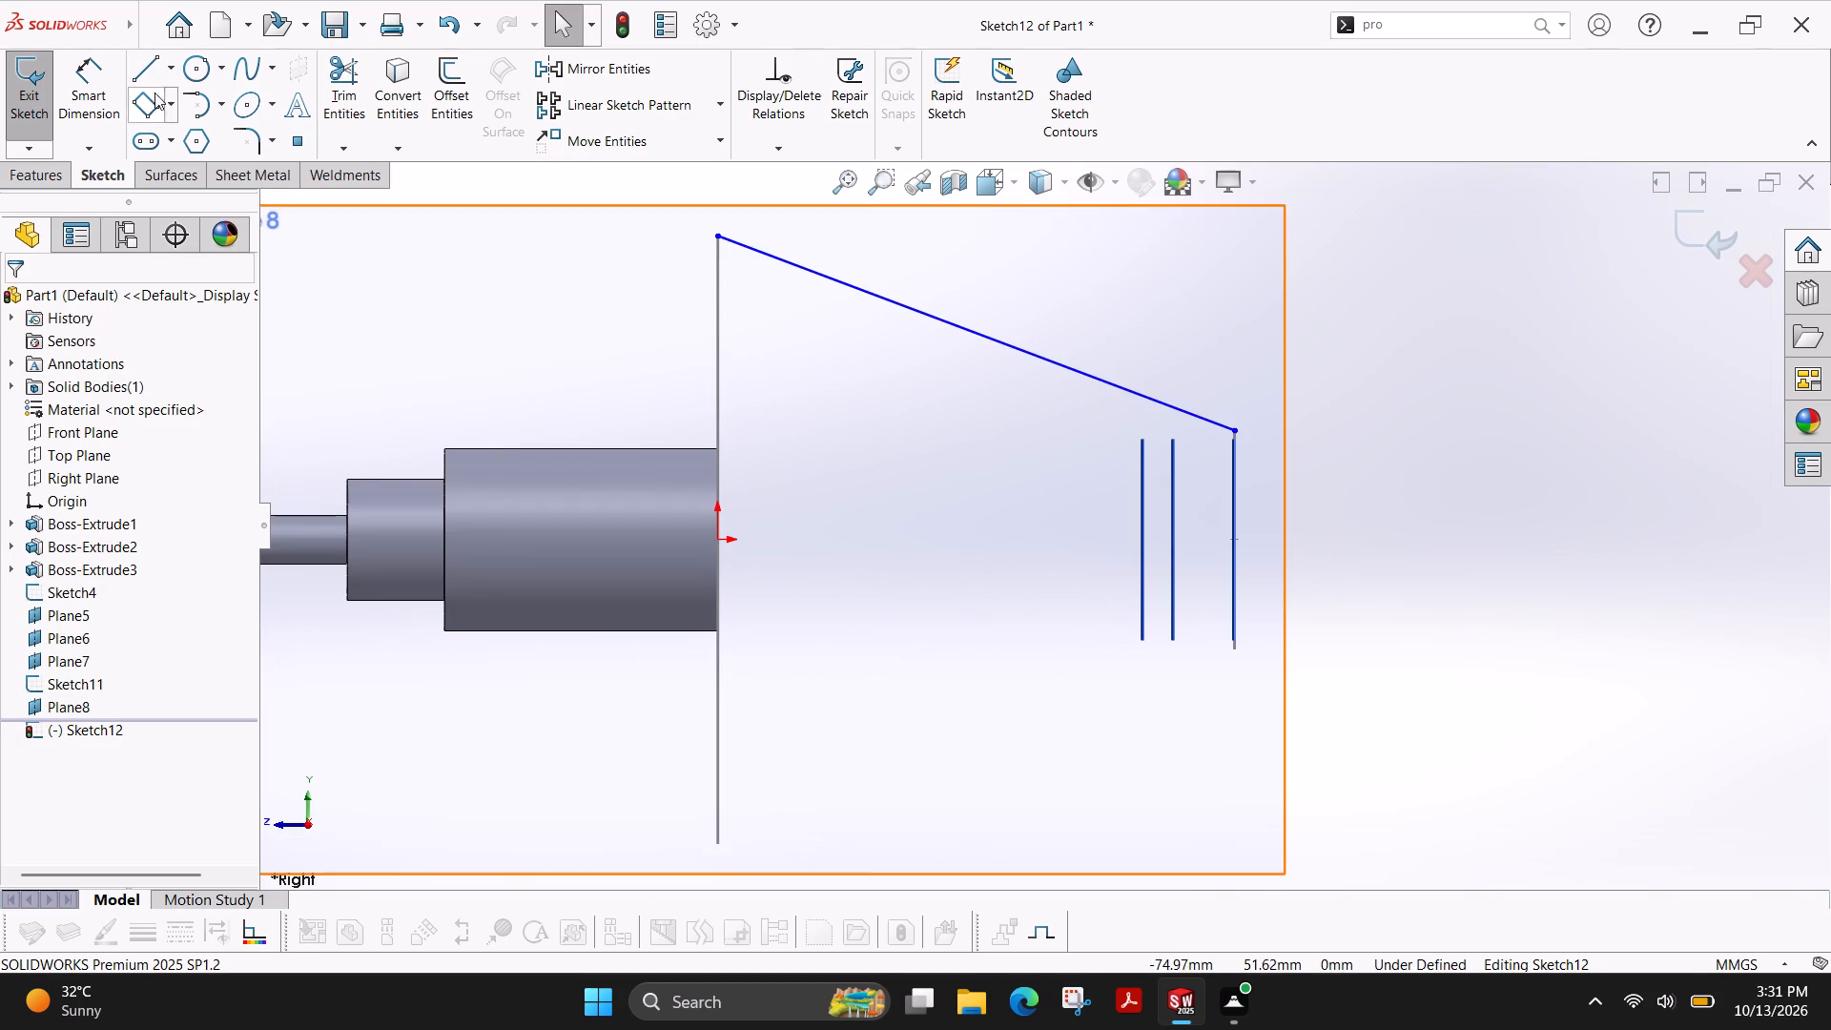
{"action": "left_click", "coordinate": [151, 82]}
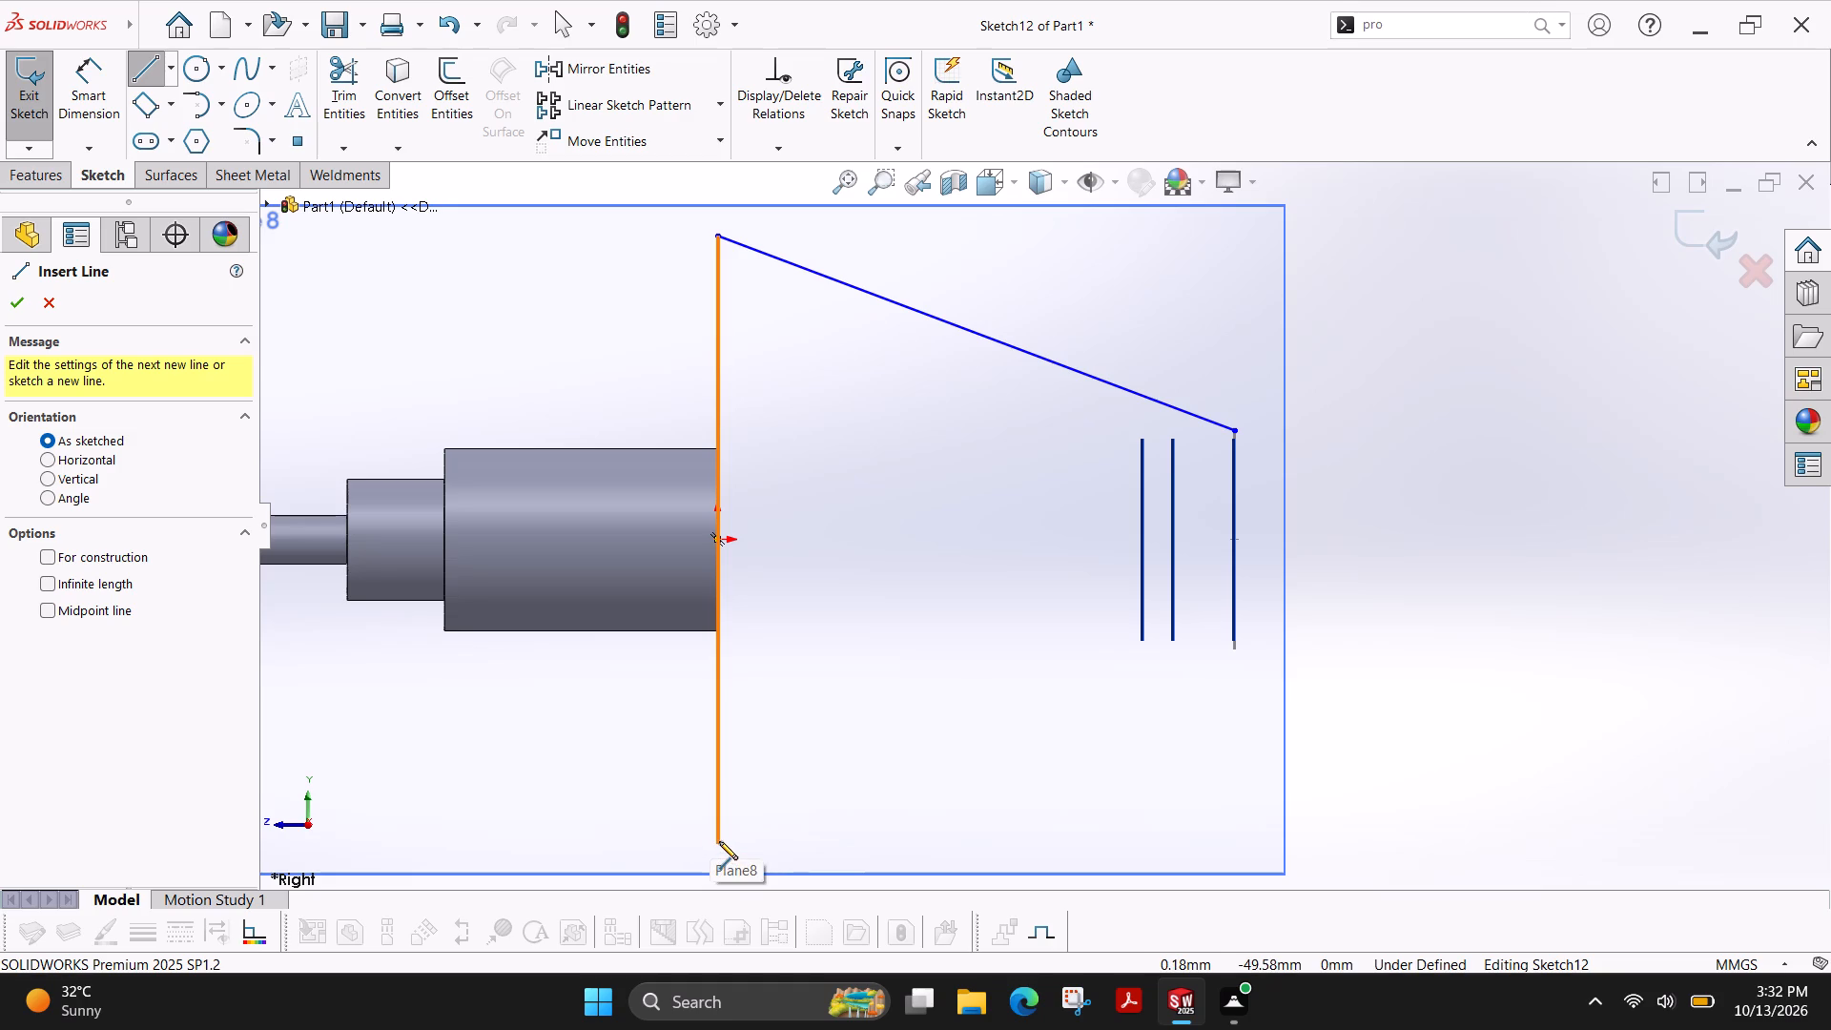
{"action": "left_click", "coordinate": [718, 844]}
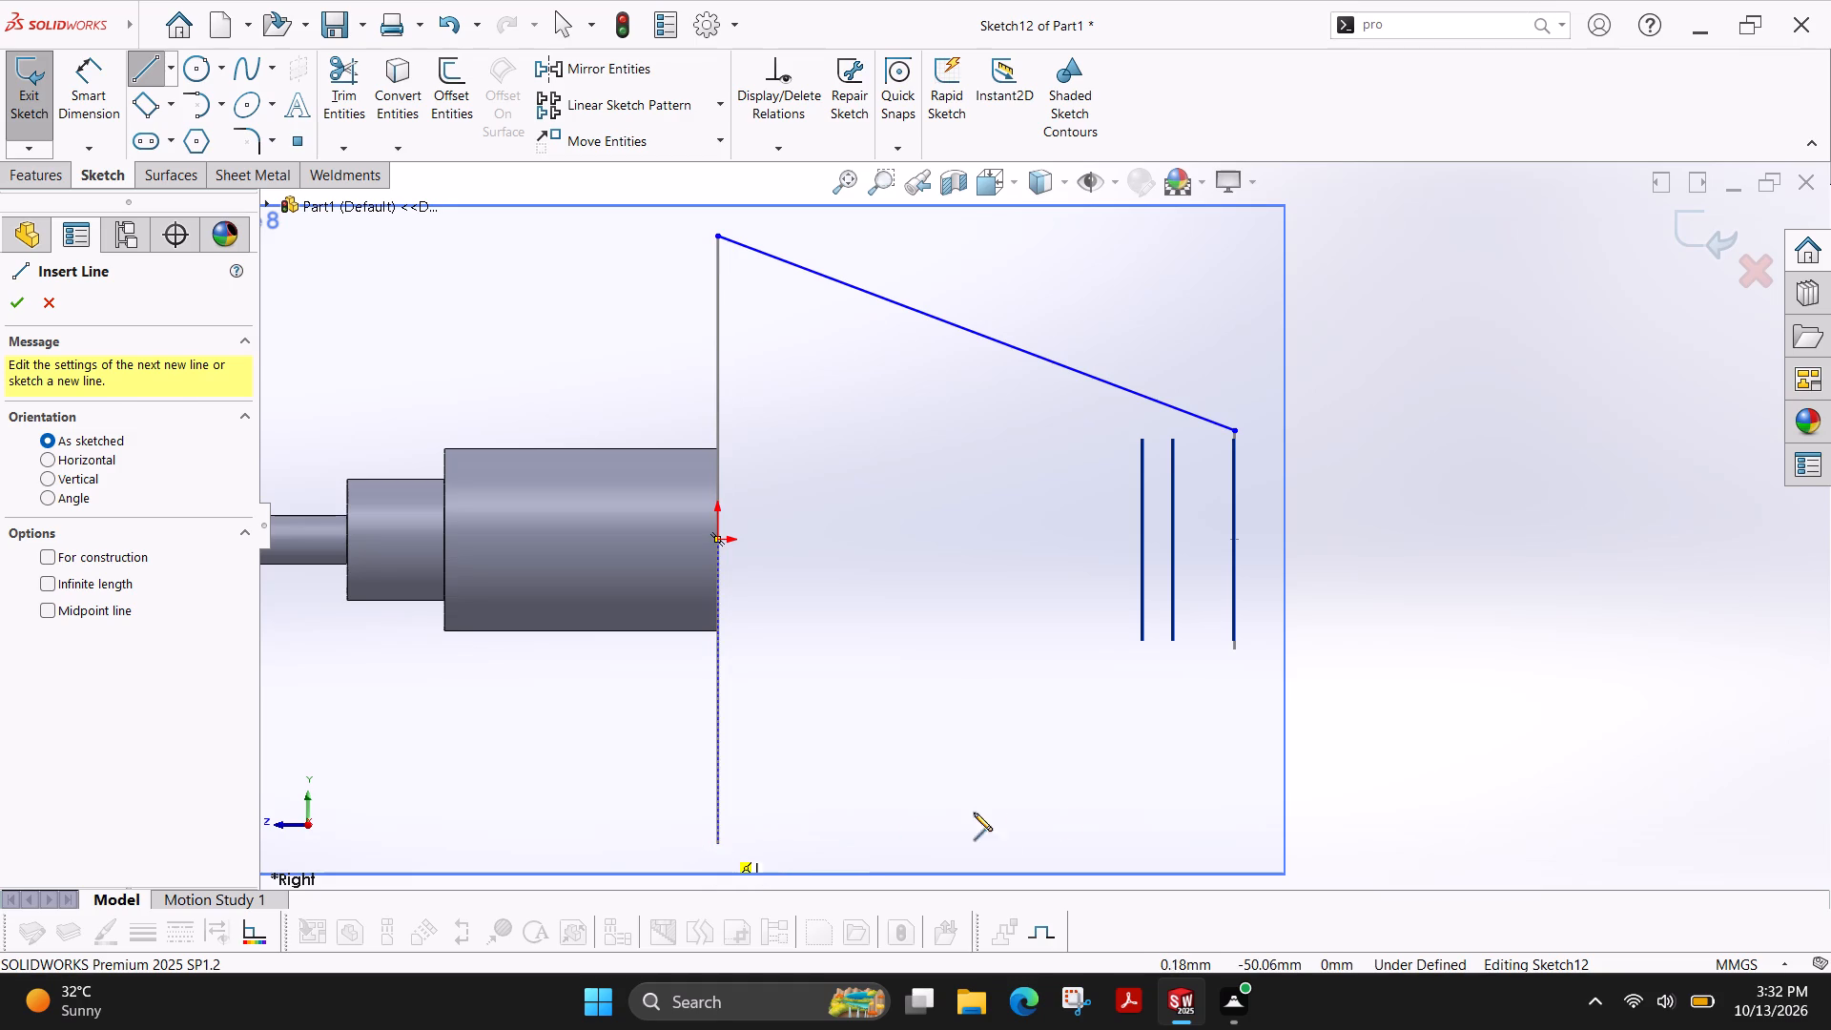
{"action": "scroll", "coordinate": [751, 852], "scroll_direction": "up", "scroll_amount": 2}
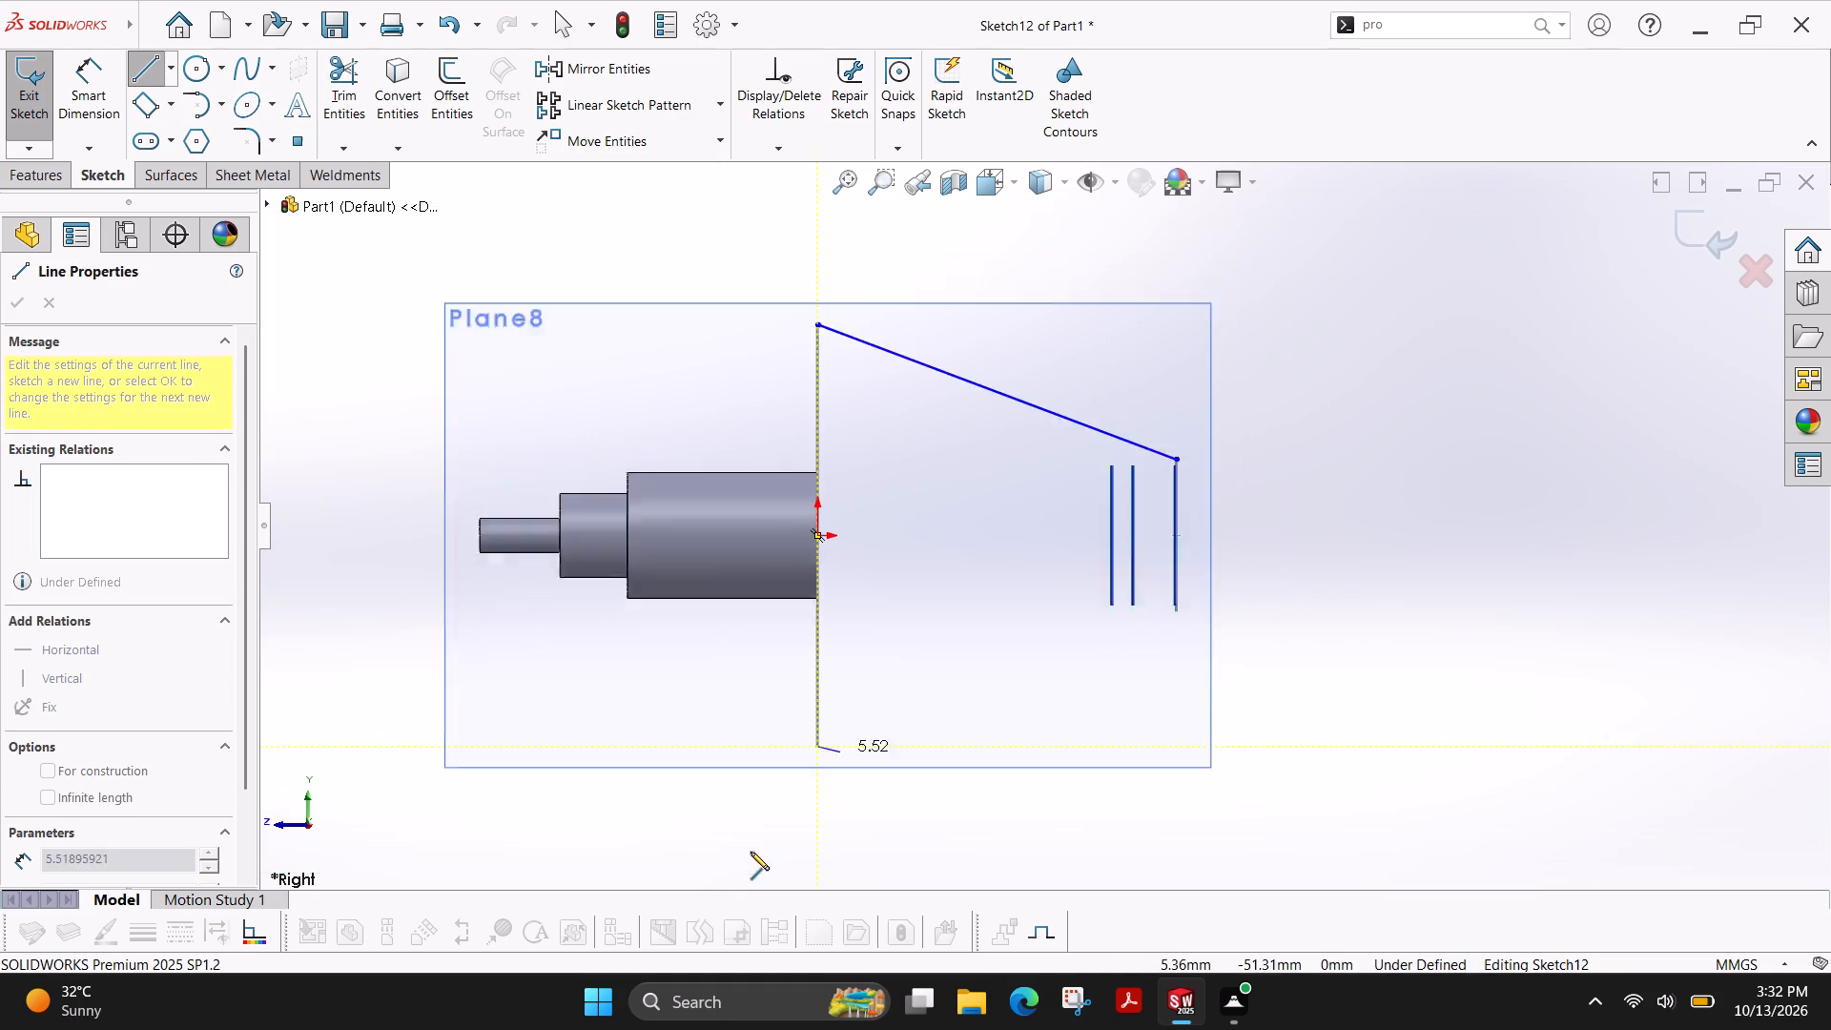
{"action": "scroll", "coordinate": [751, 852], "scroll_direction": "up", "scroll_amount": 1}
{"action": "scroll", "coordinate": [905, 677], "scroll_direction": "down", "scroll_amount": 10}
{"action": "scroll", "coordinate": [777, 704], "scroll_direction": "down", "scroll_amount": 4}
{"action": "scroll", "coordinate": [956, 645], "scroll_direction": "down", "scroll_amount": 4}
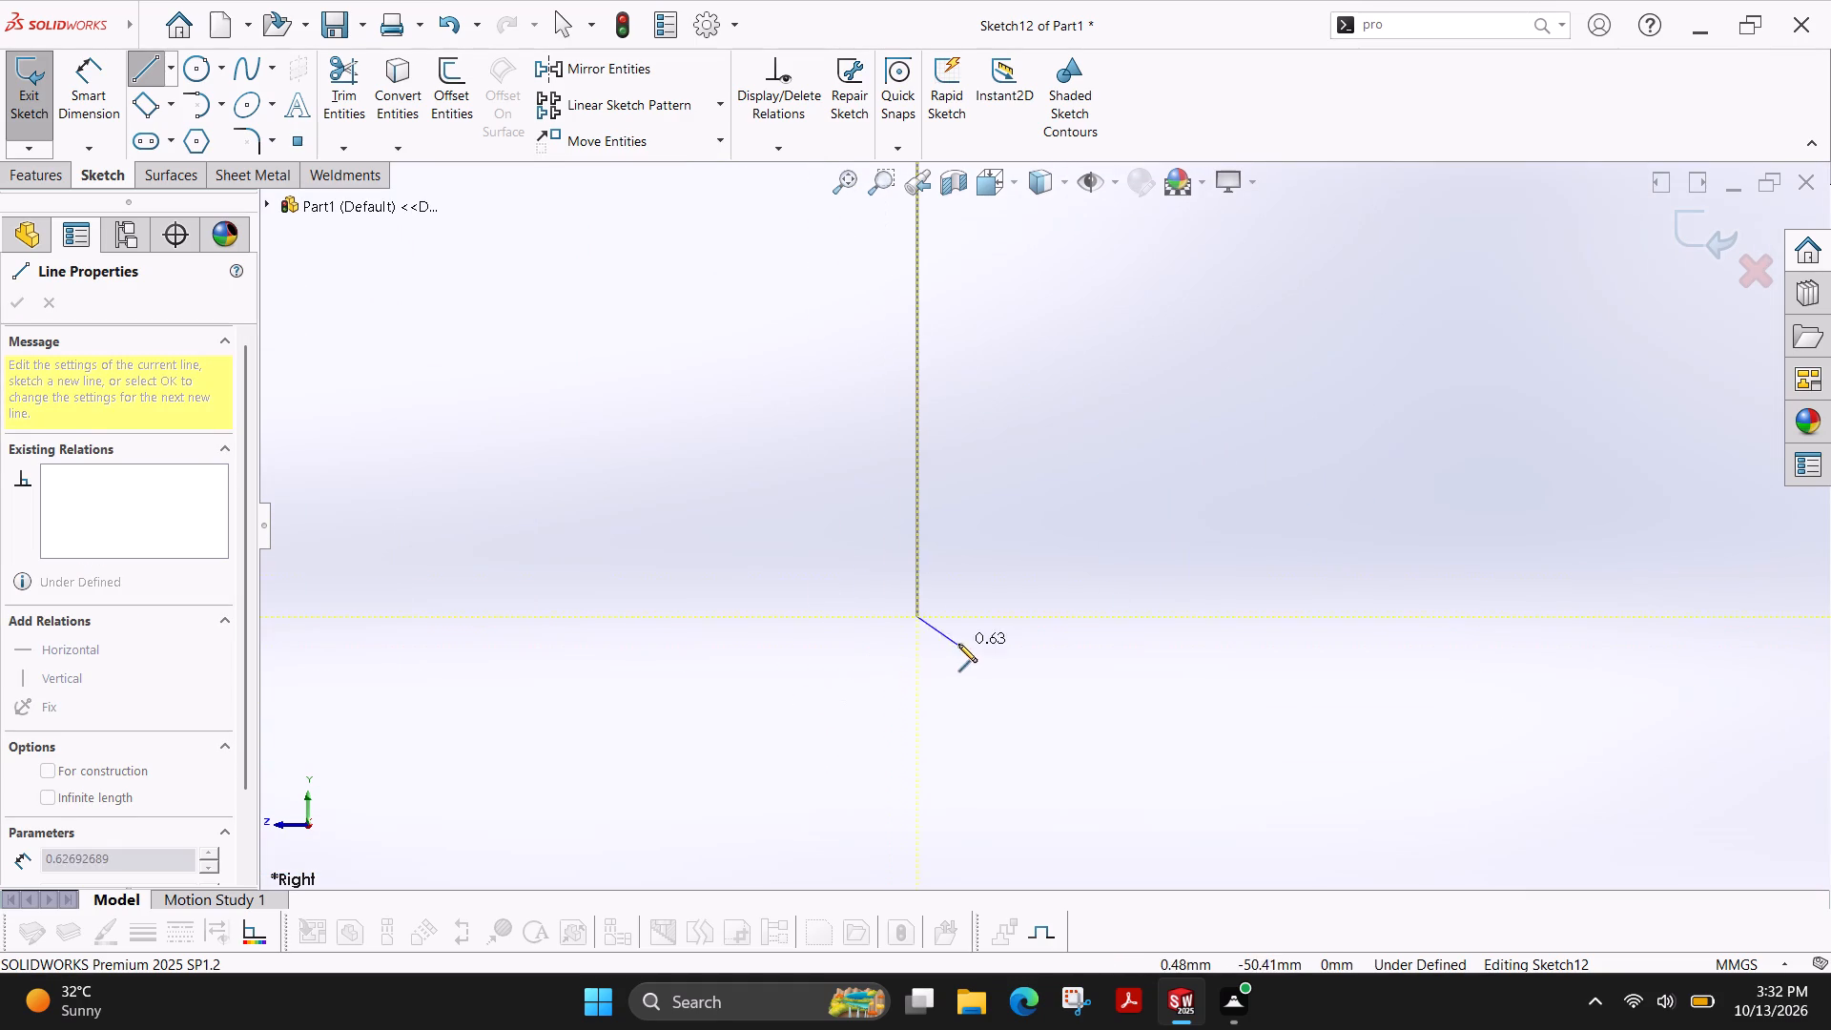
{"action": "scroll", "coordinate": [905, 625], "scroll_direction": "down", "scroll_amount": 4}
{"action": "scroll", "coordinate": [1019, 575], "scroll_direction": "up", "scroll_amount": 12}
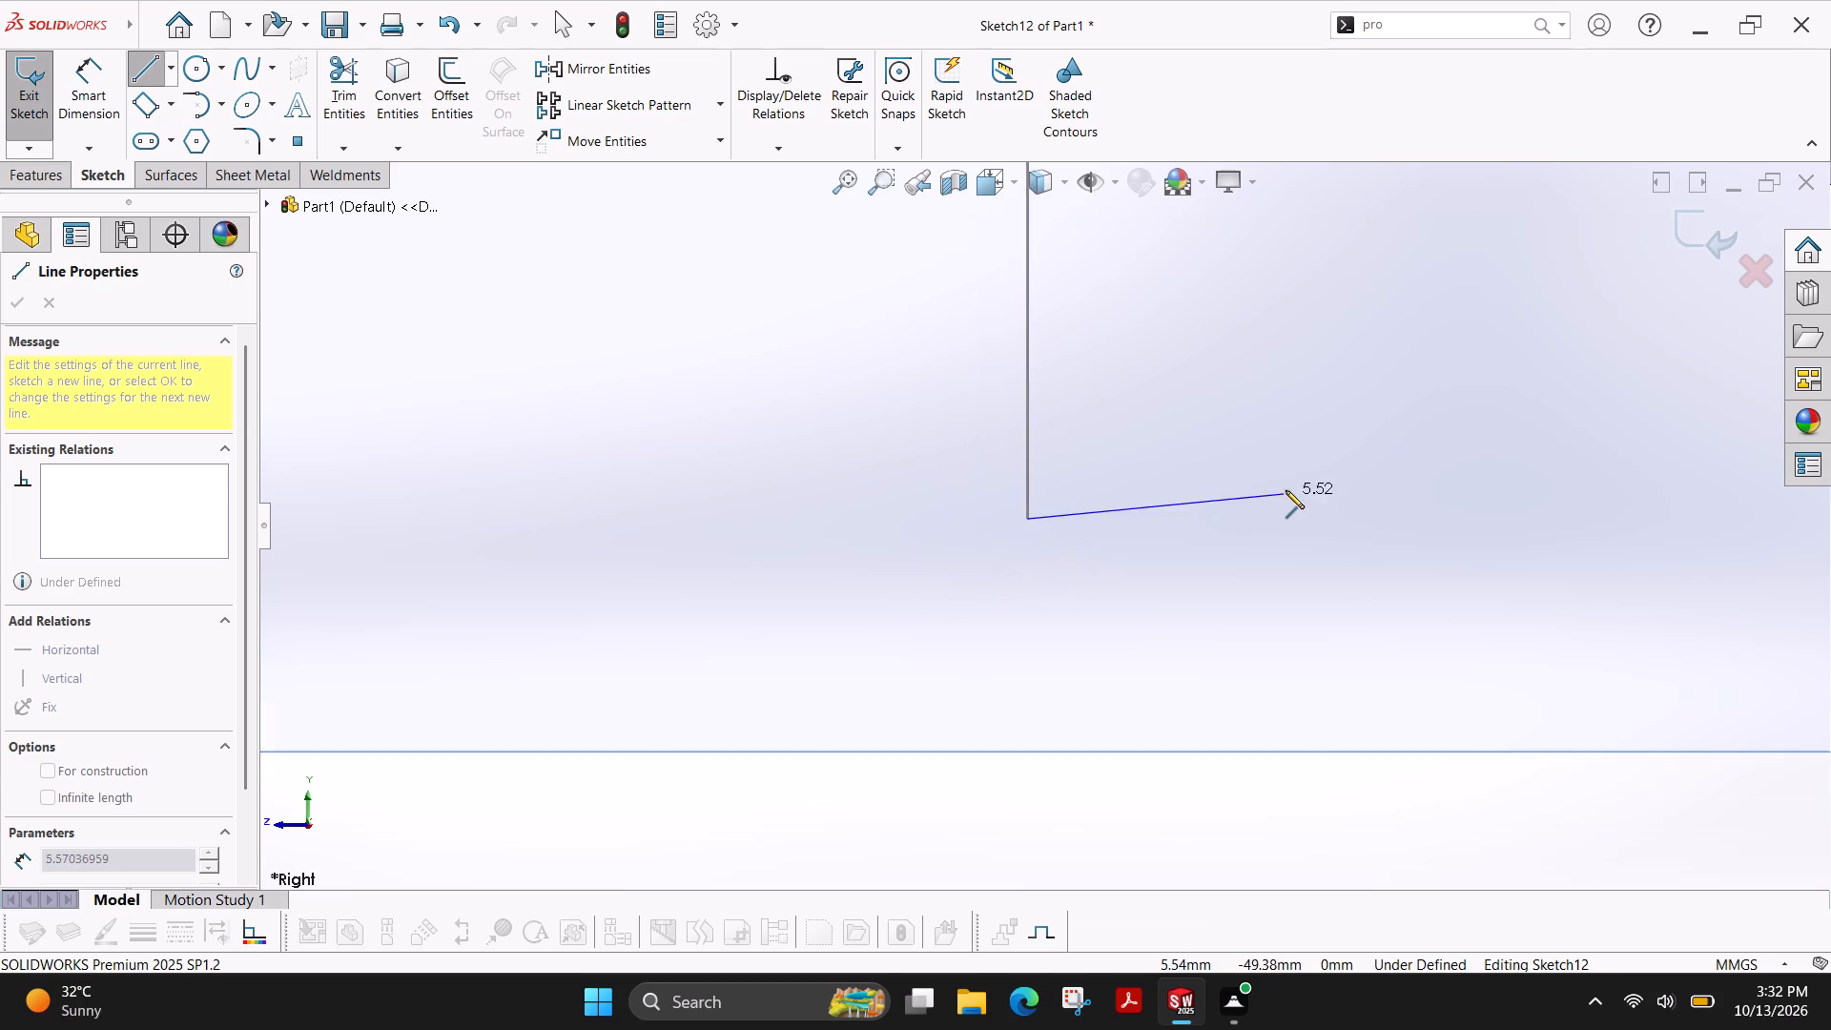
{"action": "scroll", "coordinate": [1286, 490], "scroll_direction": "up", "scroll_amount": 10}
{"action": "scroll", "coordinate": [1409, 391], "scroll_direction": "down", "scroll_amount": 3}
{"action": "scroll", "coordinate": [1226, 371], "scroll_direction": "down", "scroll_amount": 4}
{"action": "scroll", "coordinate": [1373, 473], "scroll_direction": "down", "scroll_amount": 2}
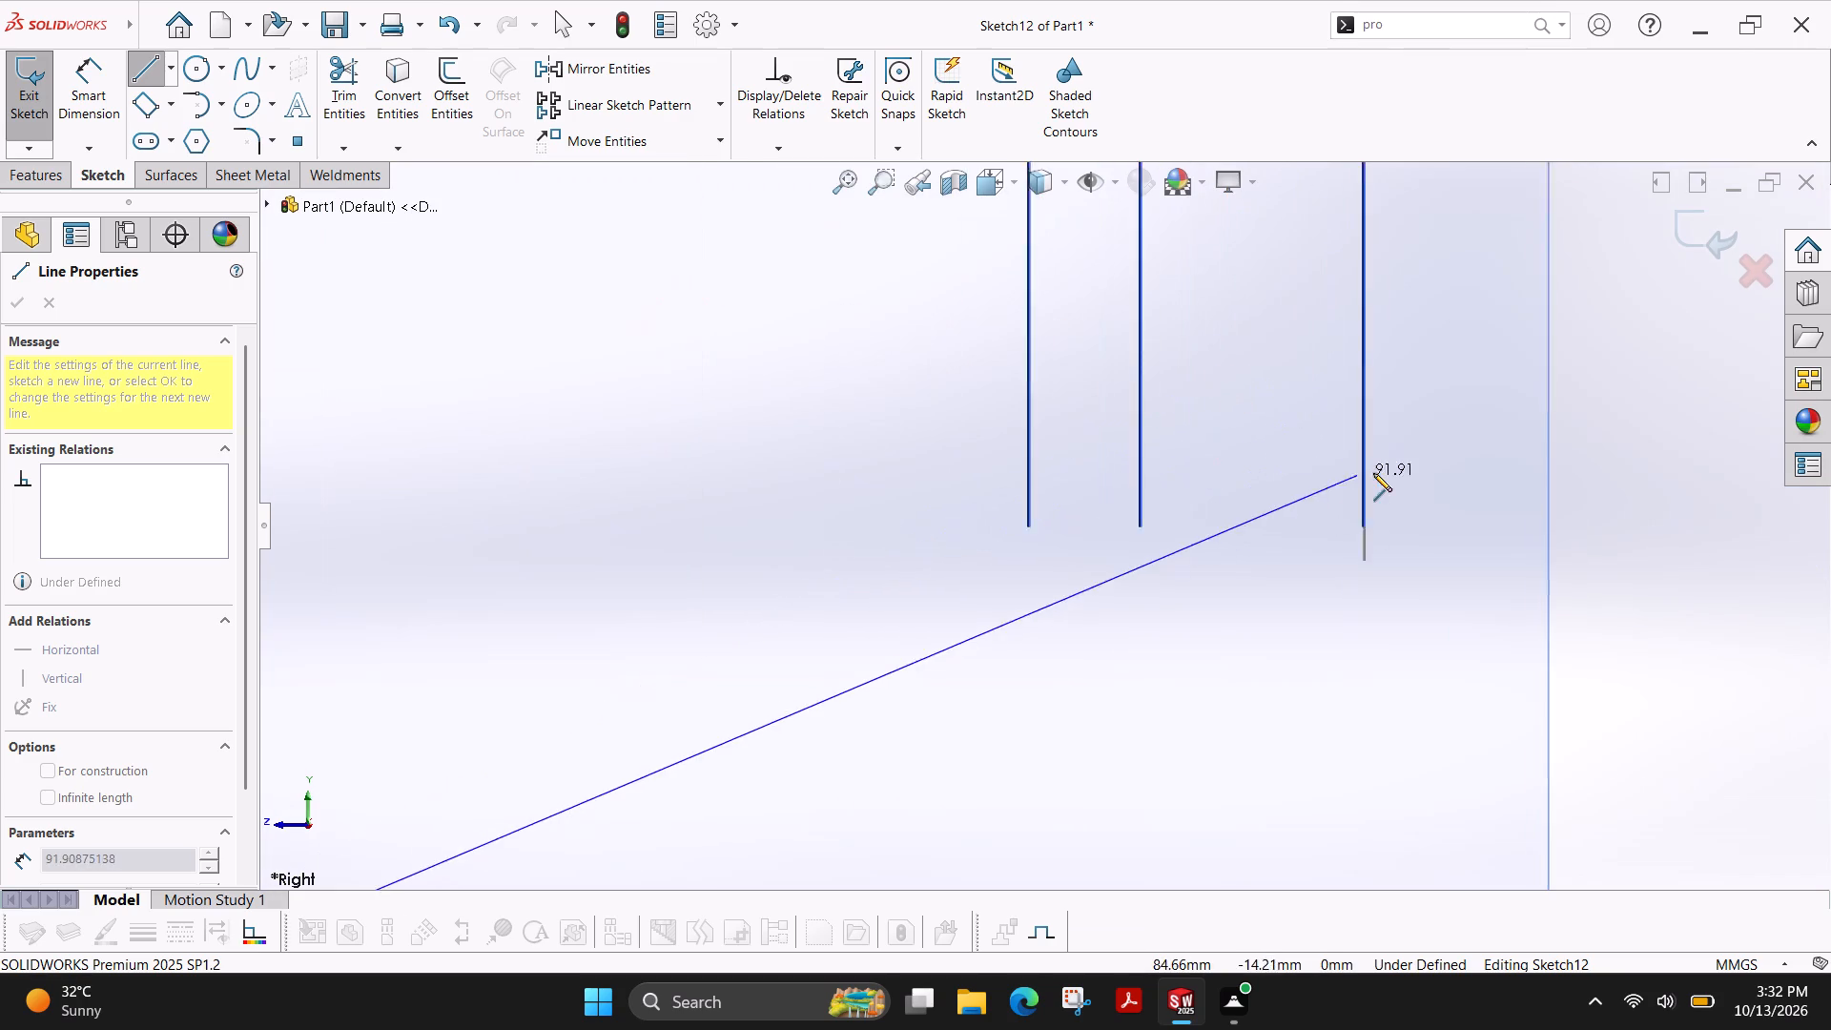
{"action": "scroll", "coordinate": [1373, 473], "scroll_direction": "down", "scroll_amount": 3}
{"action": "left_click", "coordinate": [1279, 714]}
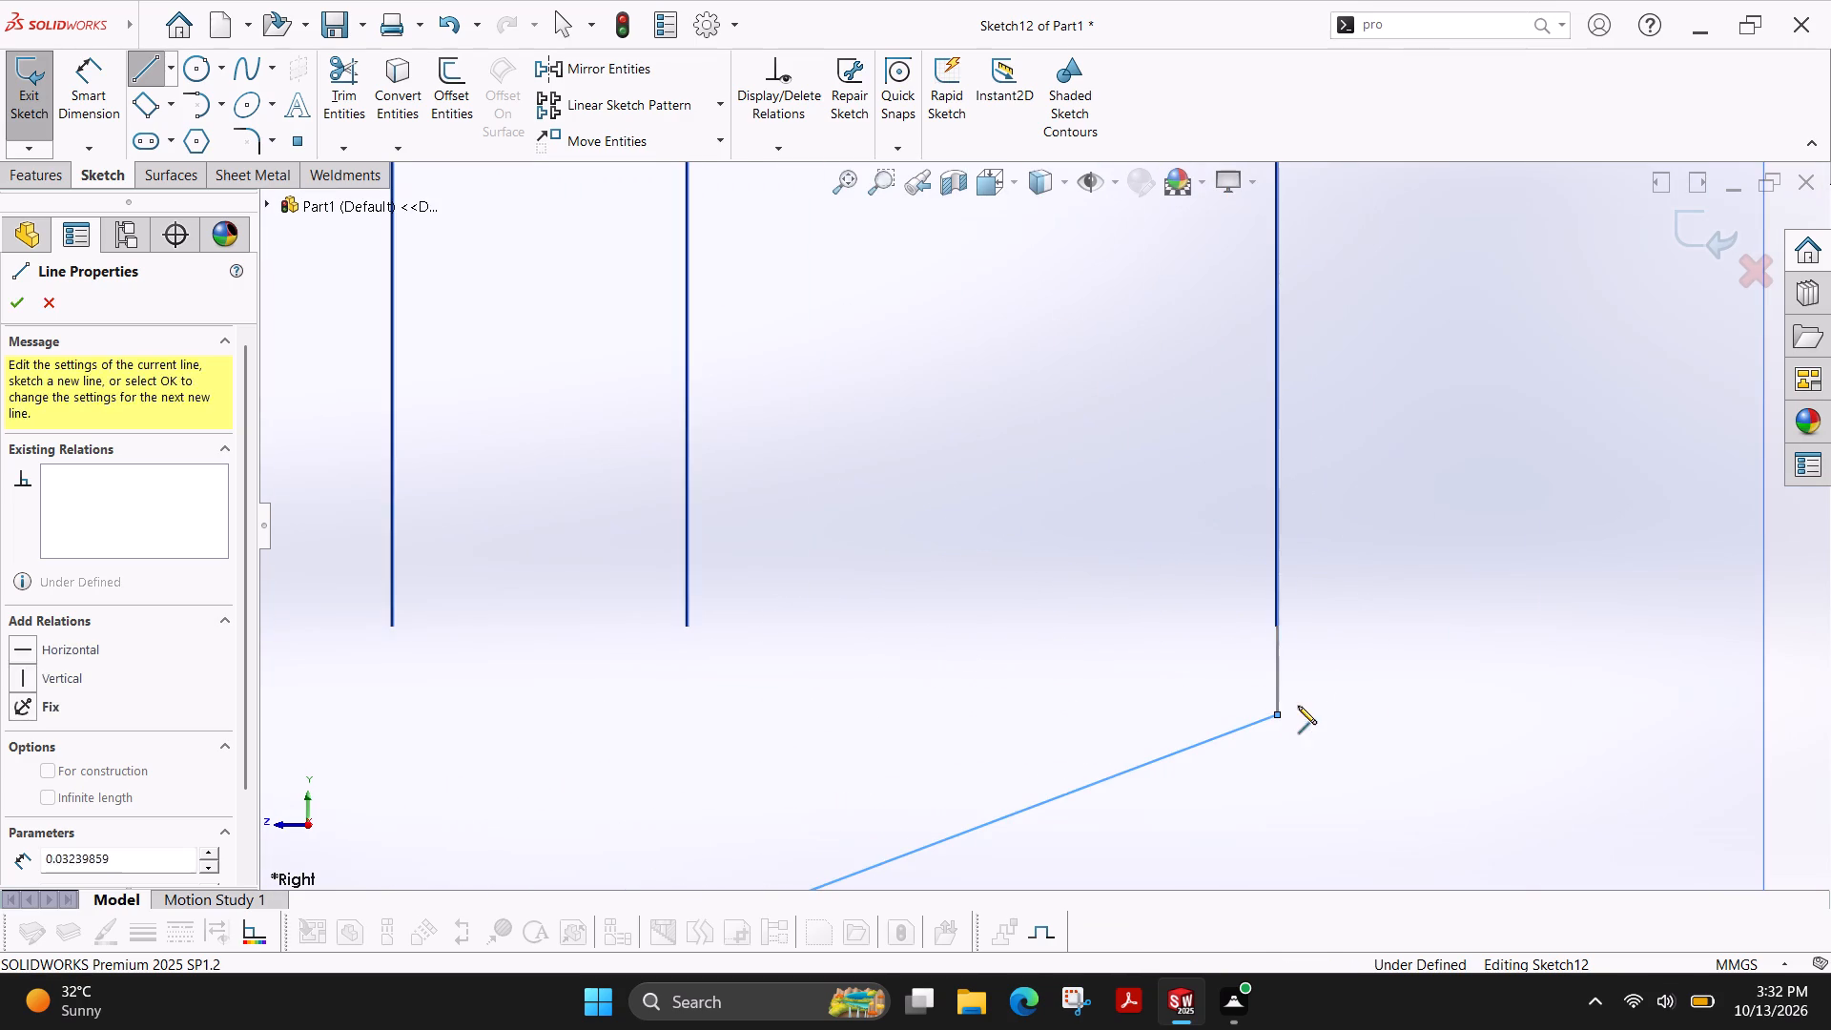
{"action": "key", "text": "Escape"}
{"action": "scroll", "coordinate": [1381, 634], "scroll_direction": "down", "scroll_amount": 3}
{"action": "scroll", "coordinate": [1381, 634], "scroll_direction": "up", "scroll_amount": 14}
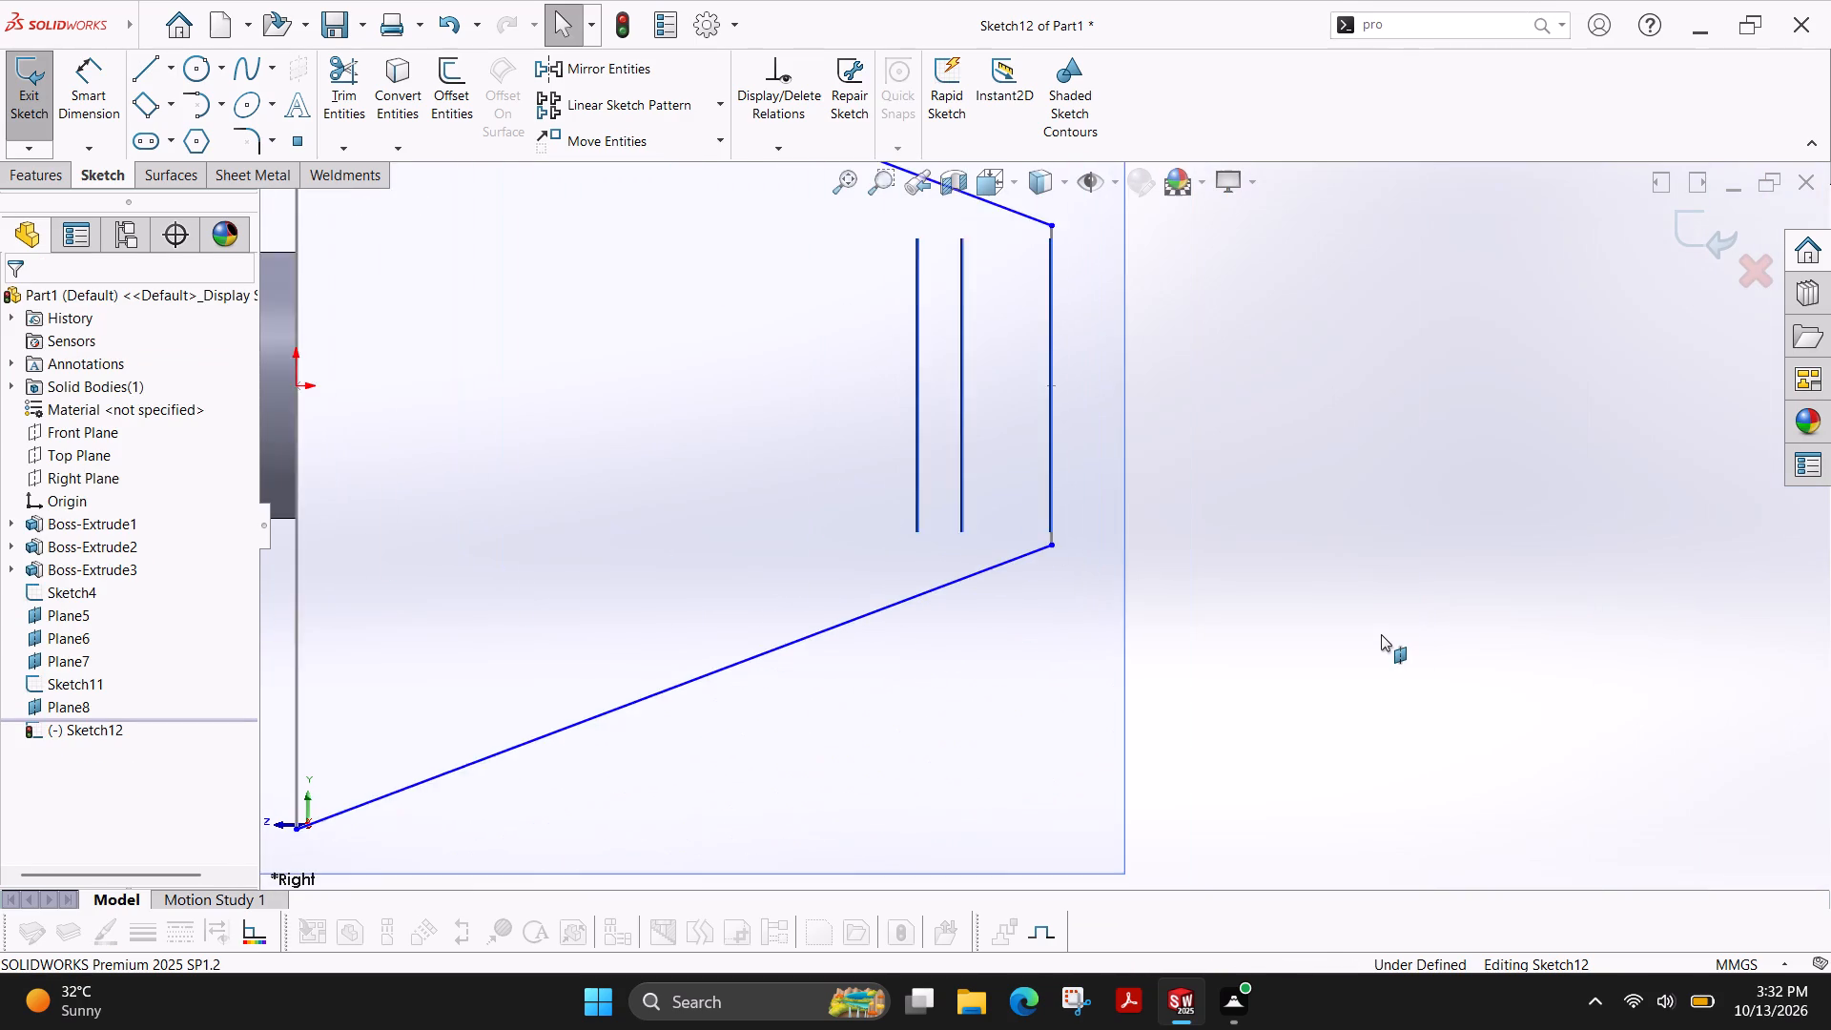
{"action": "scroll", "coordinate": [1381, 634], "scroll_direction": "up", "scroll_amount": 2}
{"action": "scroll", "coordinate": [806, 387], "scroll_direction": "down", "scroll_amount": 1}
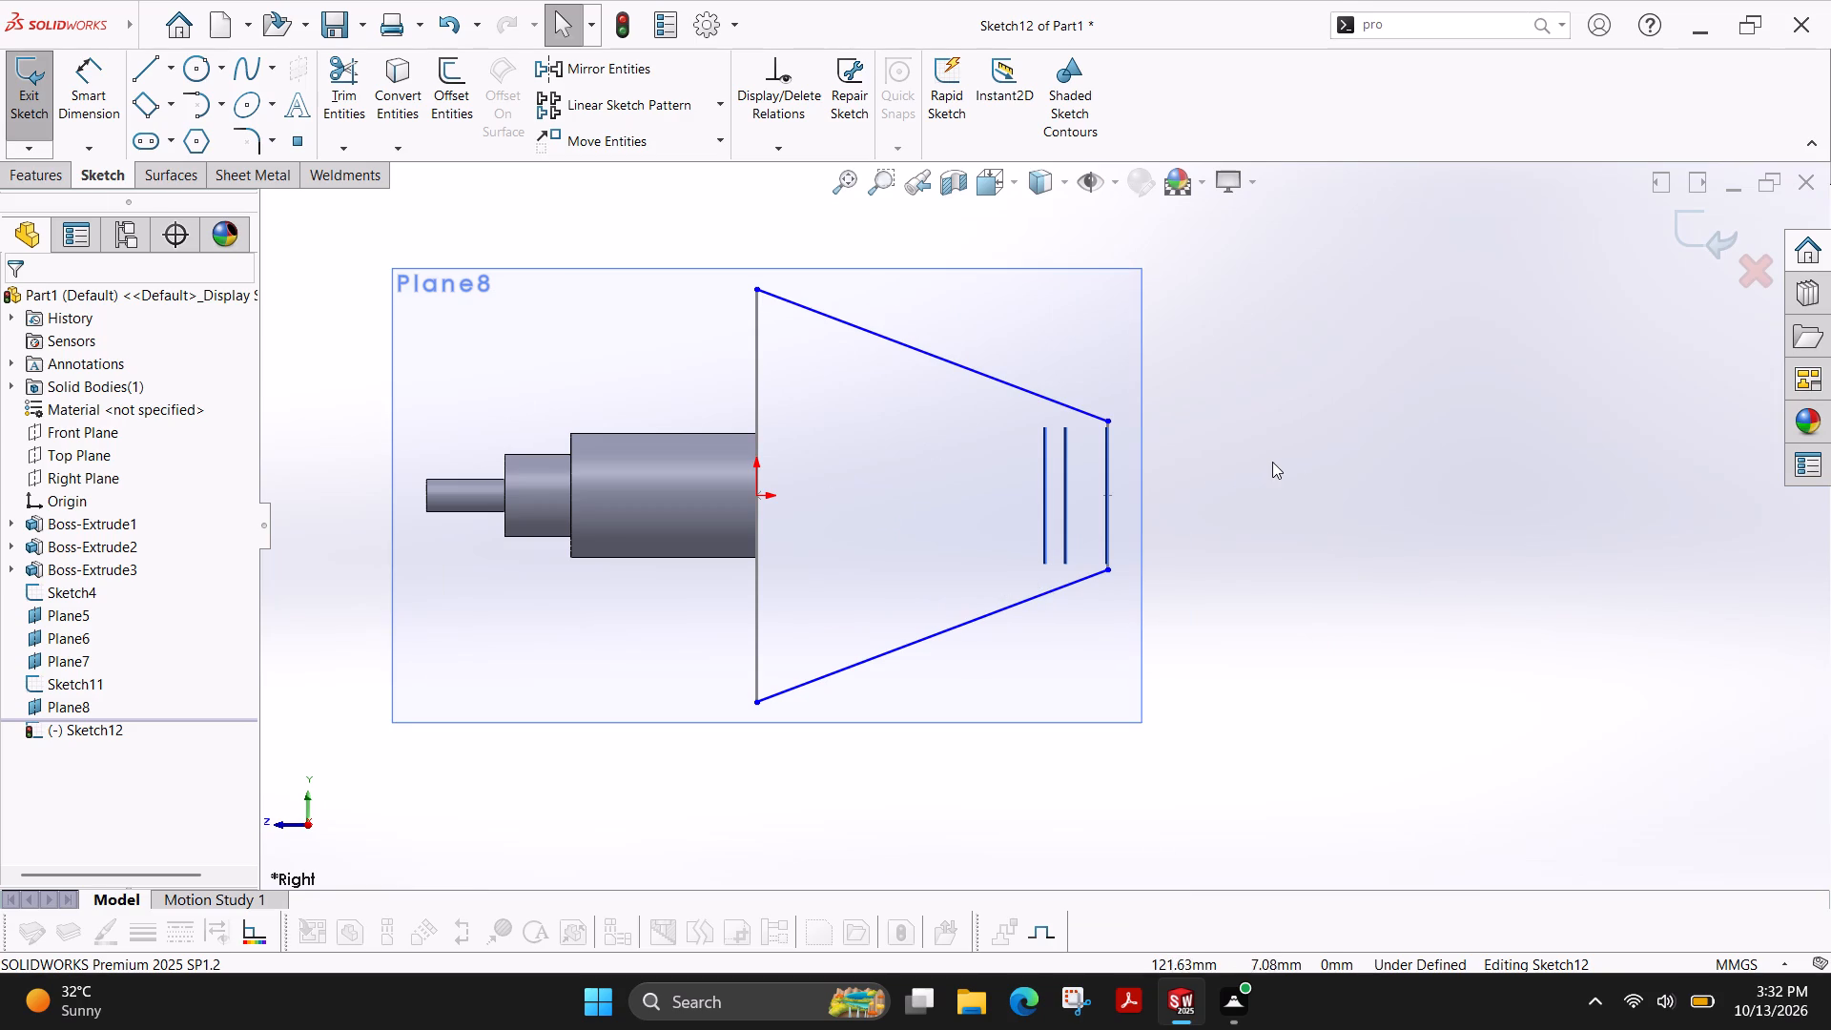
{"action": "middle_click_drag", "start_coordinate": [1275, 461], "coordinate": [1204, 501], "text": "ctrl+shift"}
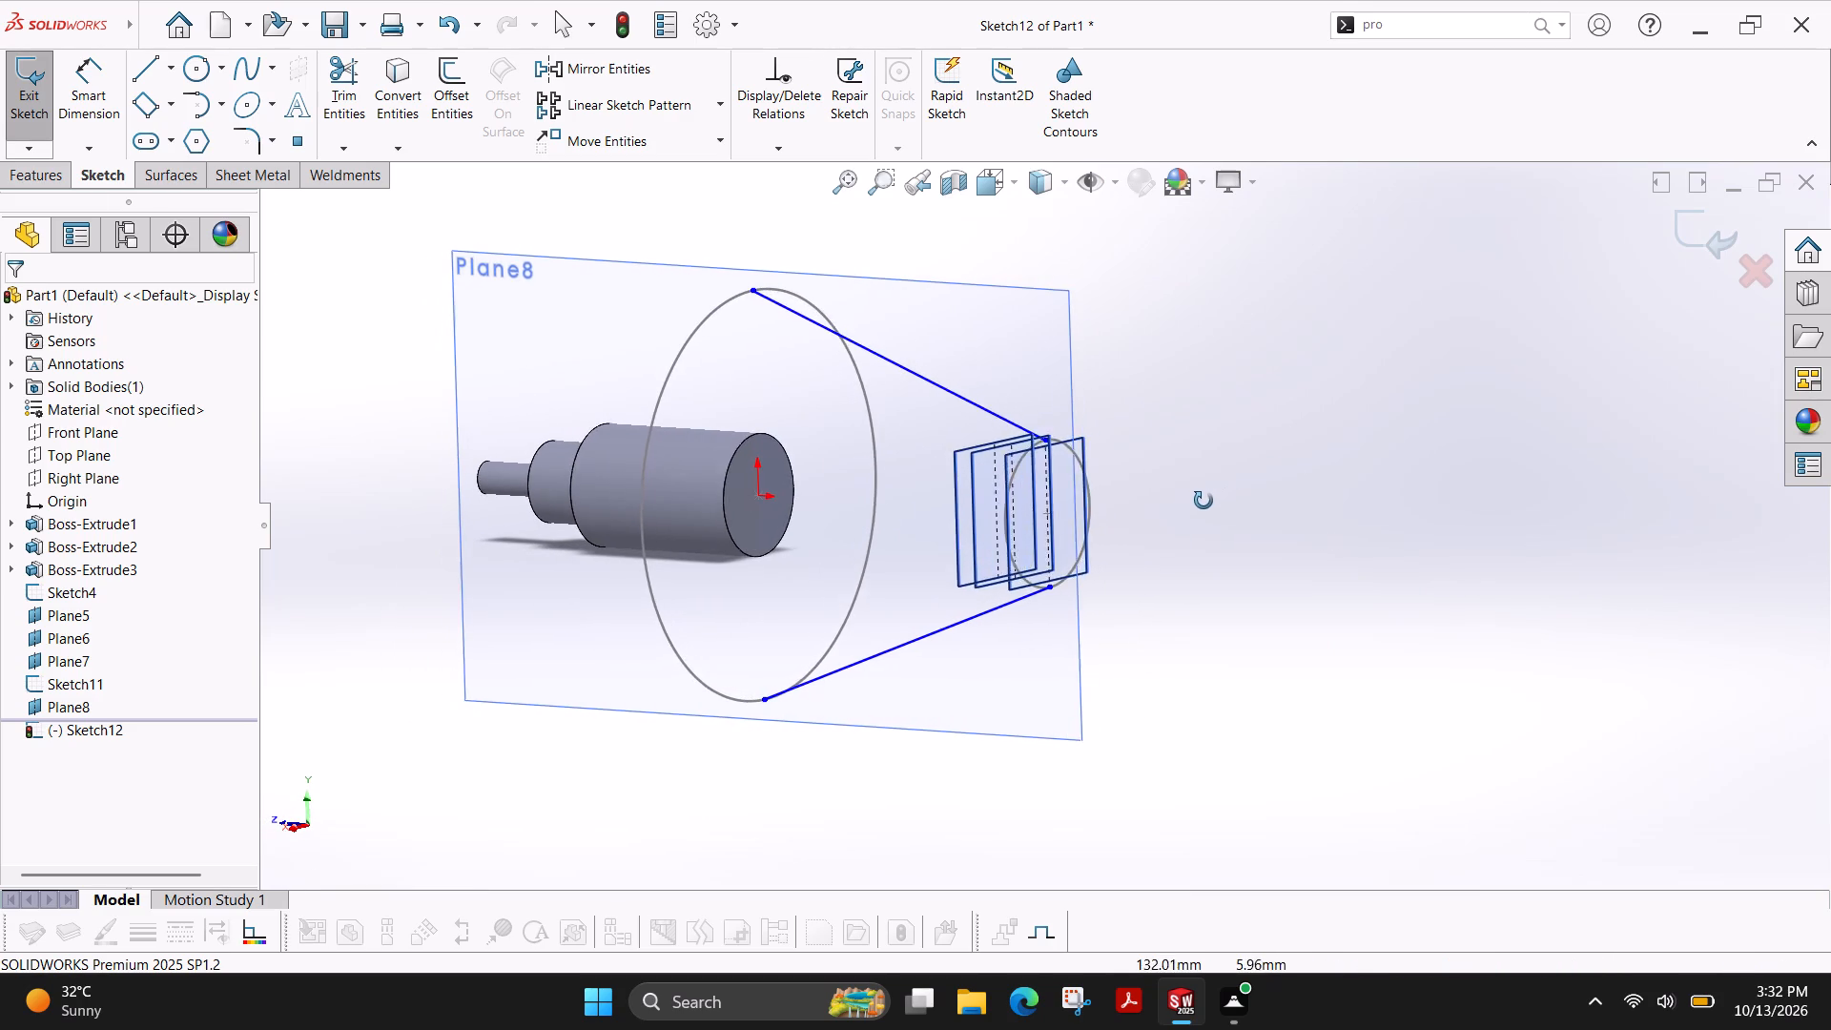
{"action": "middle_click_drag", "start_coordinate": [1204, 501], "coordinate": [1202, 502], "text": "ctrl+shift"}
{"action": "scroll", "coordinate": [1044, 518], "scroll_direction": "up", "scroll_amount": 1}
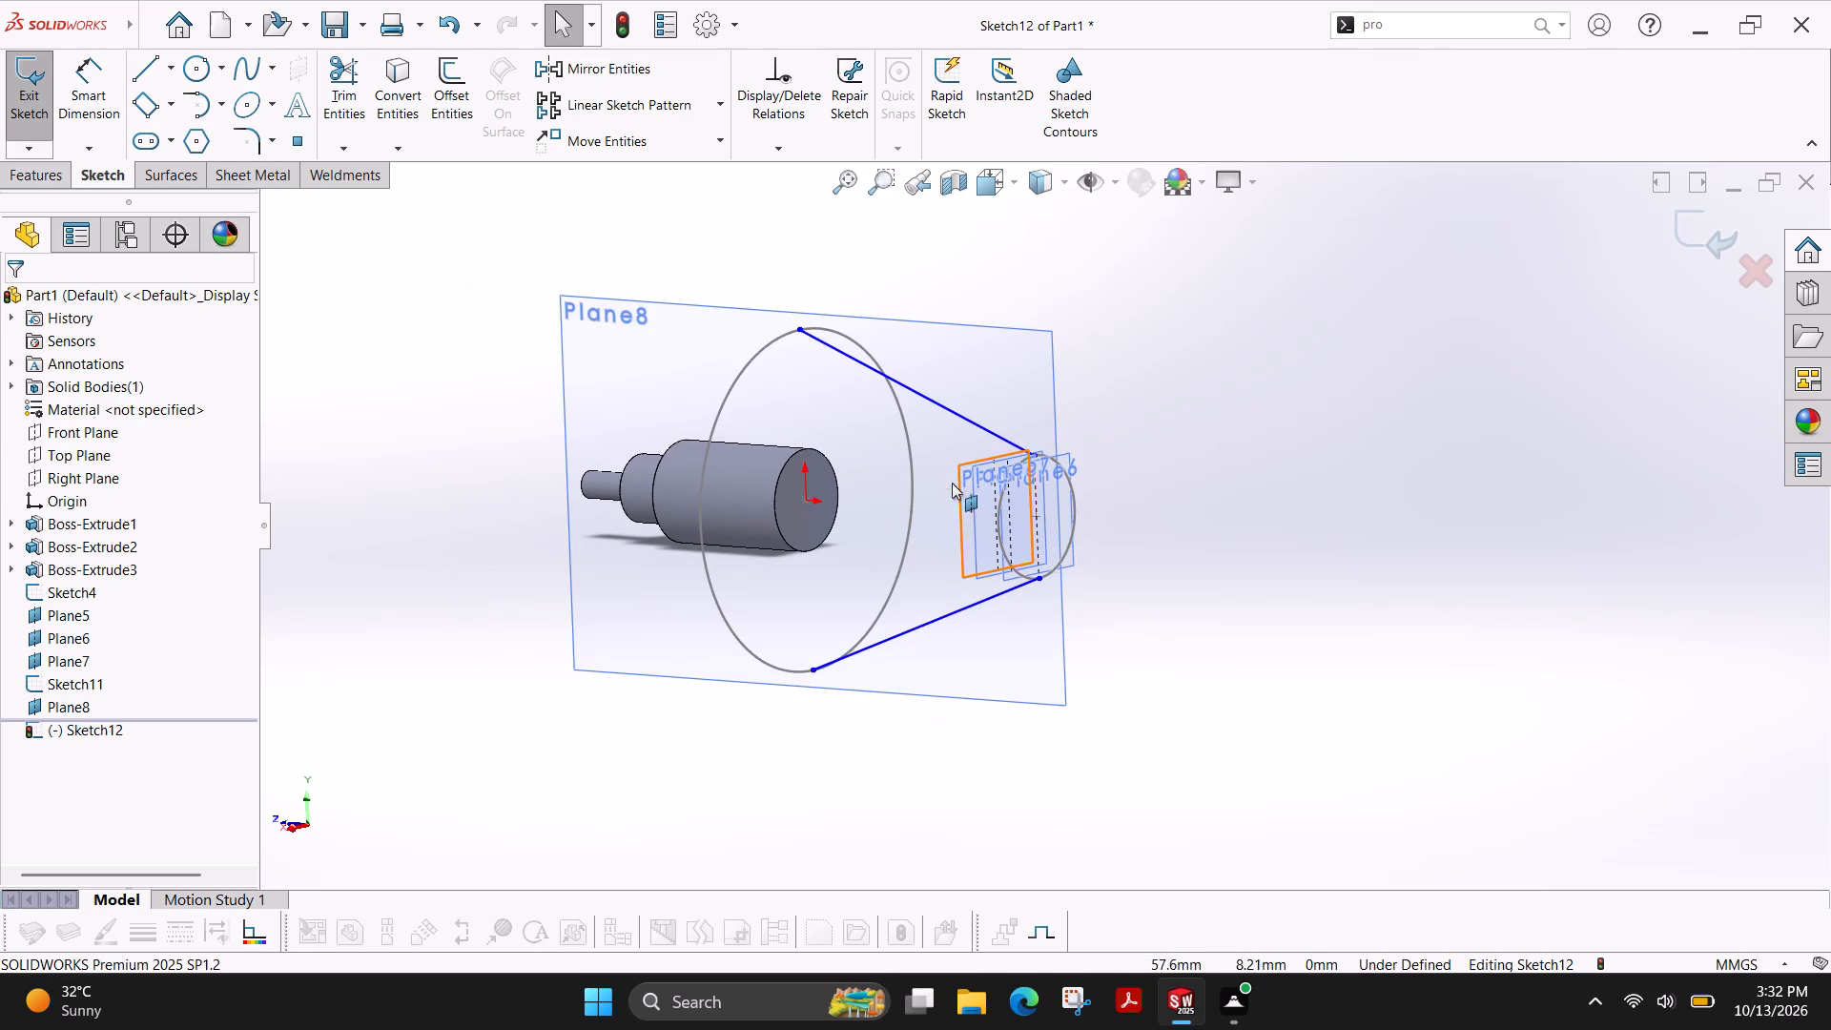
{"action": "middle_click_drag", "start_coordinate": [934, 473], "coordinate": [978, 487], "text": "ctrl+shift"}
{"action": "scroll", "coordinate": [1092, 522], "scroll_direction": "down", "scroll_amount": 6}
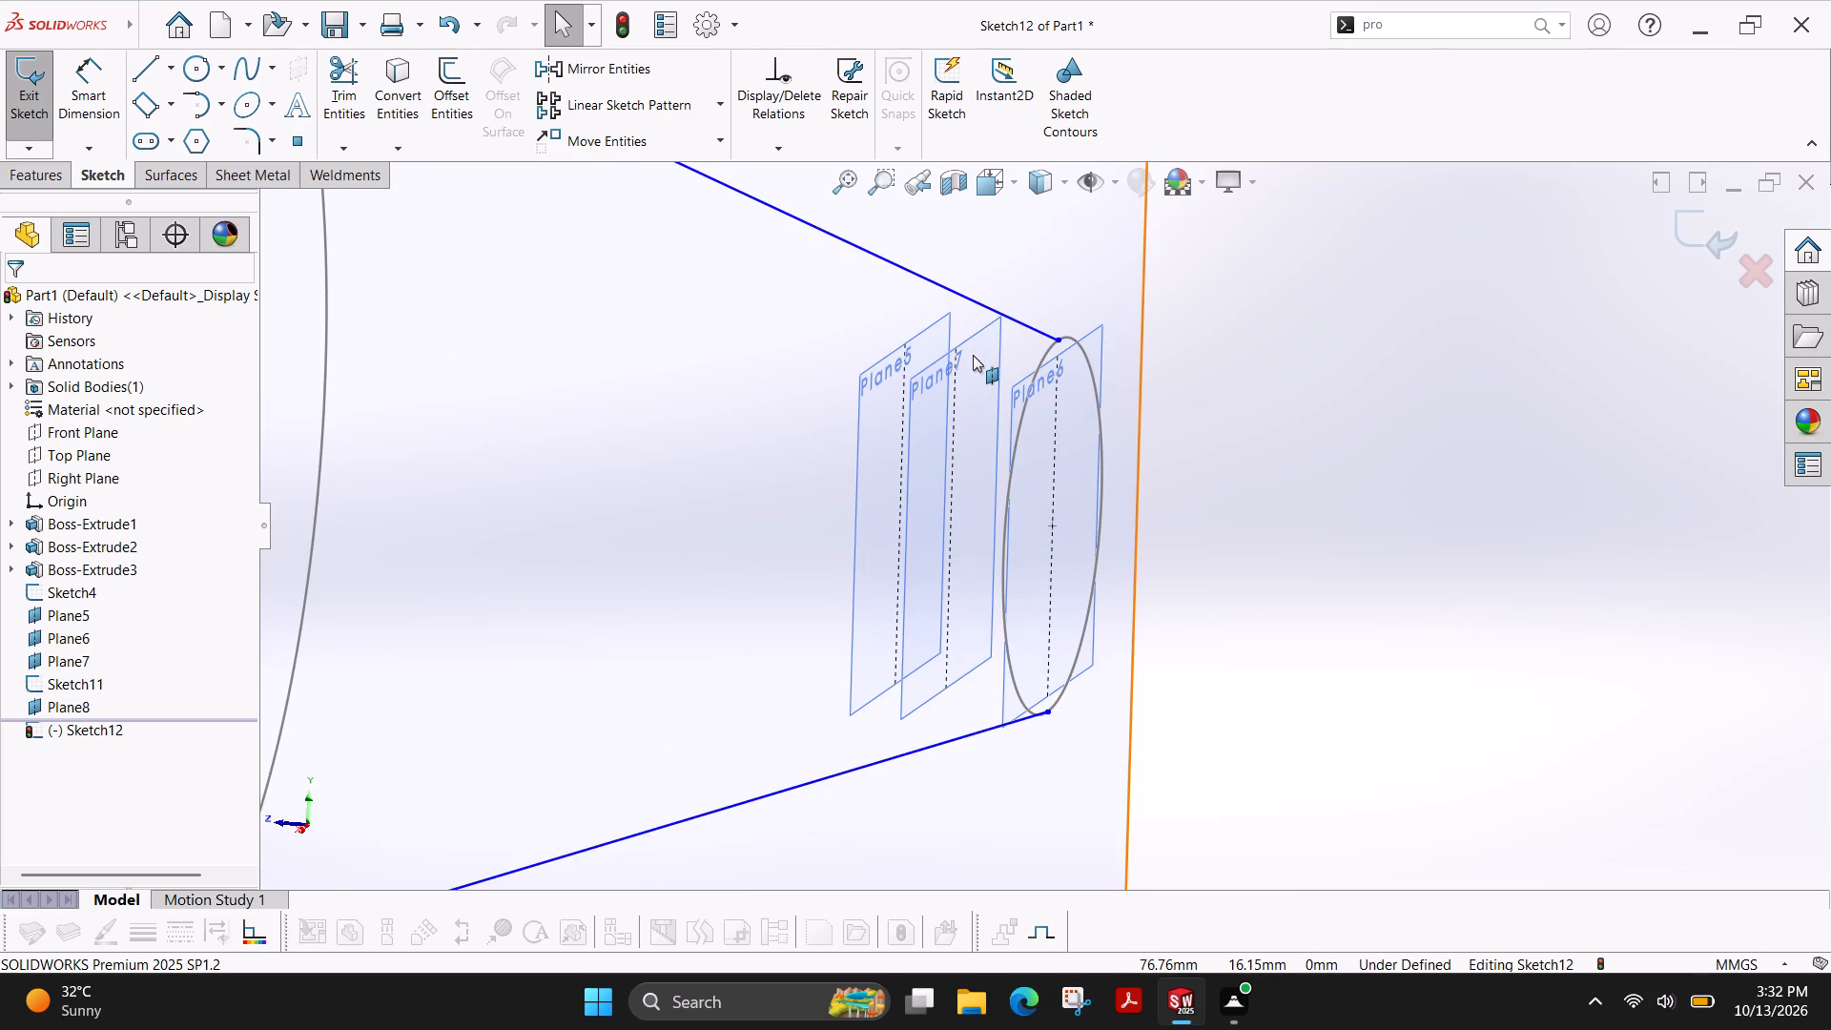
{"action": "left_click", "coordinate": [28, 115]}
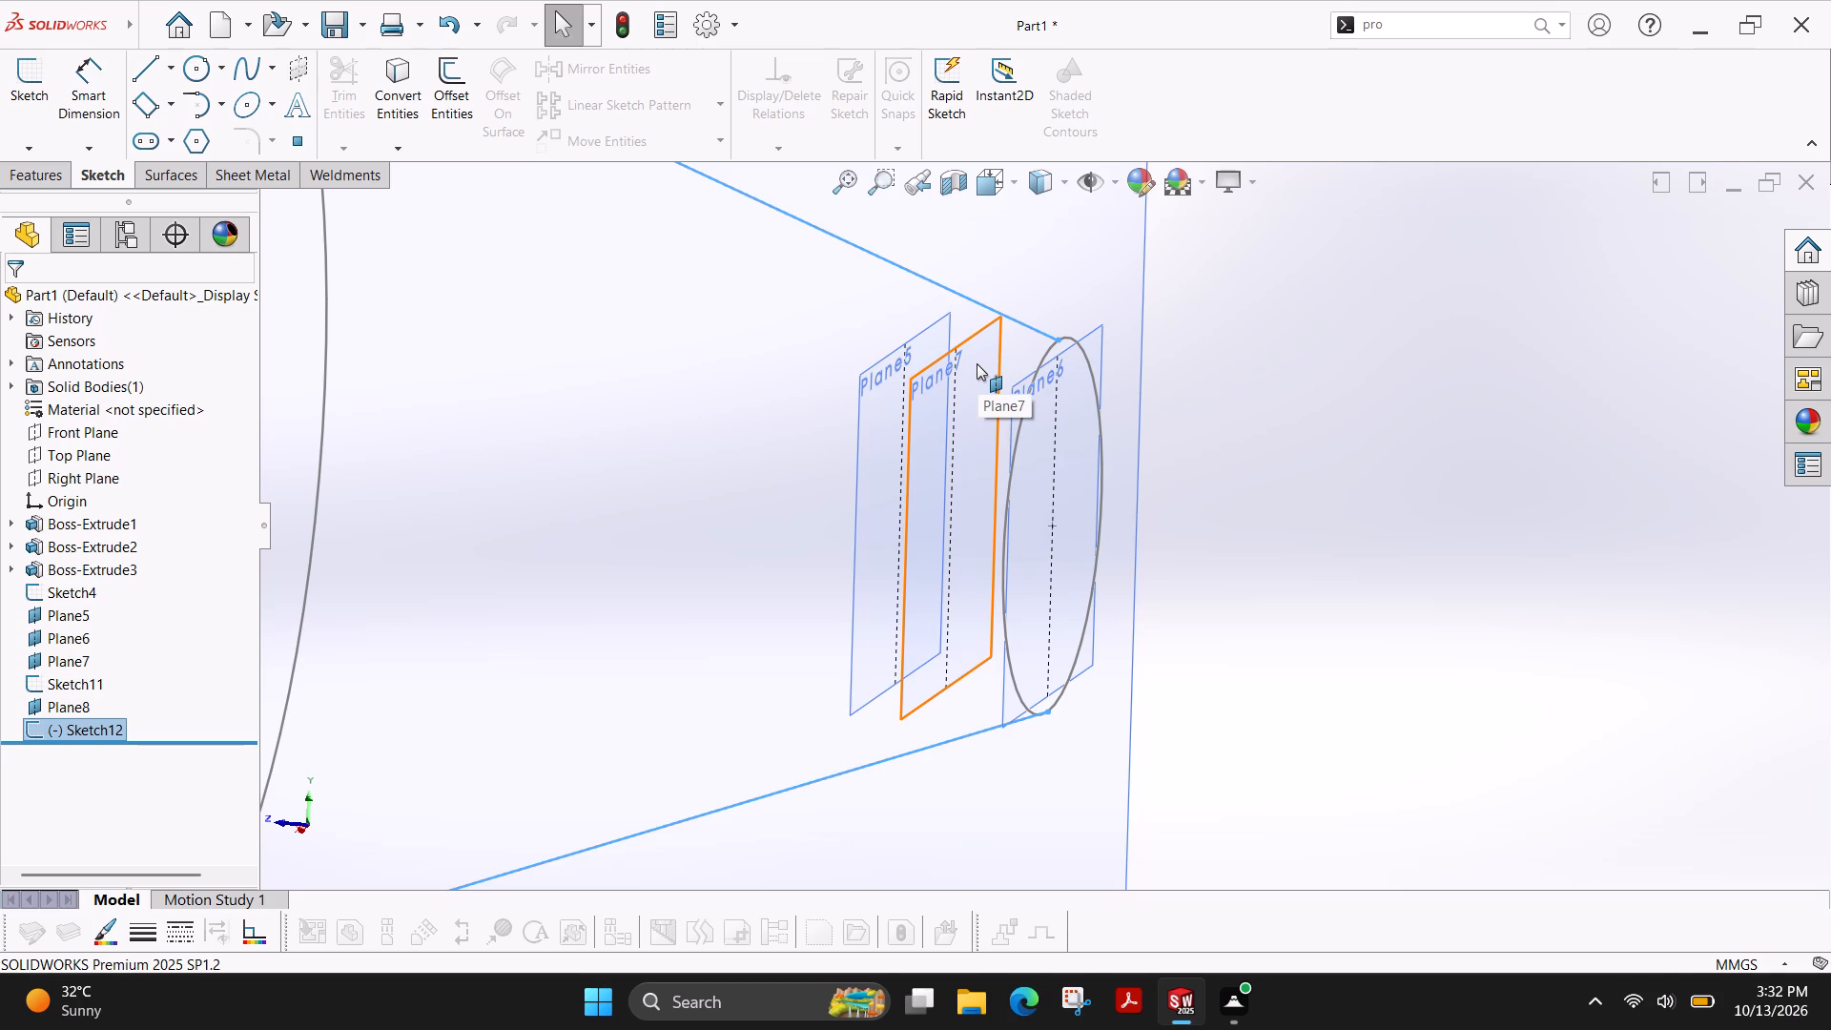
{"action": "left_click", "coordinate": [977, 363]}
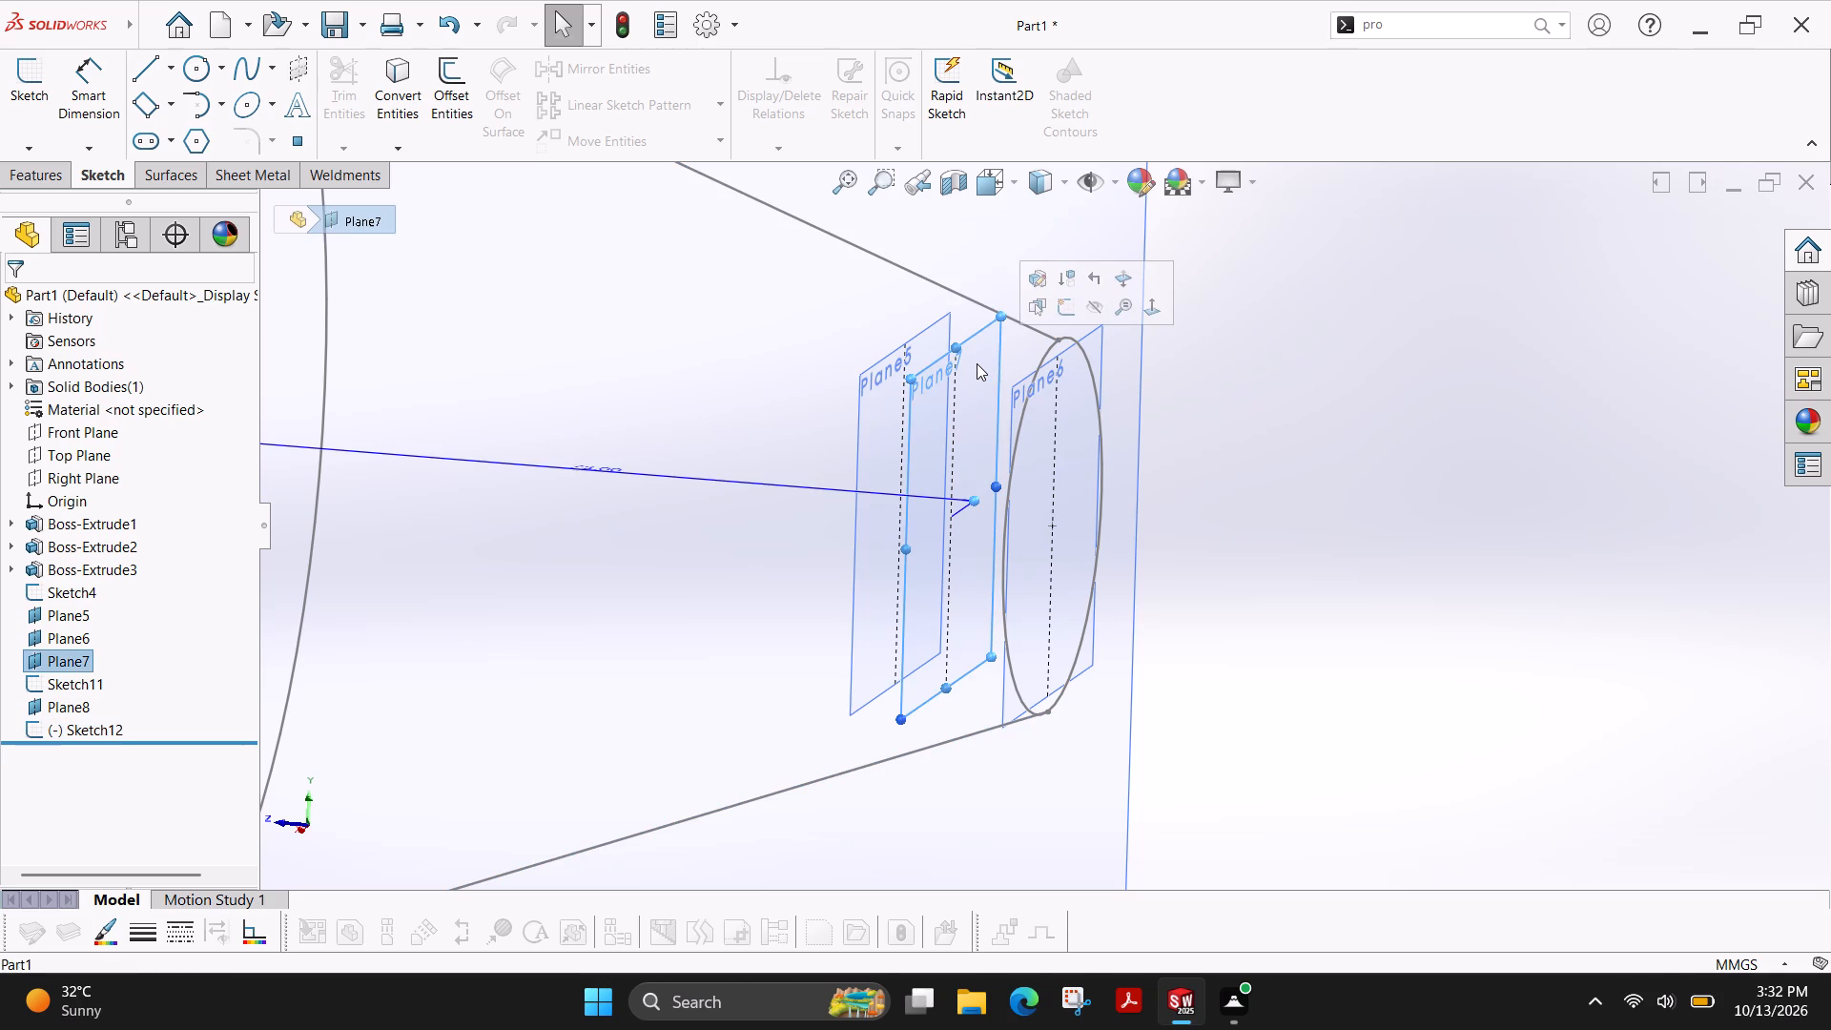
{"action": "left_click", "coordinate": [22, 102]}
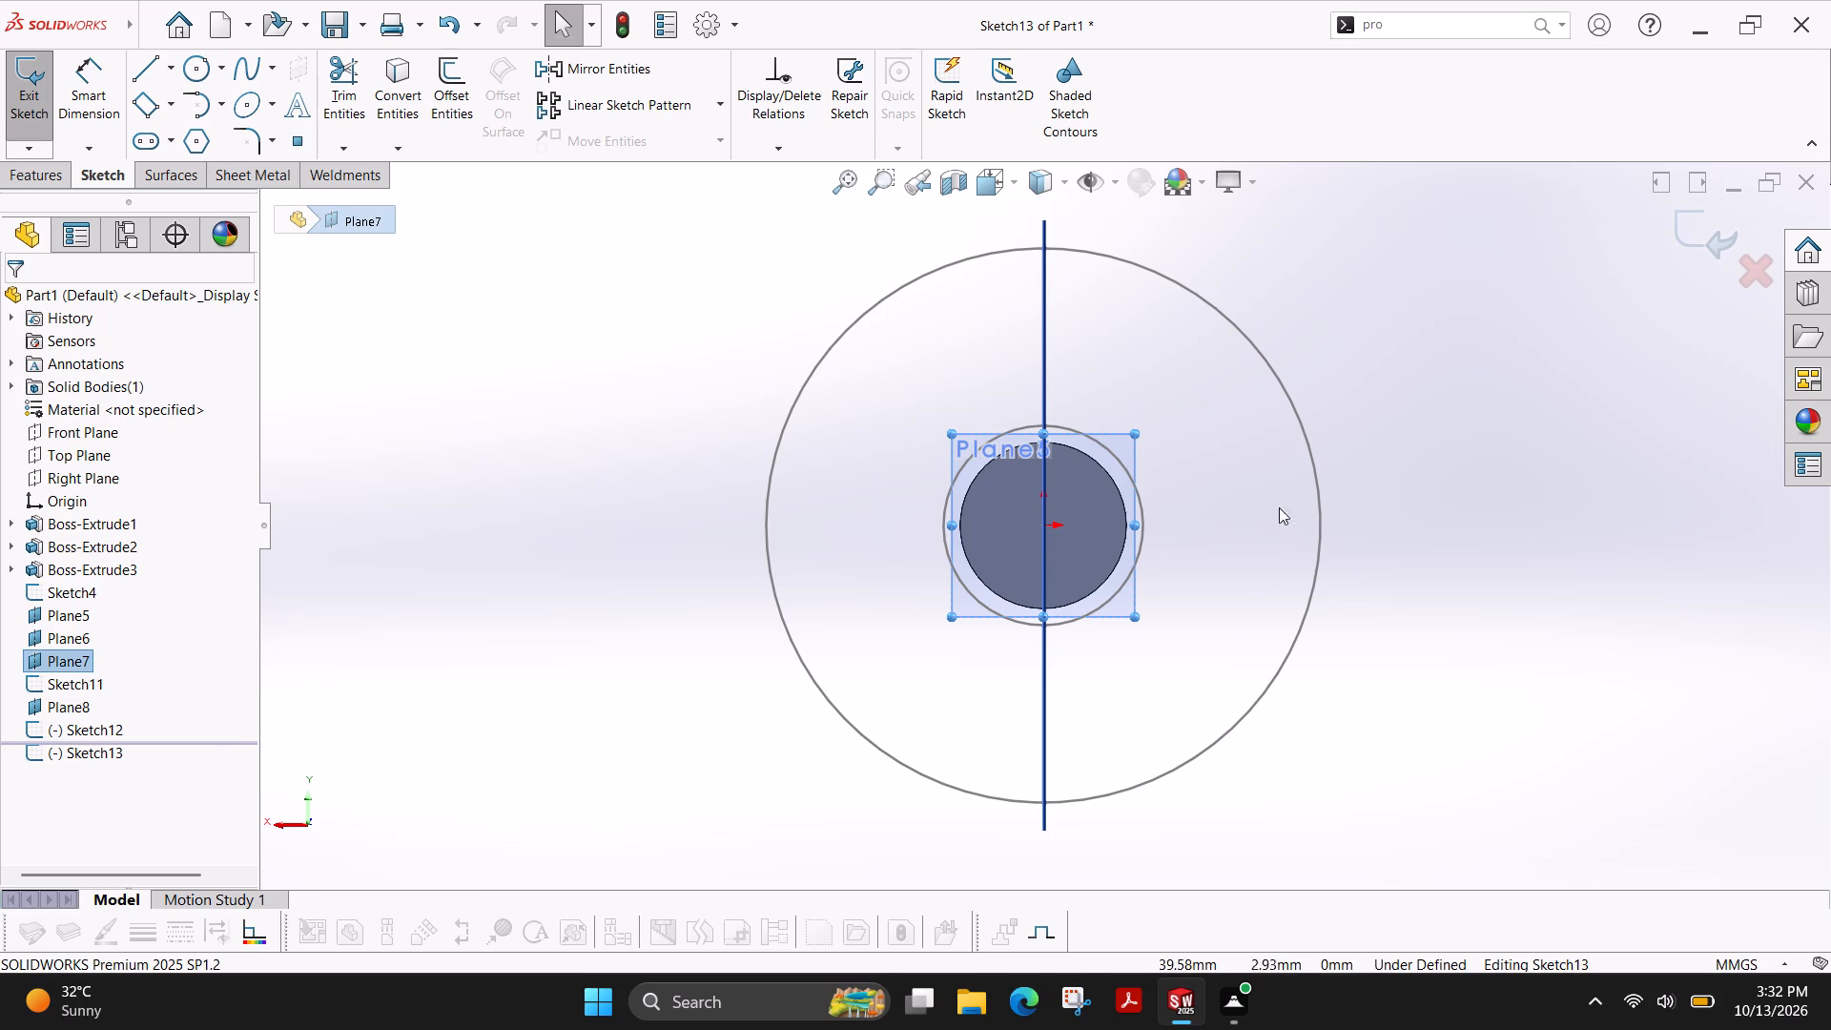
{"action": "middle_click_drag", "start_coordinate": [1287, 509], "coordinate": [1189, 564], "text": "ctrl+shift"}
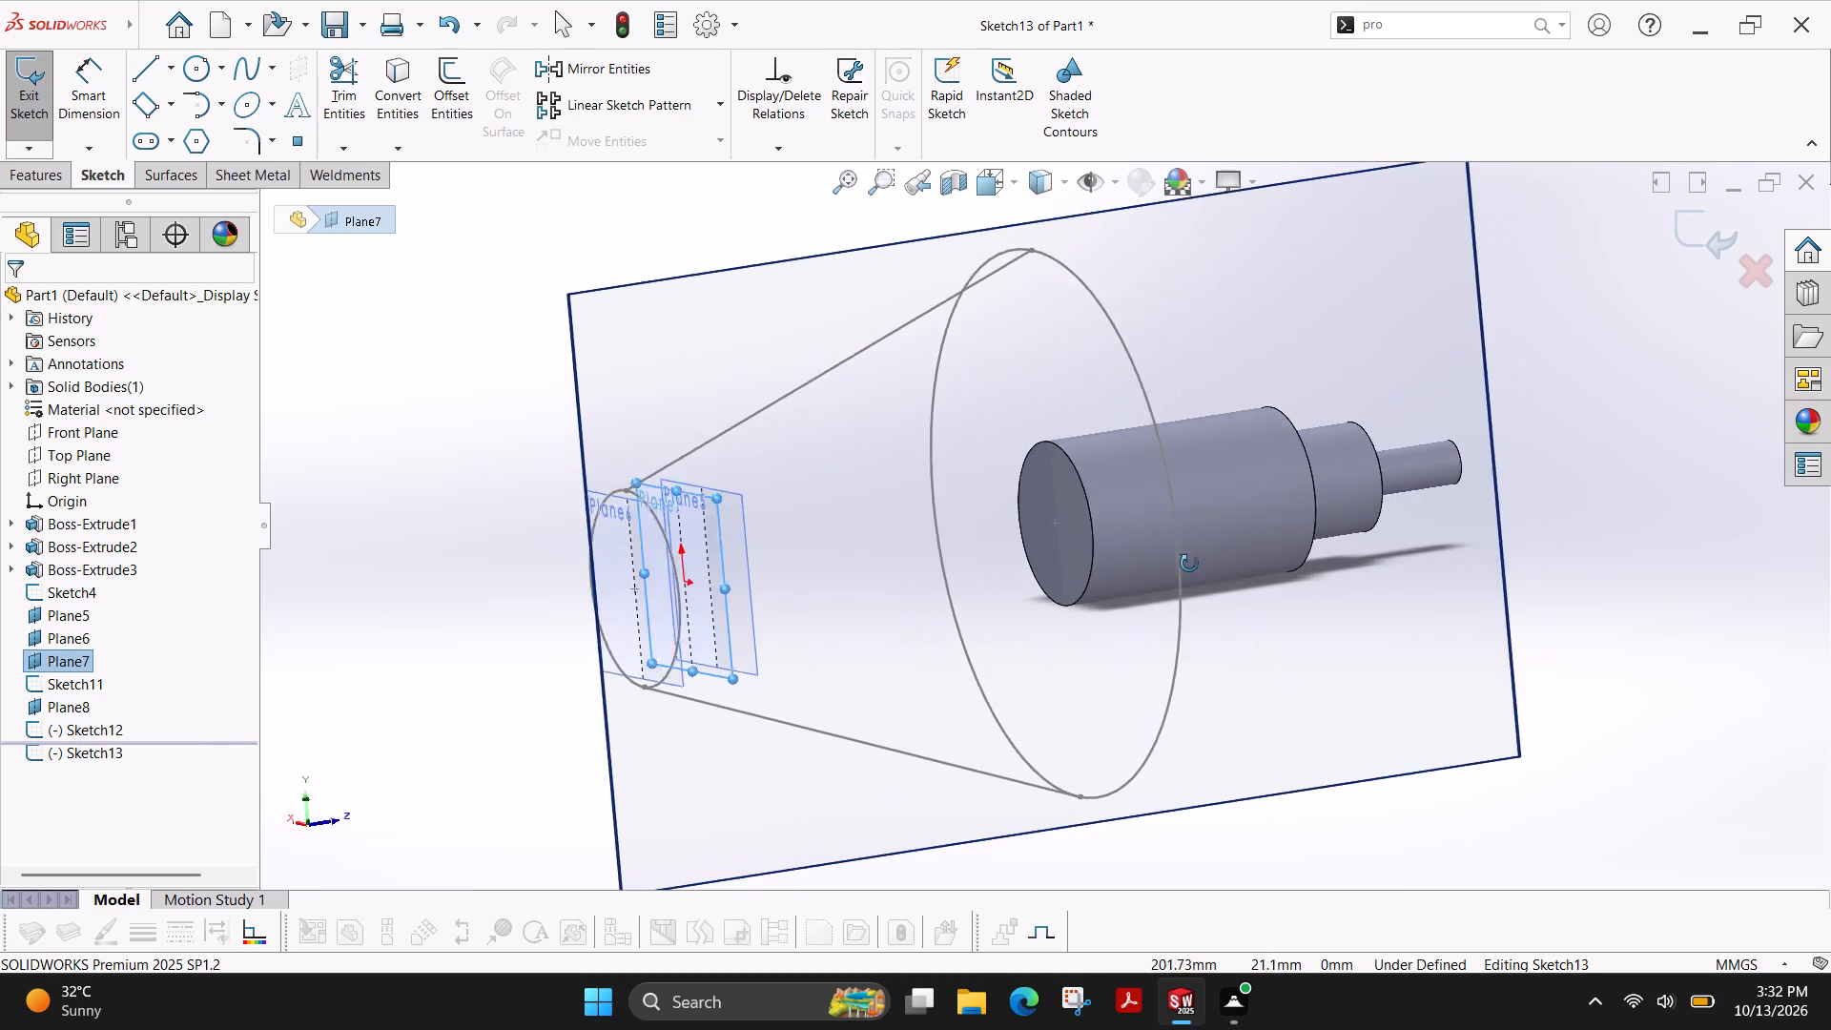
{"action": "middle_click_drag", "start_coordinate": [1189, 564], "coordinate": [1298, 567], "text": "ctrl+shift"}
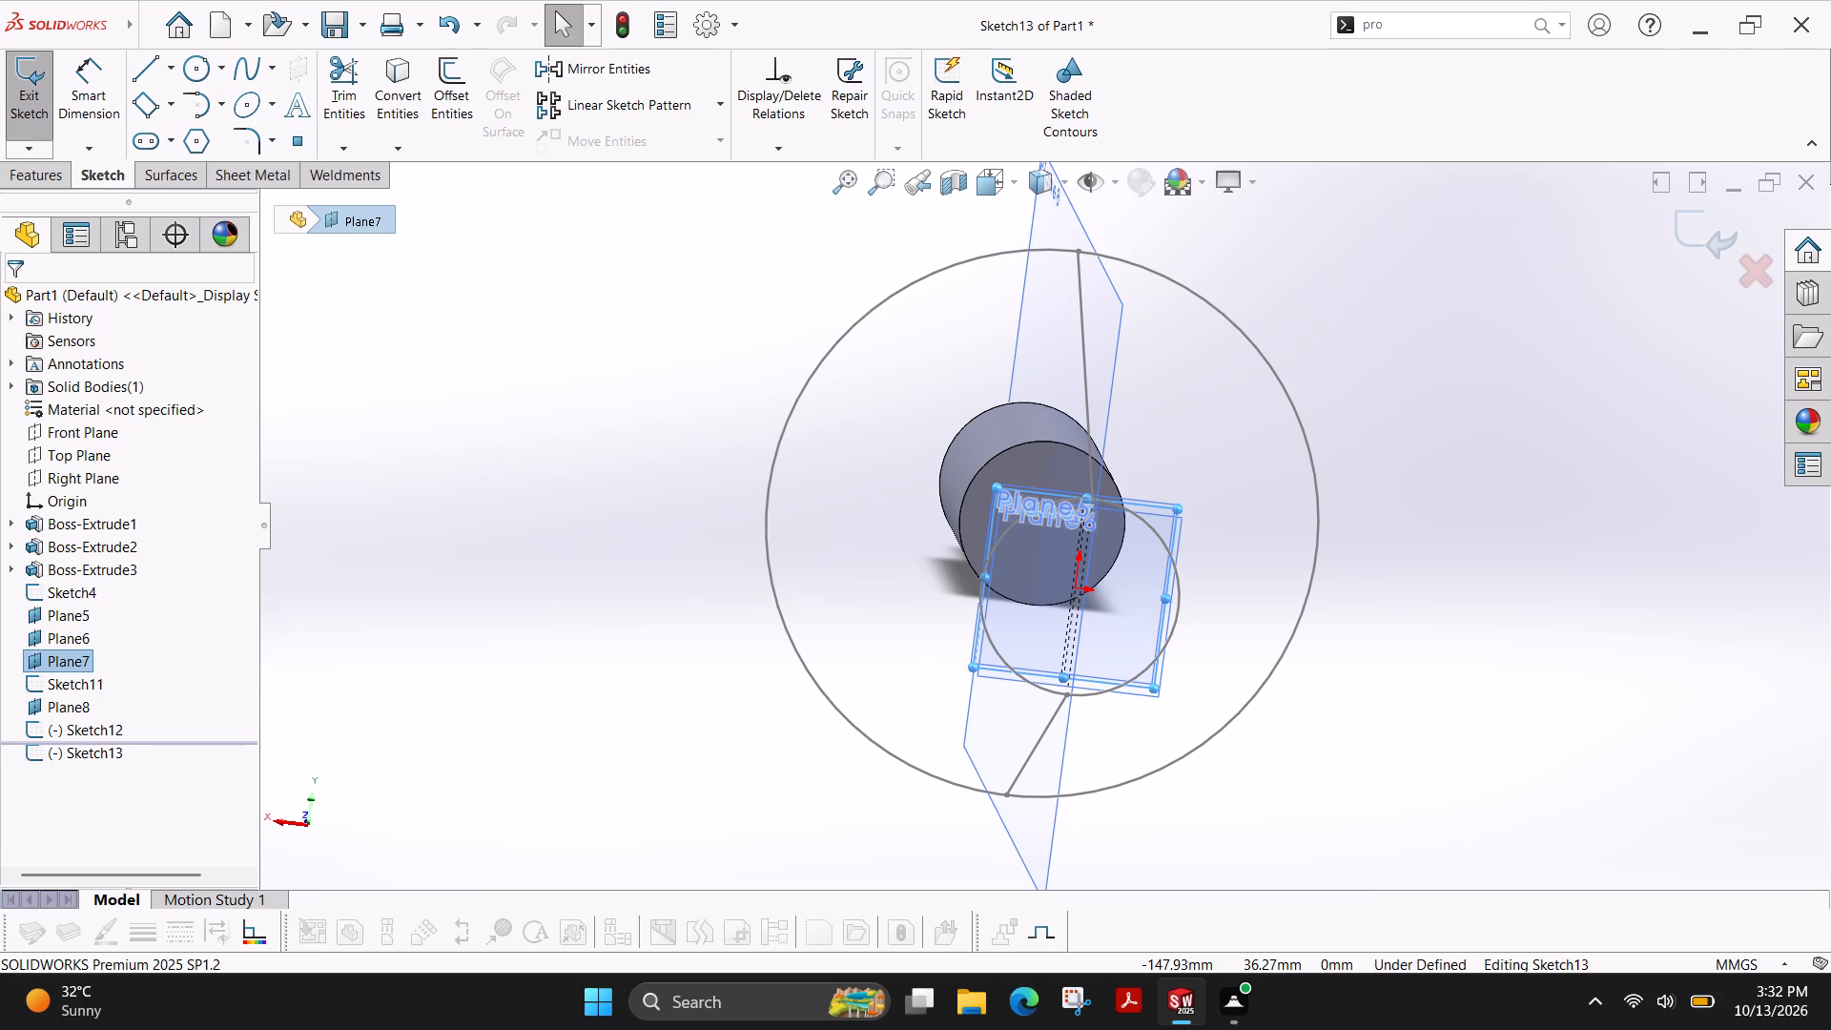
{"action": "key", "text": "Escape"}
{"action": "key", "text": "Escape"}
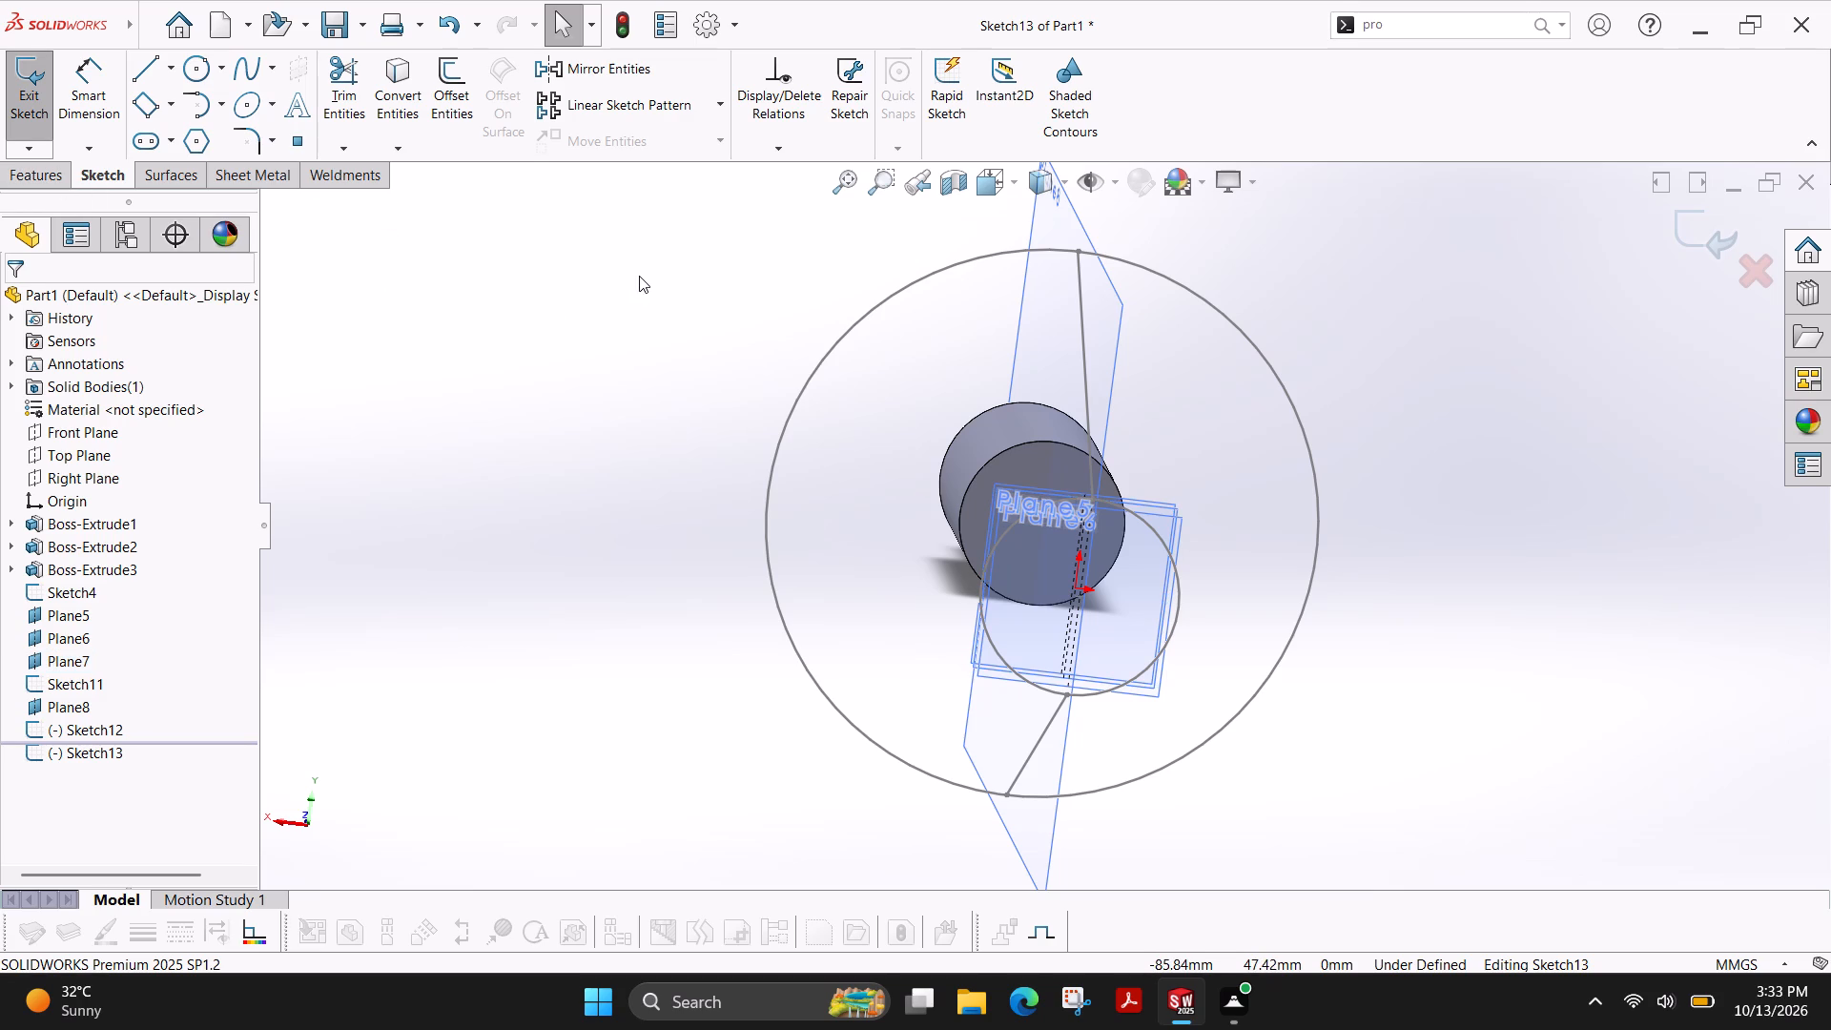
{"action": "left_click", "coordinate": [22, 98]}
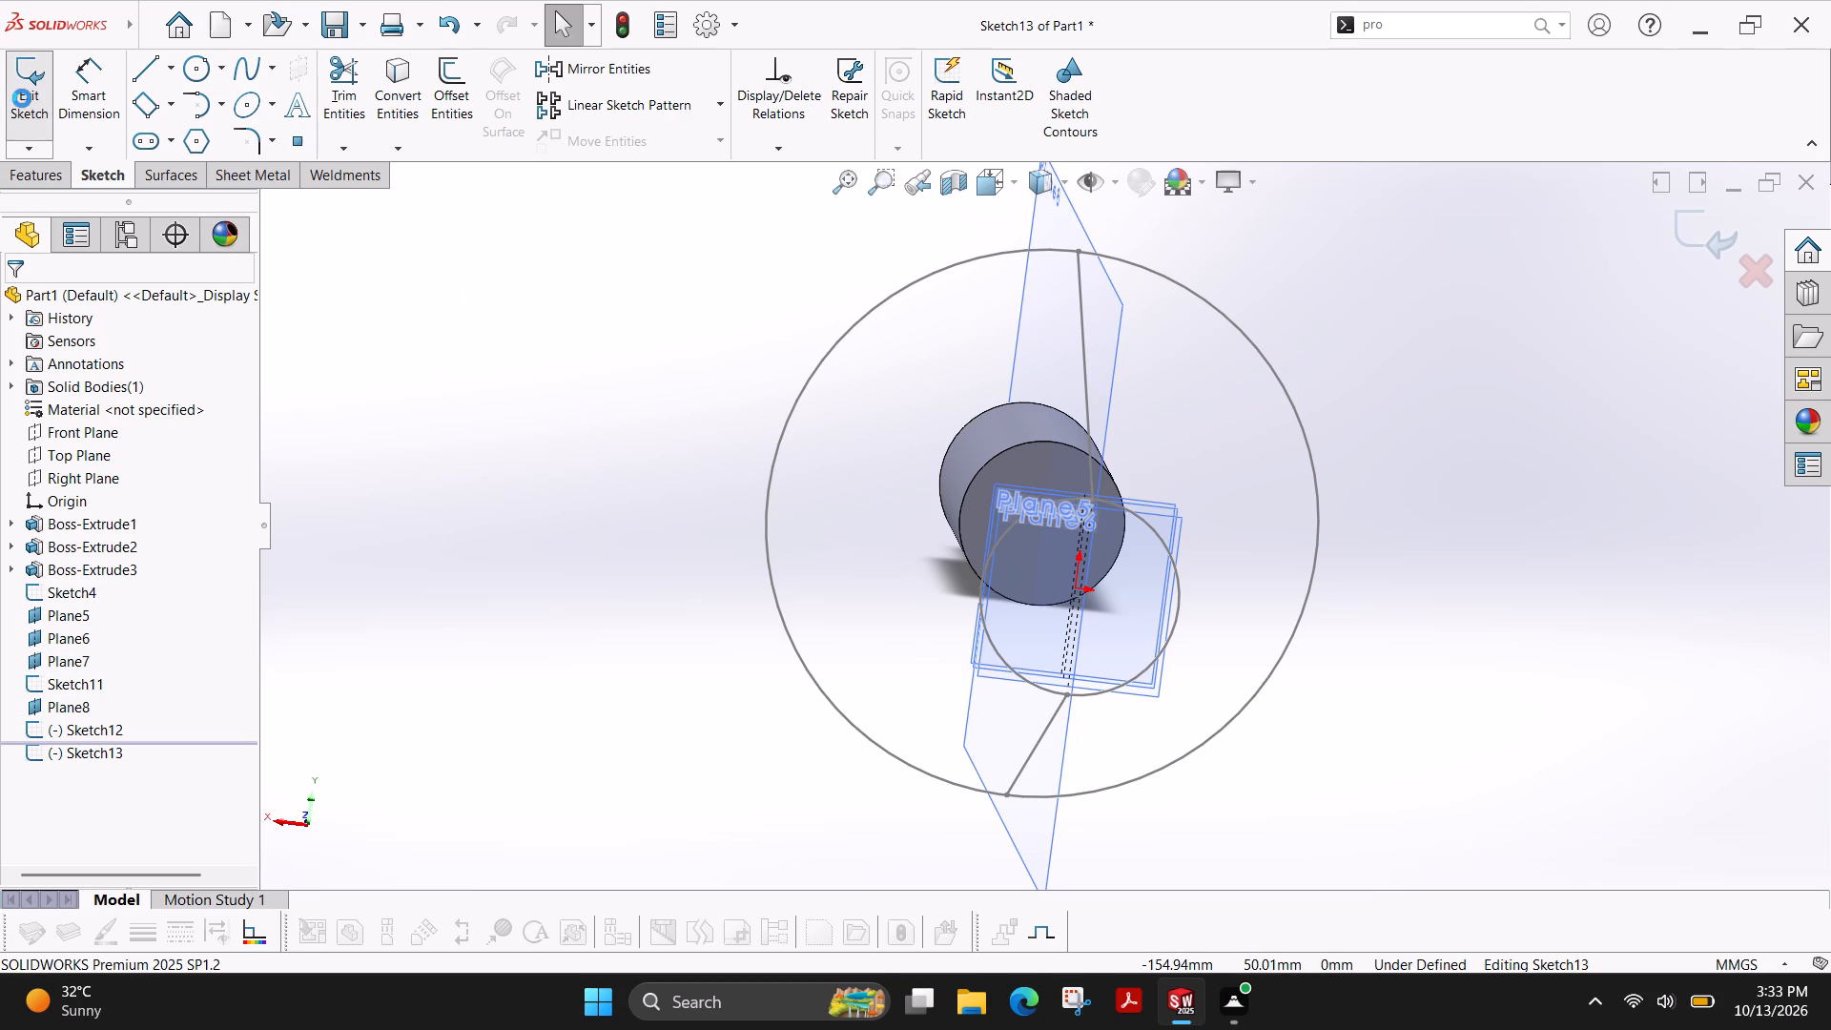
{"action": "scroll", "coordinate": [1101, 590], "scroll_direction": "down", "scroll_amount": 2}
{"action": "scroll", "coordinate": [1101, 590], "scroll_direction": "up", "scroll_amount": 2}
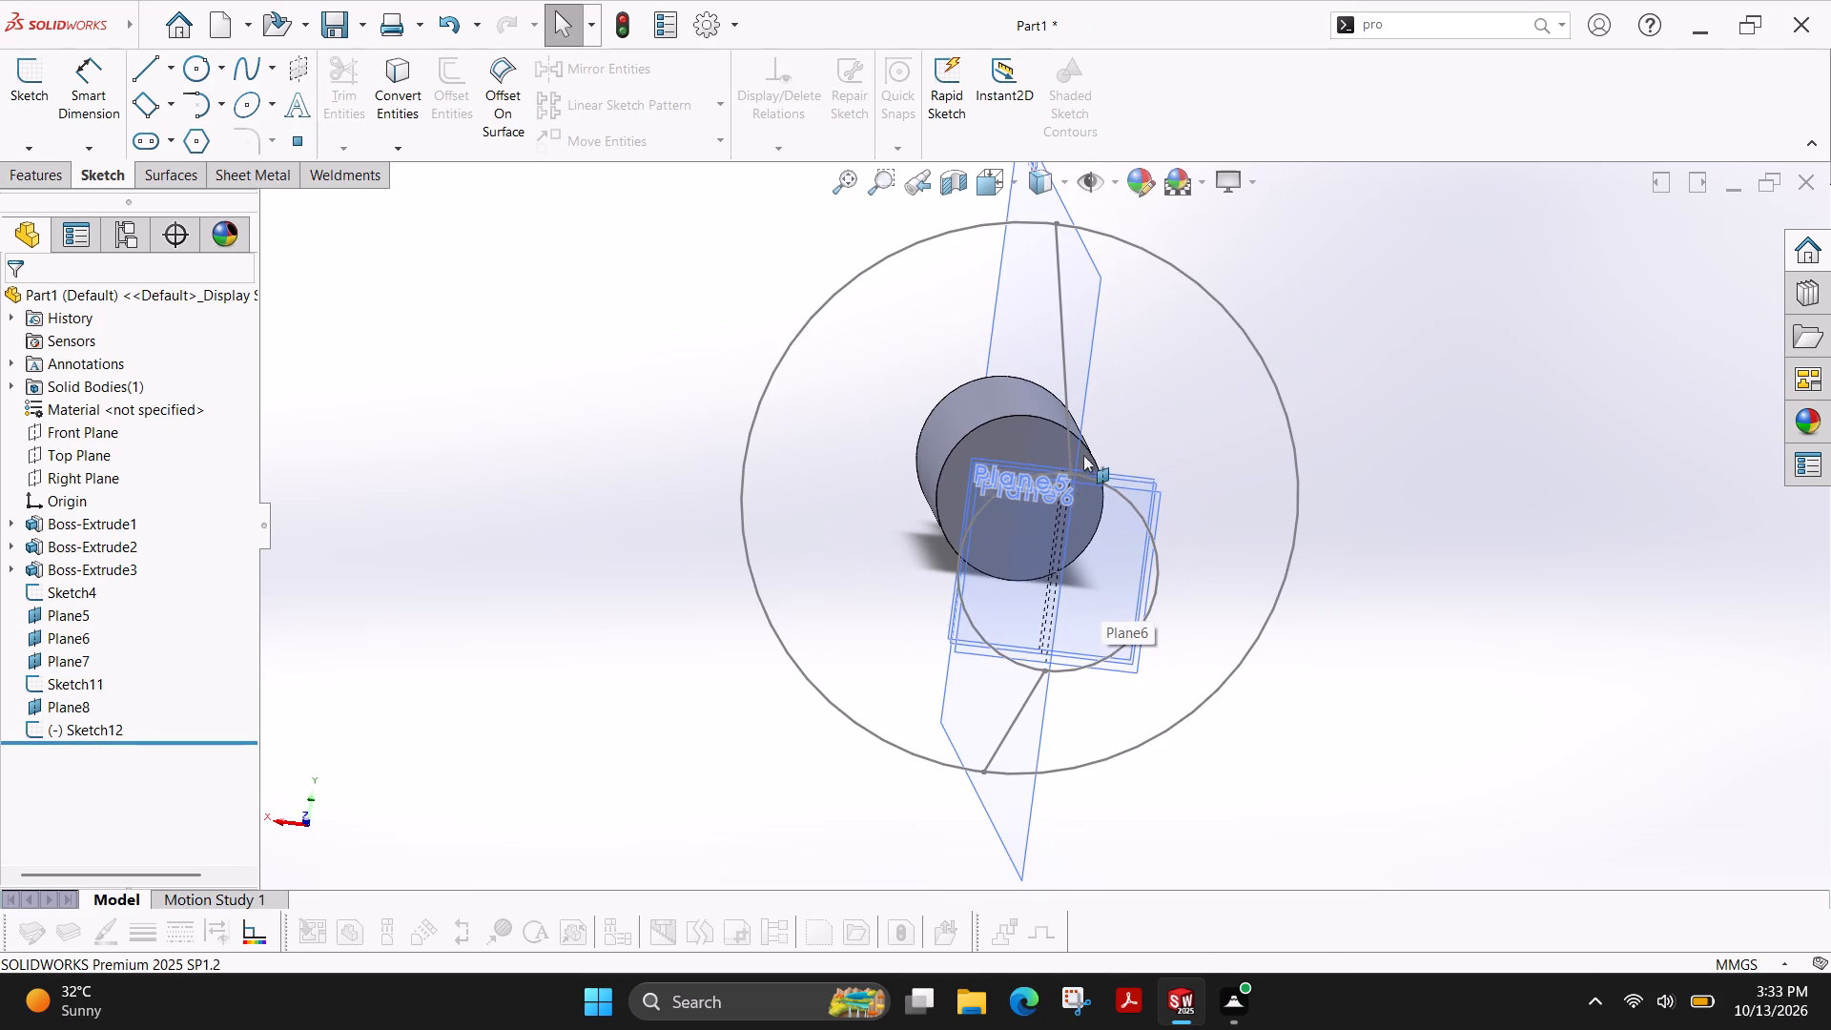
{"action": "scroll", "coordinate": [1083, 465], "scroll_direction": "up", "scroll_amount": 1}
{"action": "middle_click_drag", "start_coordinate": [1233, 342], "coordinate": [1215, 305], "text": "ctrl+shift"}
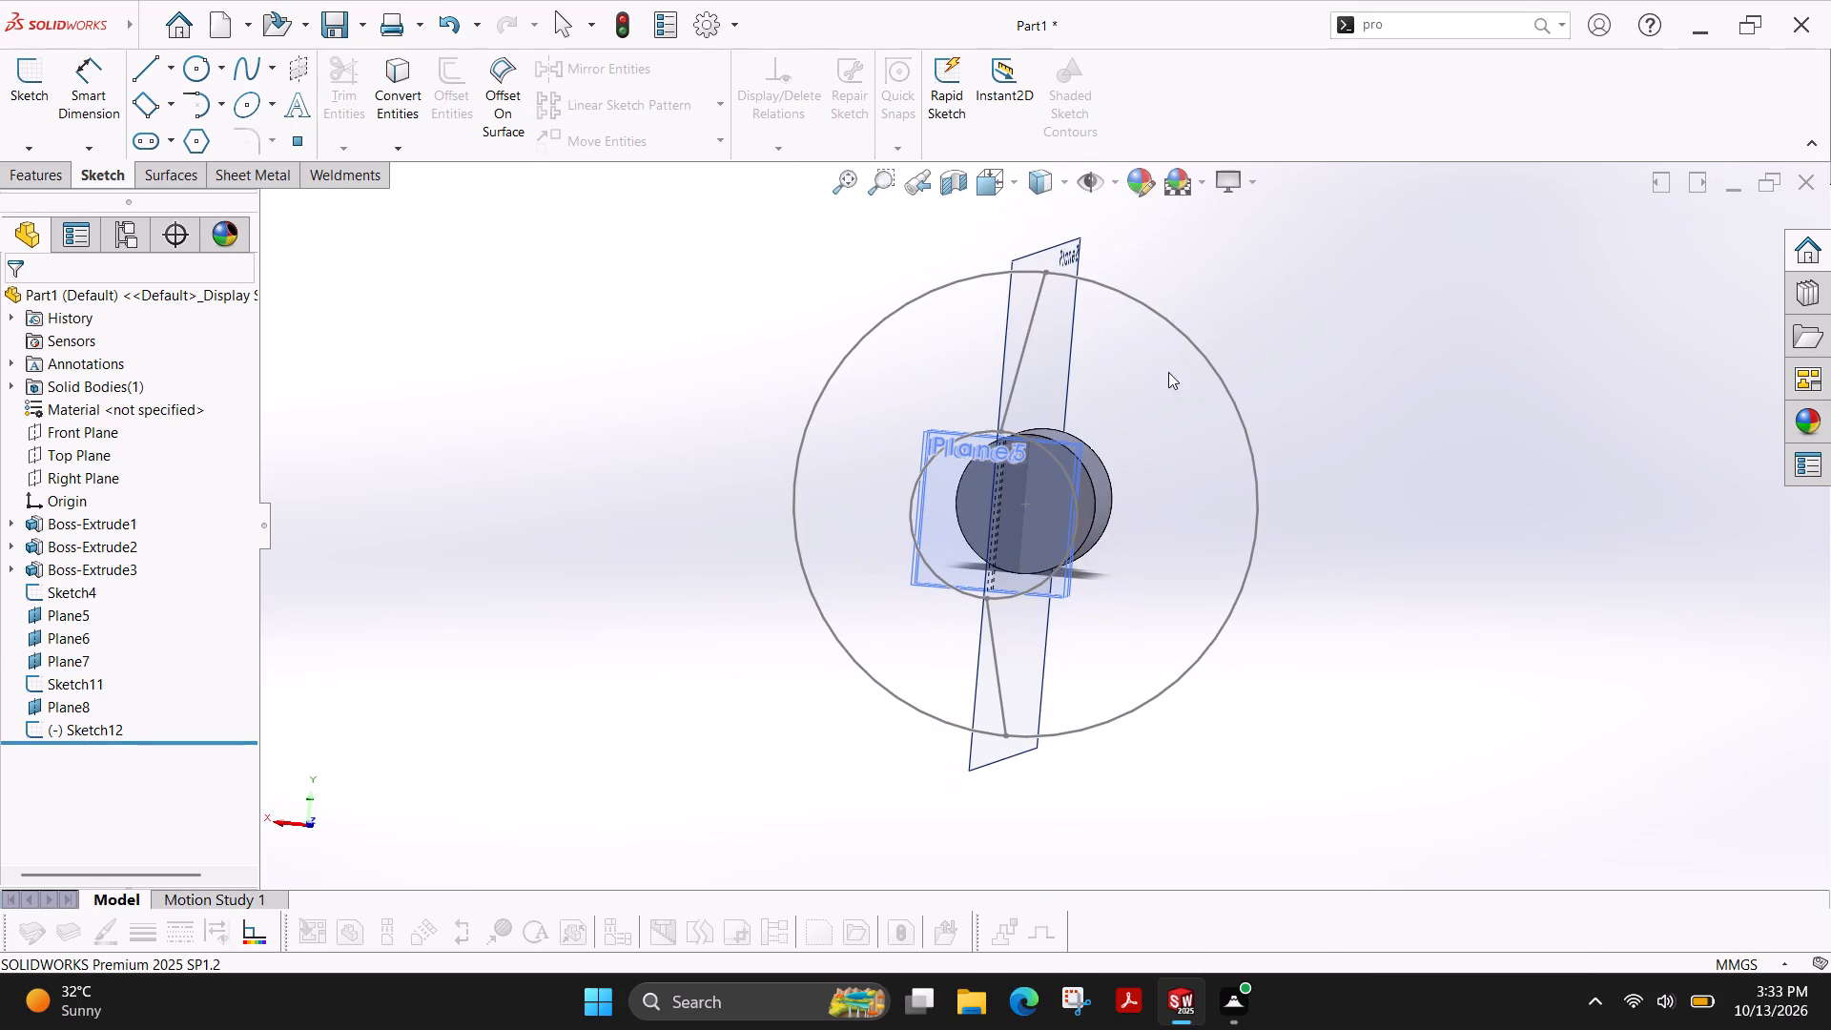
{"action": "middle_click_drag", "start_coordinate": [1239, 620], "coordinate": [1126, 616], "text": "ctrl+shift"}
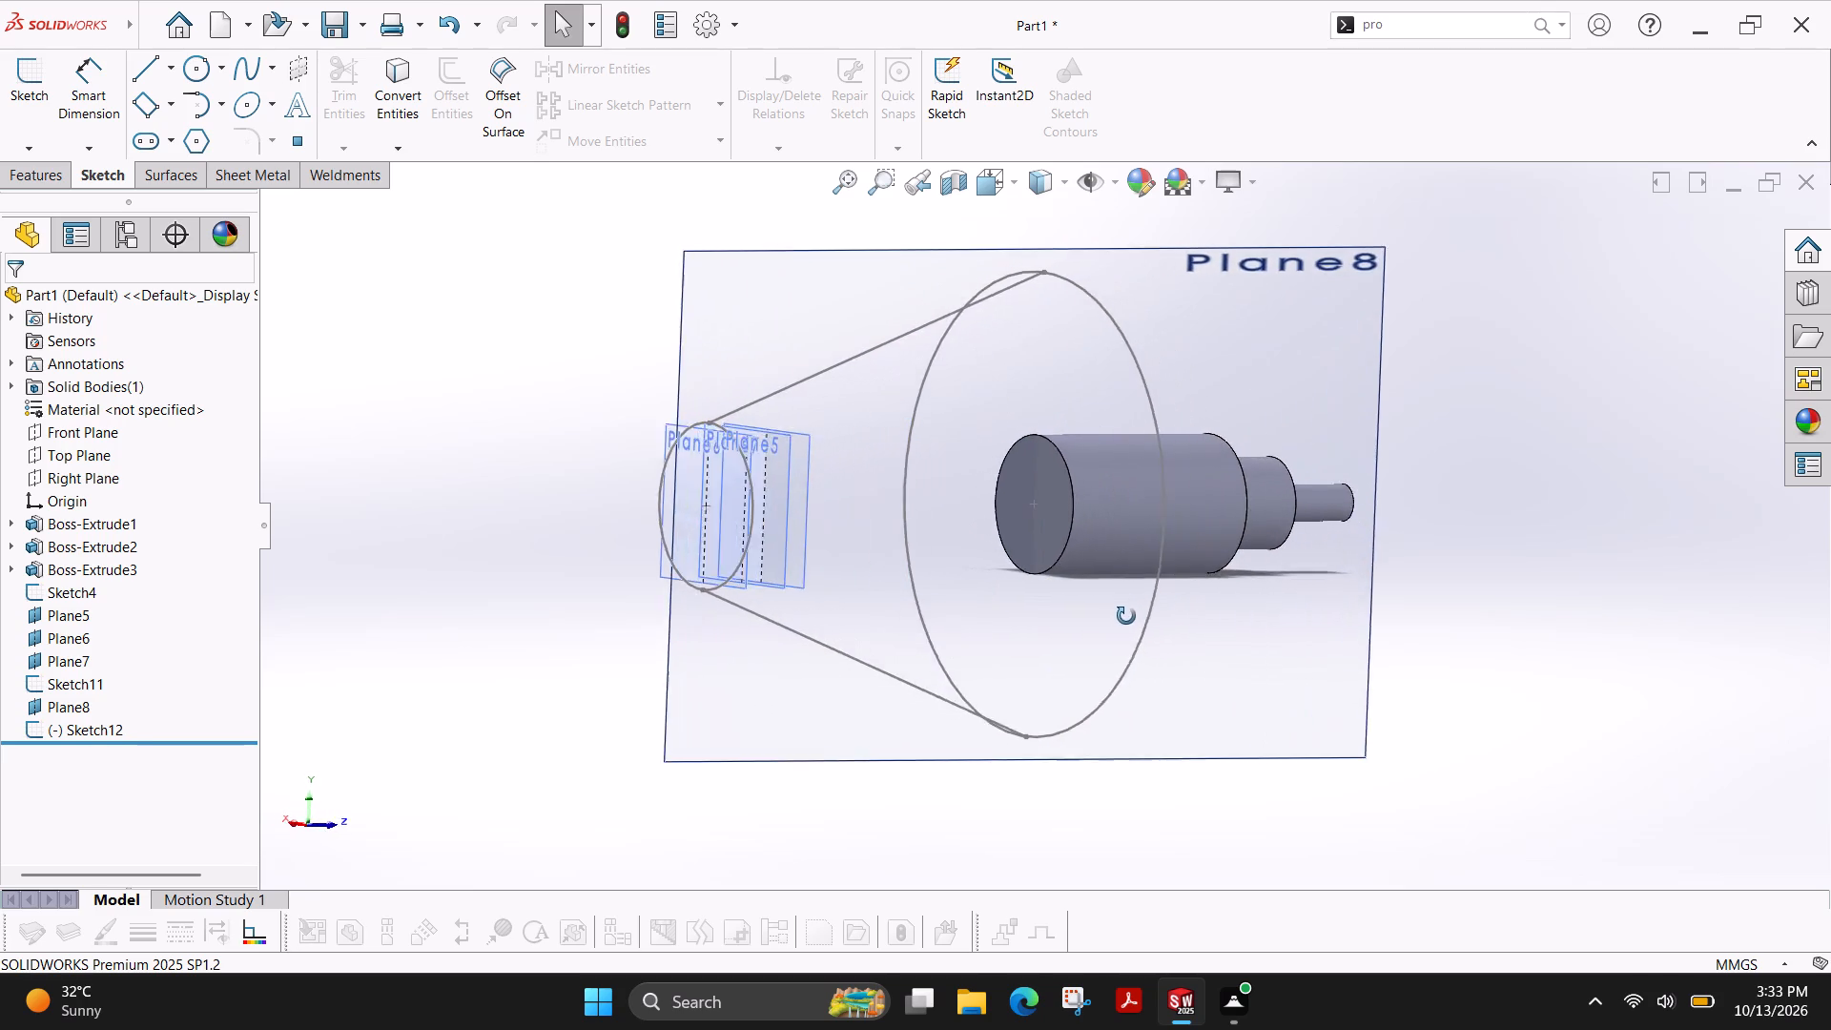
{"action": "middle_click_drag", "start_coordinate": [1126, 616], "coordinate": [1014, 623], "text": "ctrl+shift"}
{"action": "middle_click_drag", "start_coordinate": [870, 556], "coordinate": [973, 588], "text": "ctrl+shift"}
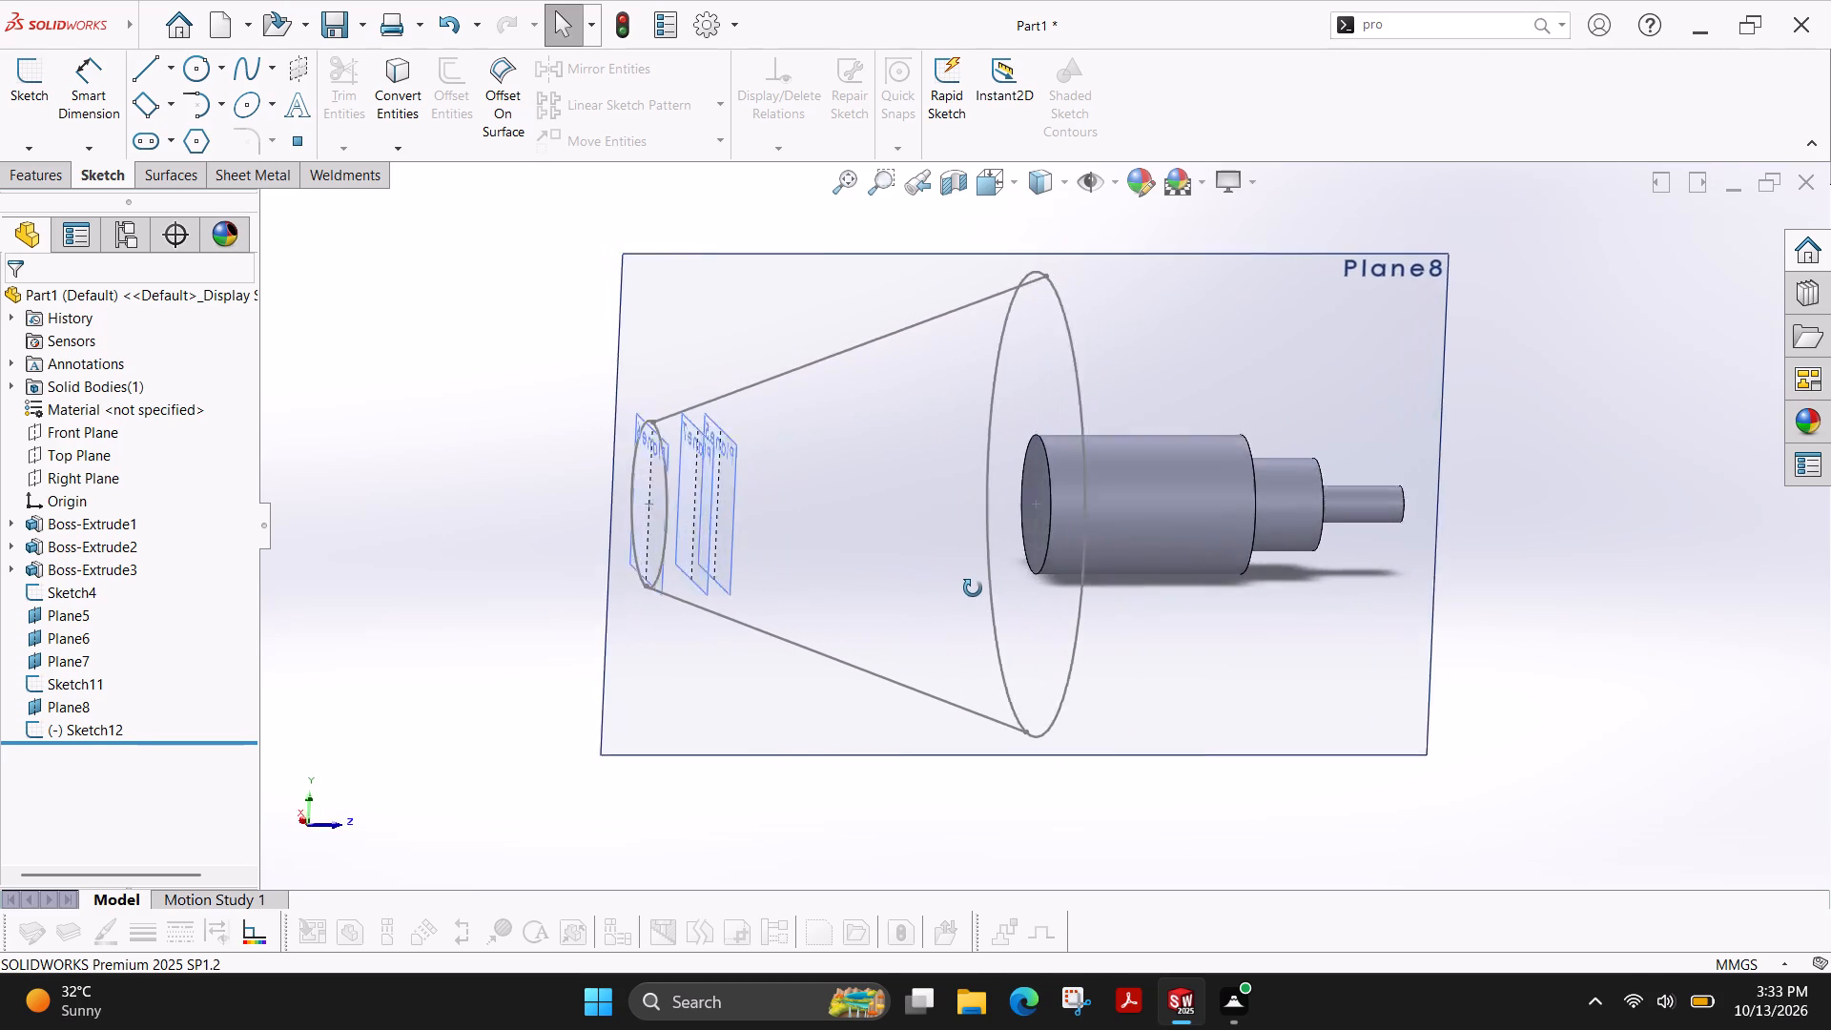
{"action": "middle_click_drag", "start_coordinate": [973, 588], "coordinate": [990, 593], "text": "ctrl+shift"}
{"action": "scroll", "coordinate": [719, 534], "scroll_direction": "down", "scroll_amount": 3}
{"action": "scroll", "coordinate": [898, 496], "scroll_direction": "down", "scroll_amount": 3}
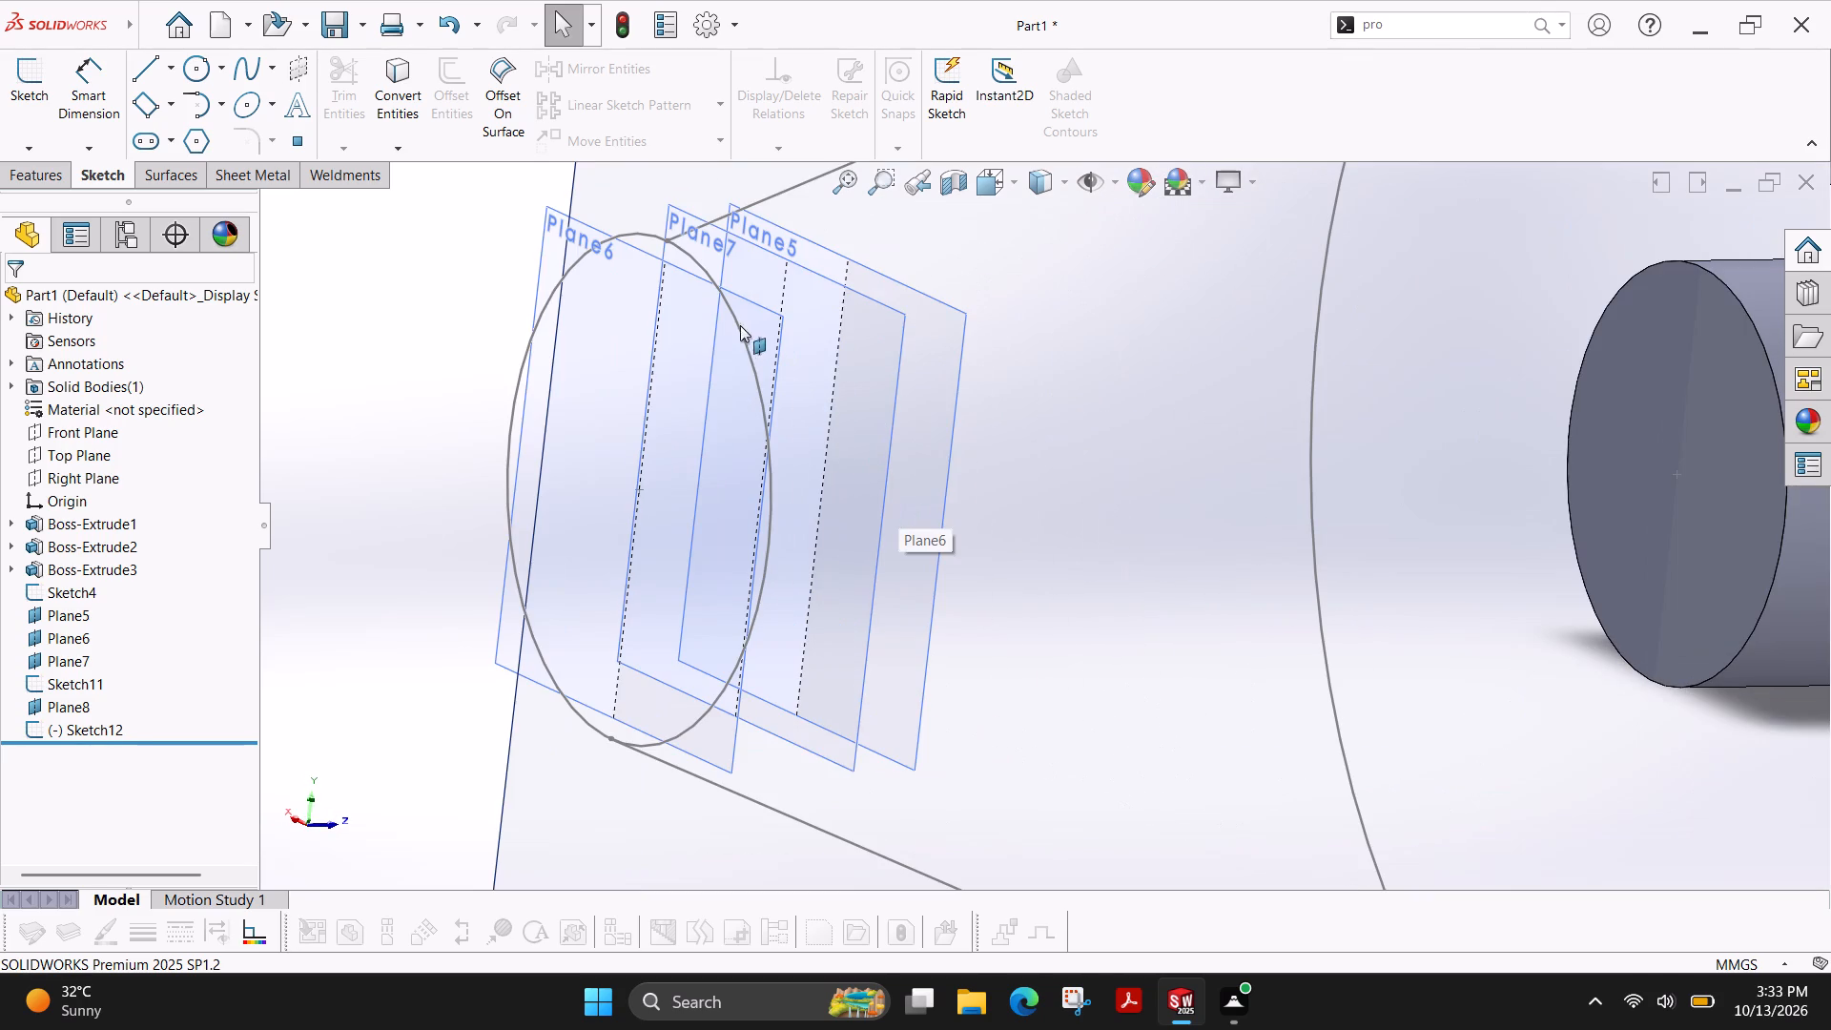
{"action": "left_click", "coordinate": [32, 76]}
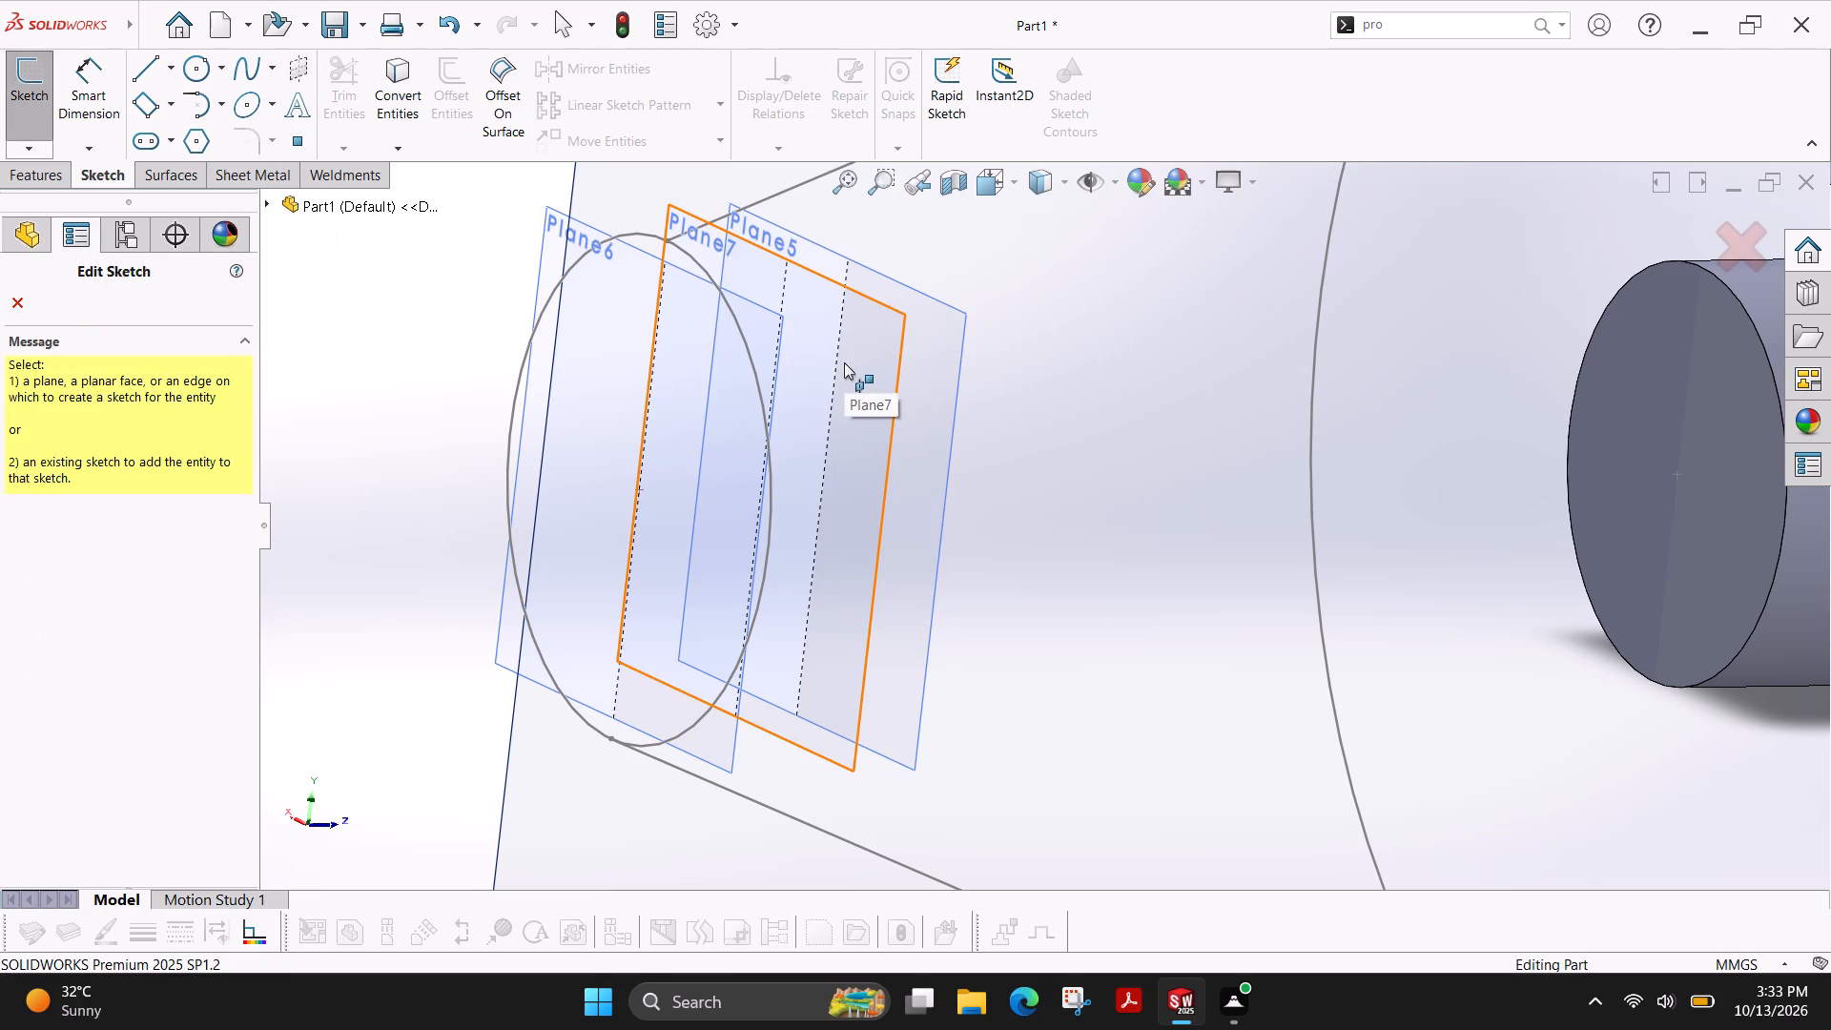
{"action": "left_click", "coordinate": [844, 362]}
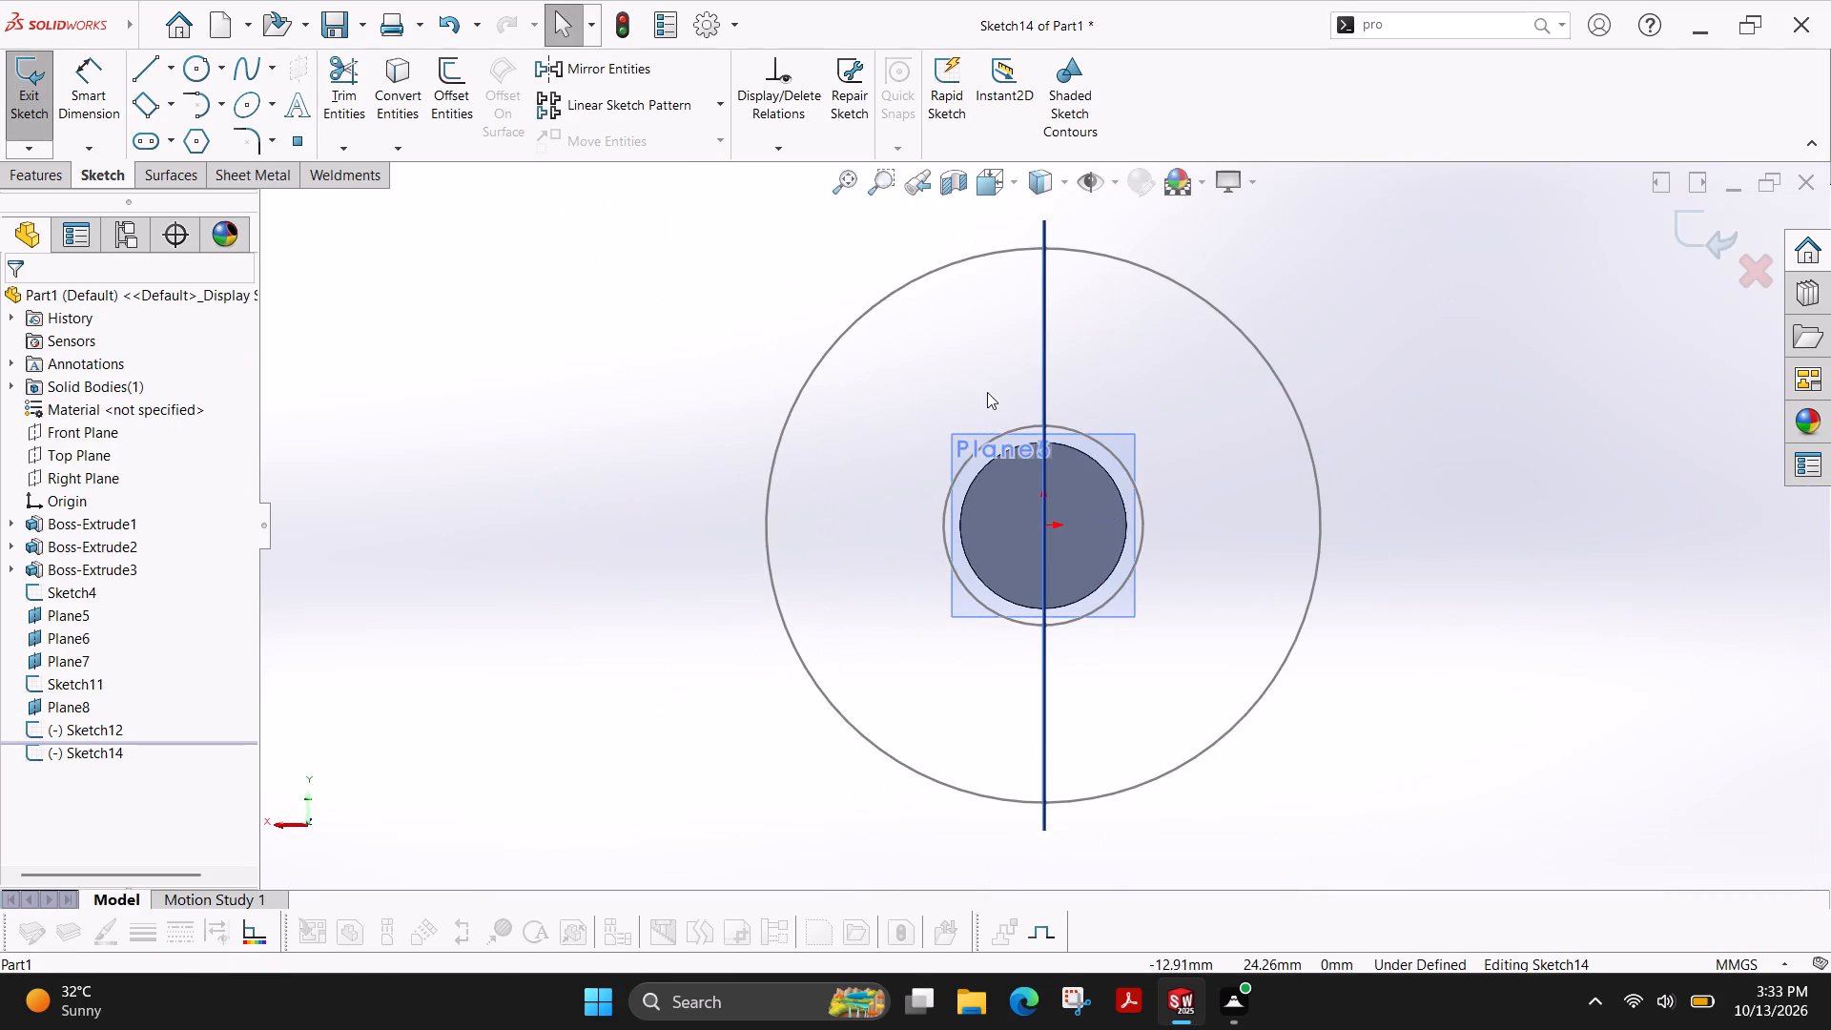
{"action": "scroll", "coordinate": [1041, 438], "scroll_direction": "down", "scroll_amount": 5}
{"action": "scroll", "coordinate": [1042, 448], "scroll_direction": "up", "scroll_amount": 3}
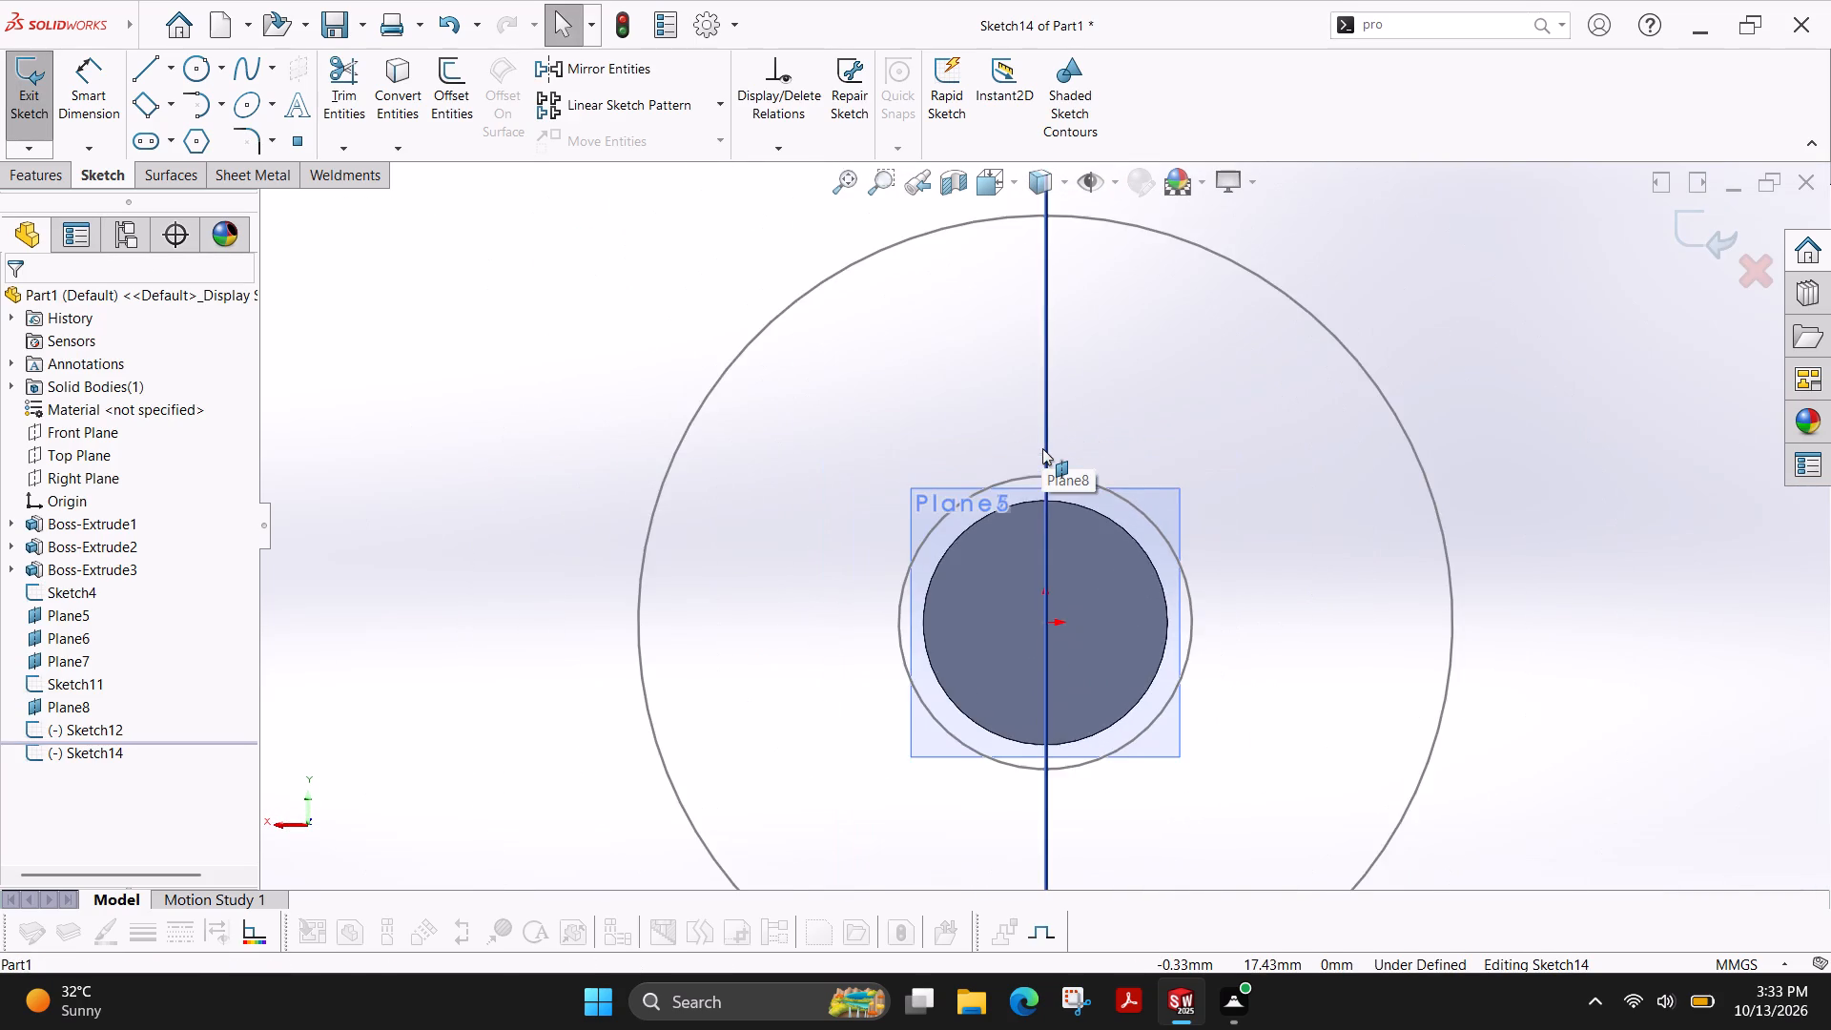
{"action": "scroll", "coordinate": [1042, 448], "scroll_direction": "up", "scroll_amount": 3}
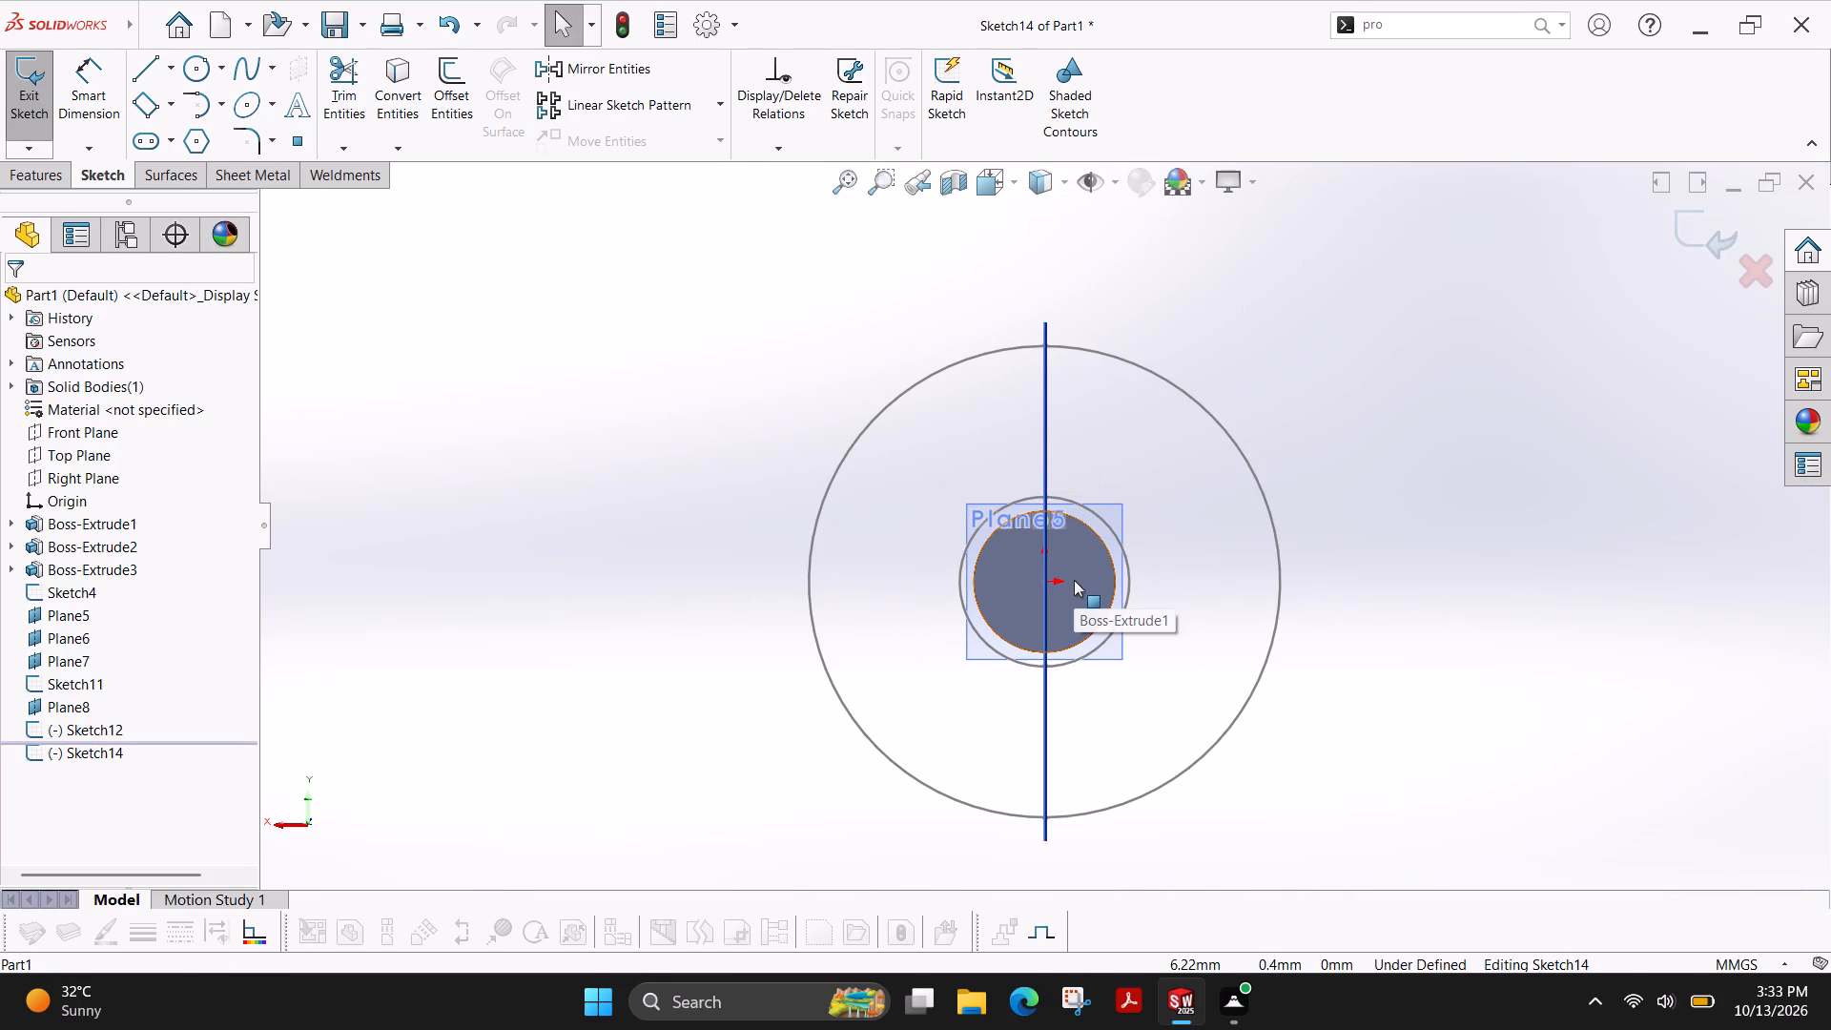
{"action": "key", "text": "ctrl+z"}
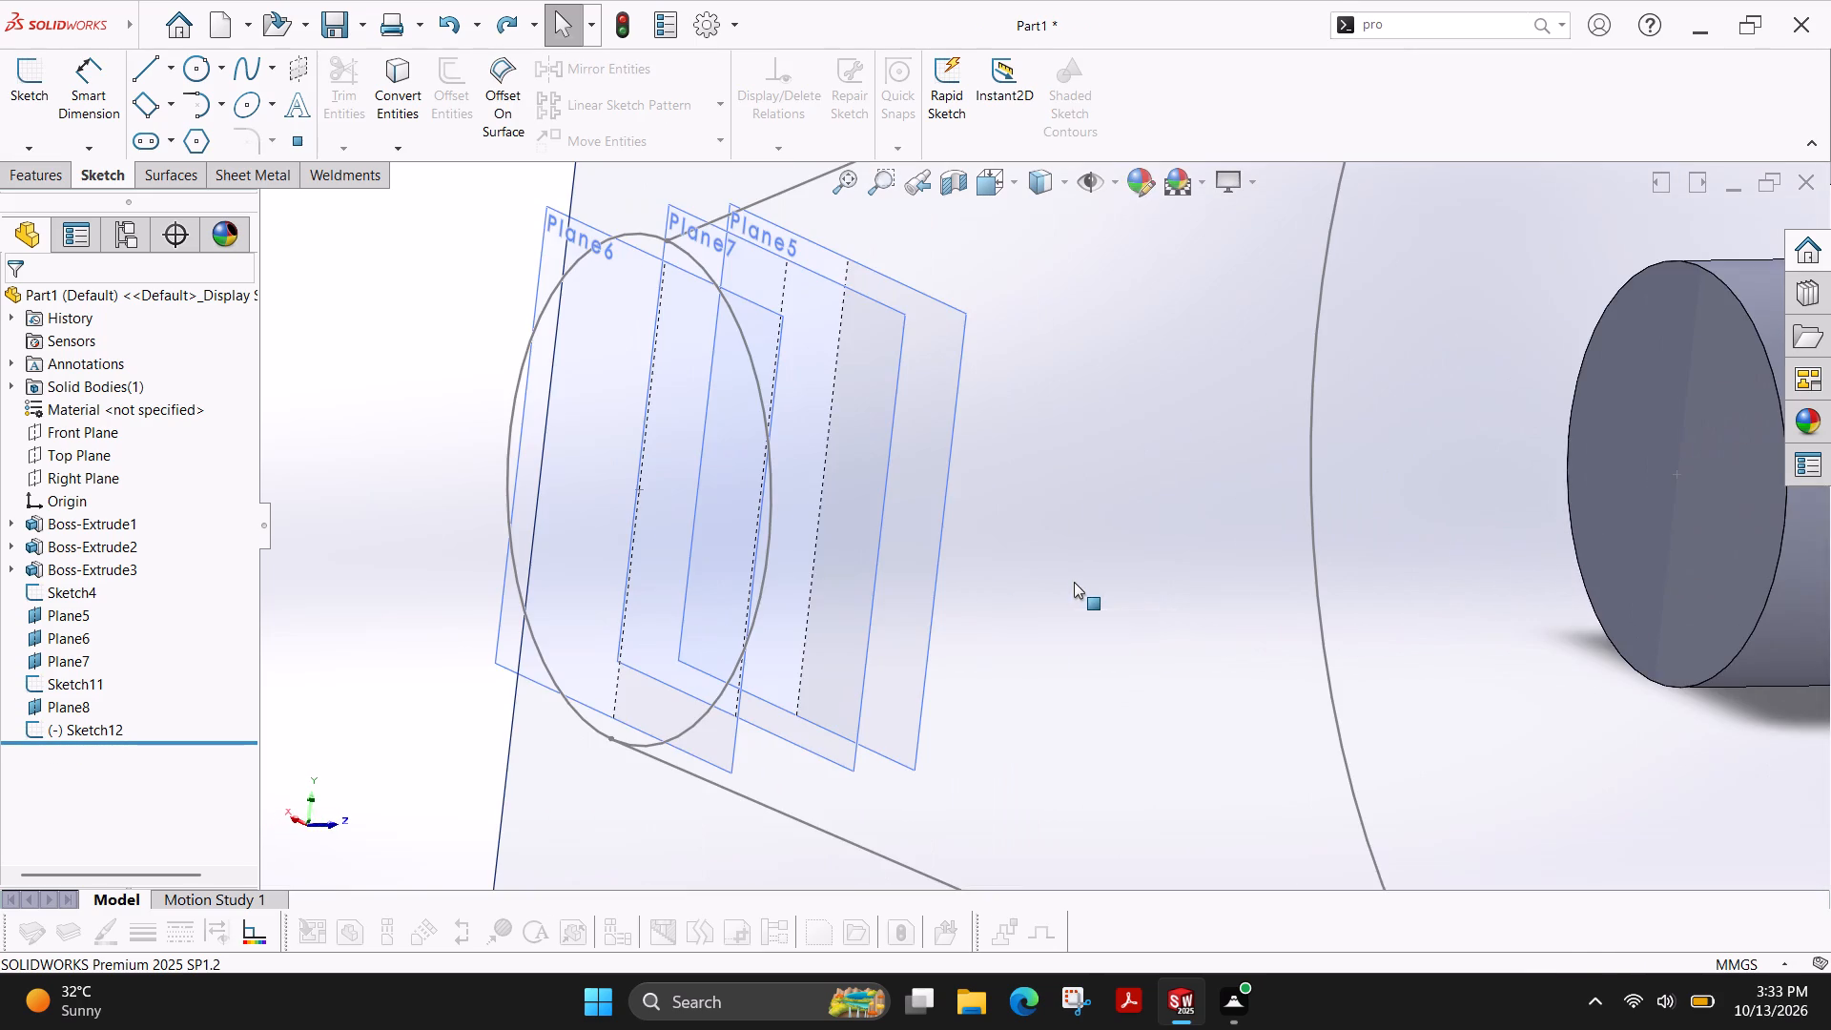
Undo the side profile sketch with its two slanted lines and the 0 mm offset reference plane.
{"action": "key", "text": "ctrl+z"}
{"action": "key", "text": "ctrl+z"}
{"action": "key", "text": "ctrl+z"}
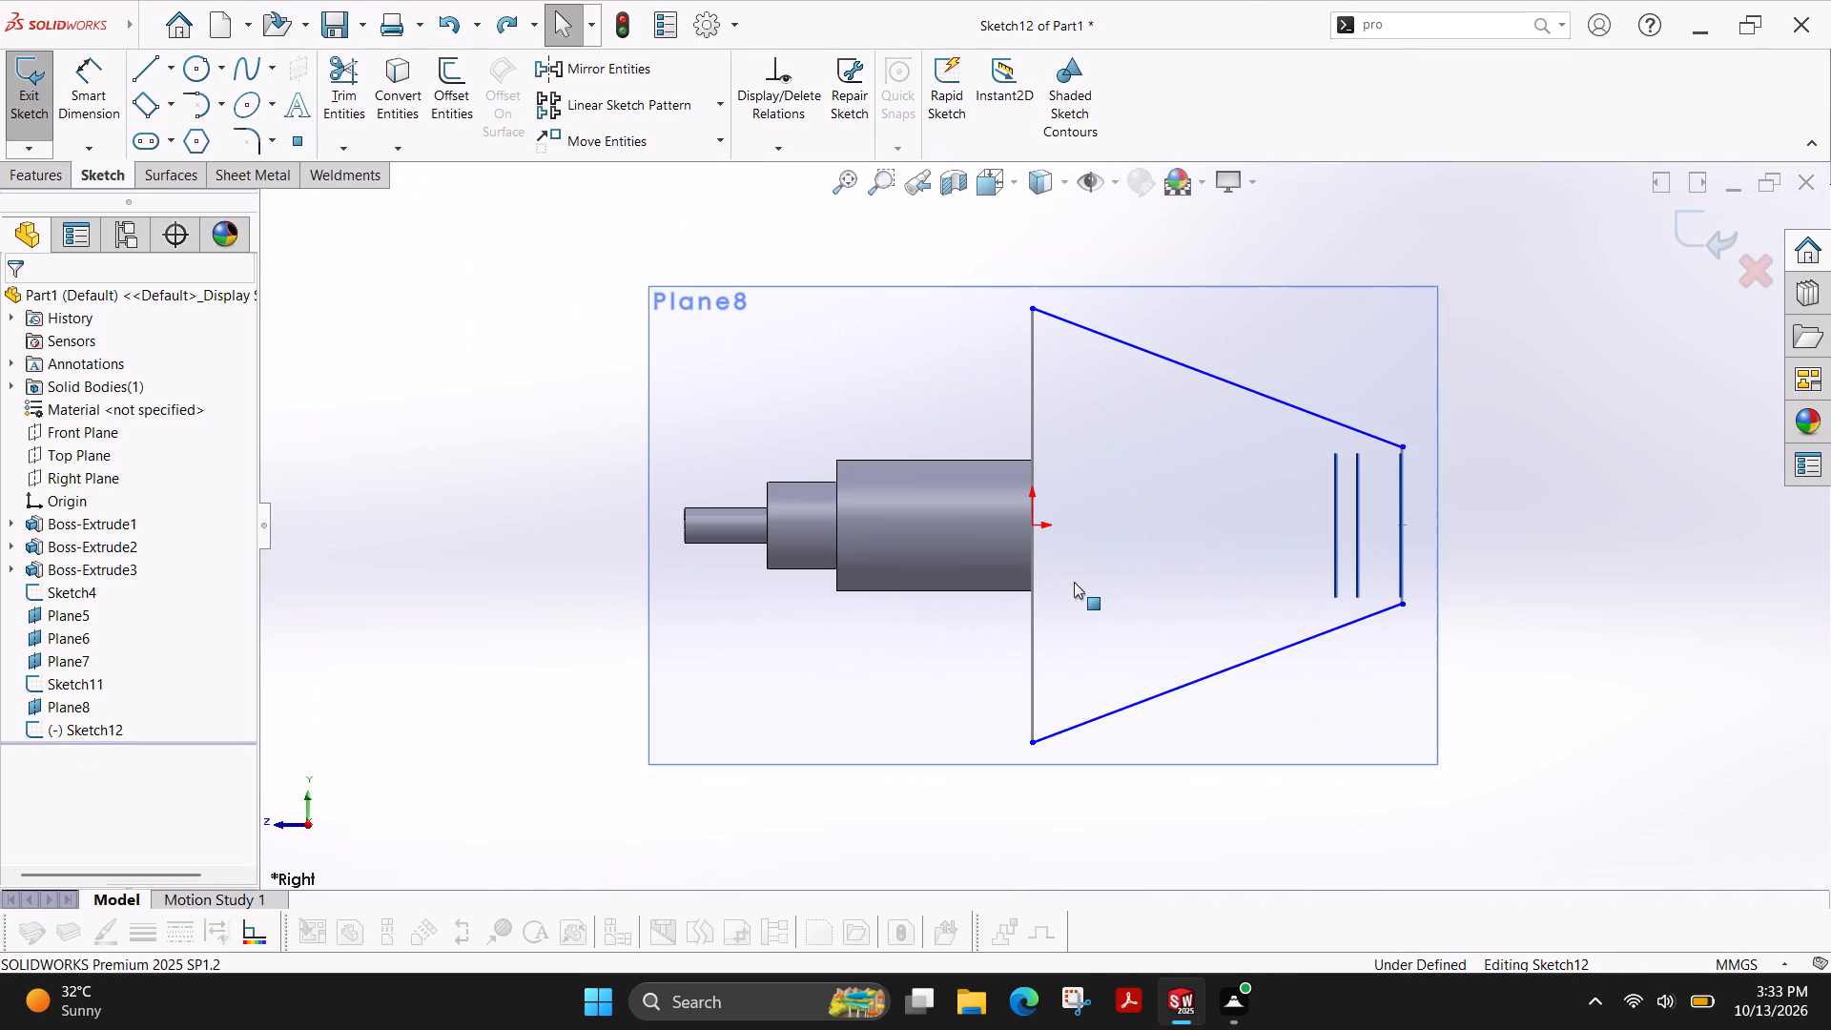
{"action": "key", "text": "ctrl+z"}
{"action": "key", "text": "ctrl+z"}
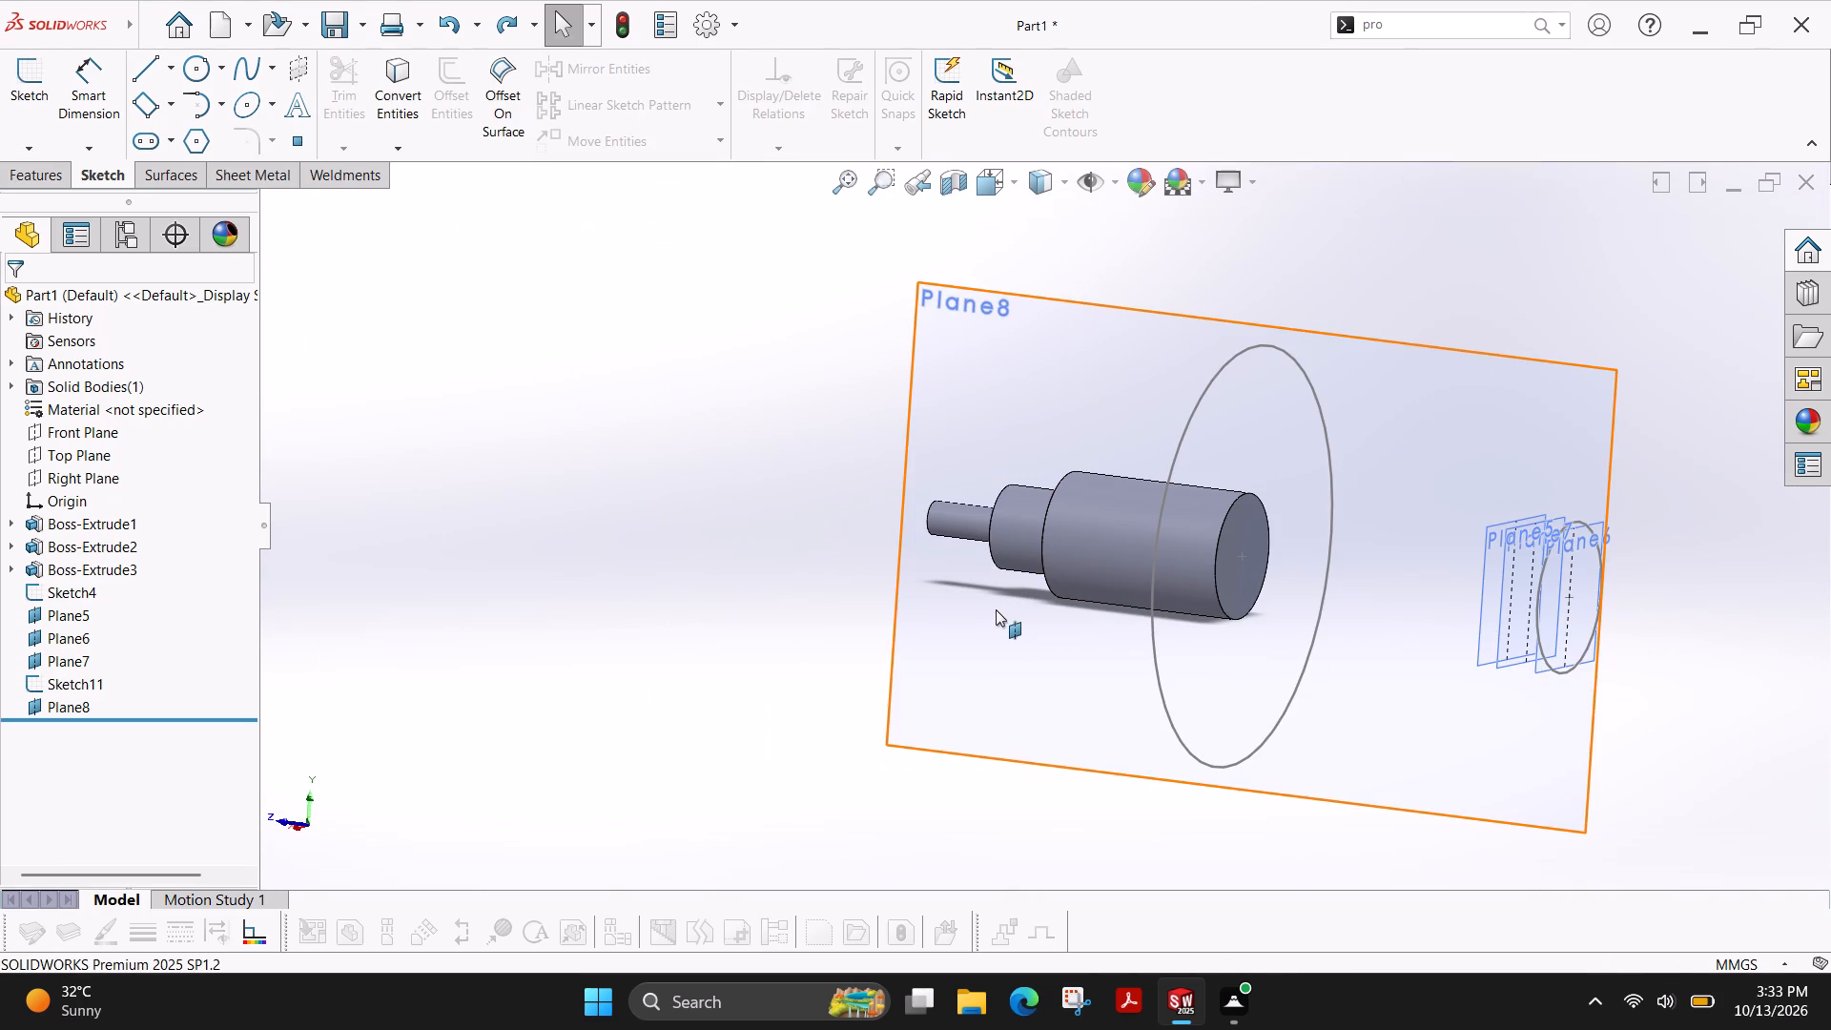
{"action": "key", "text": "ctrl+z"}
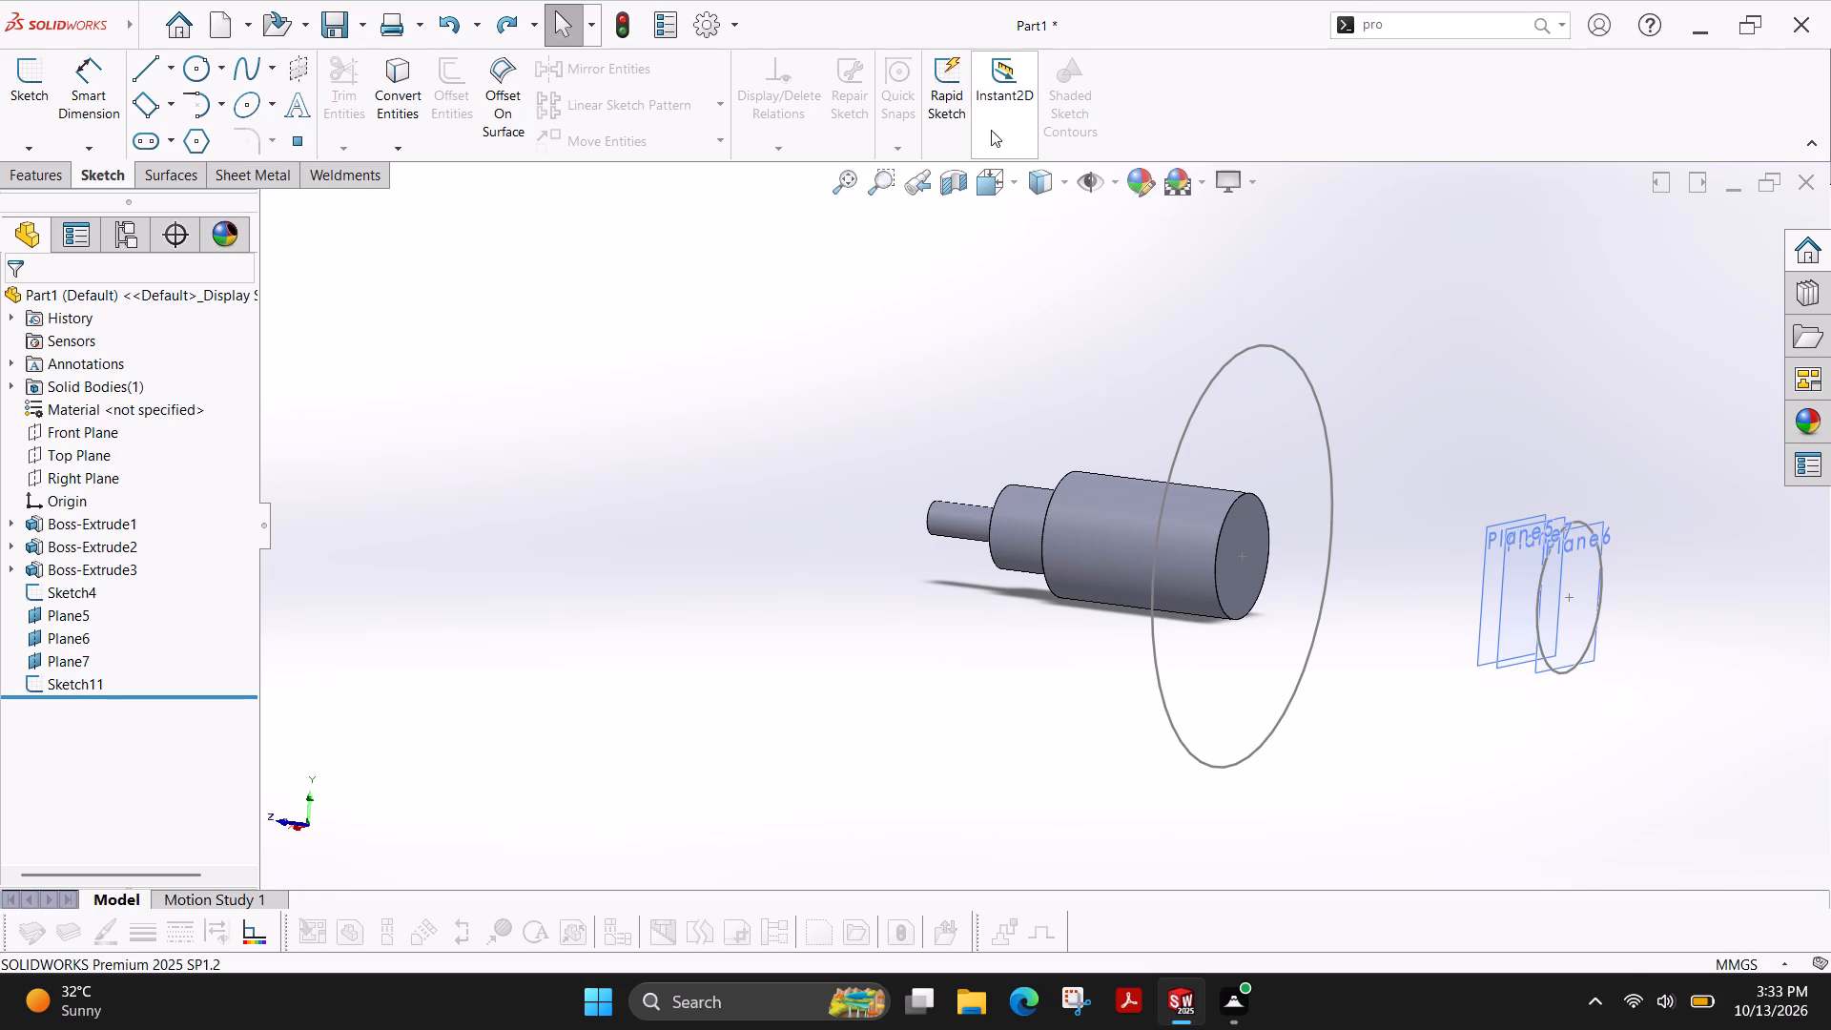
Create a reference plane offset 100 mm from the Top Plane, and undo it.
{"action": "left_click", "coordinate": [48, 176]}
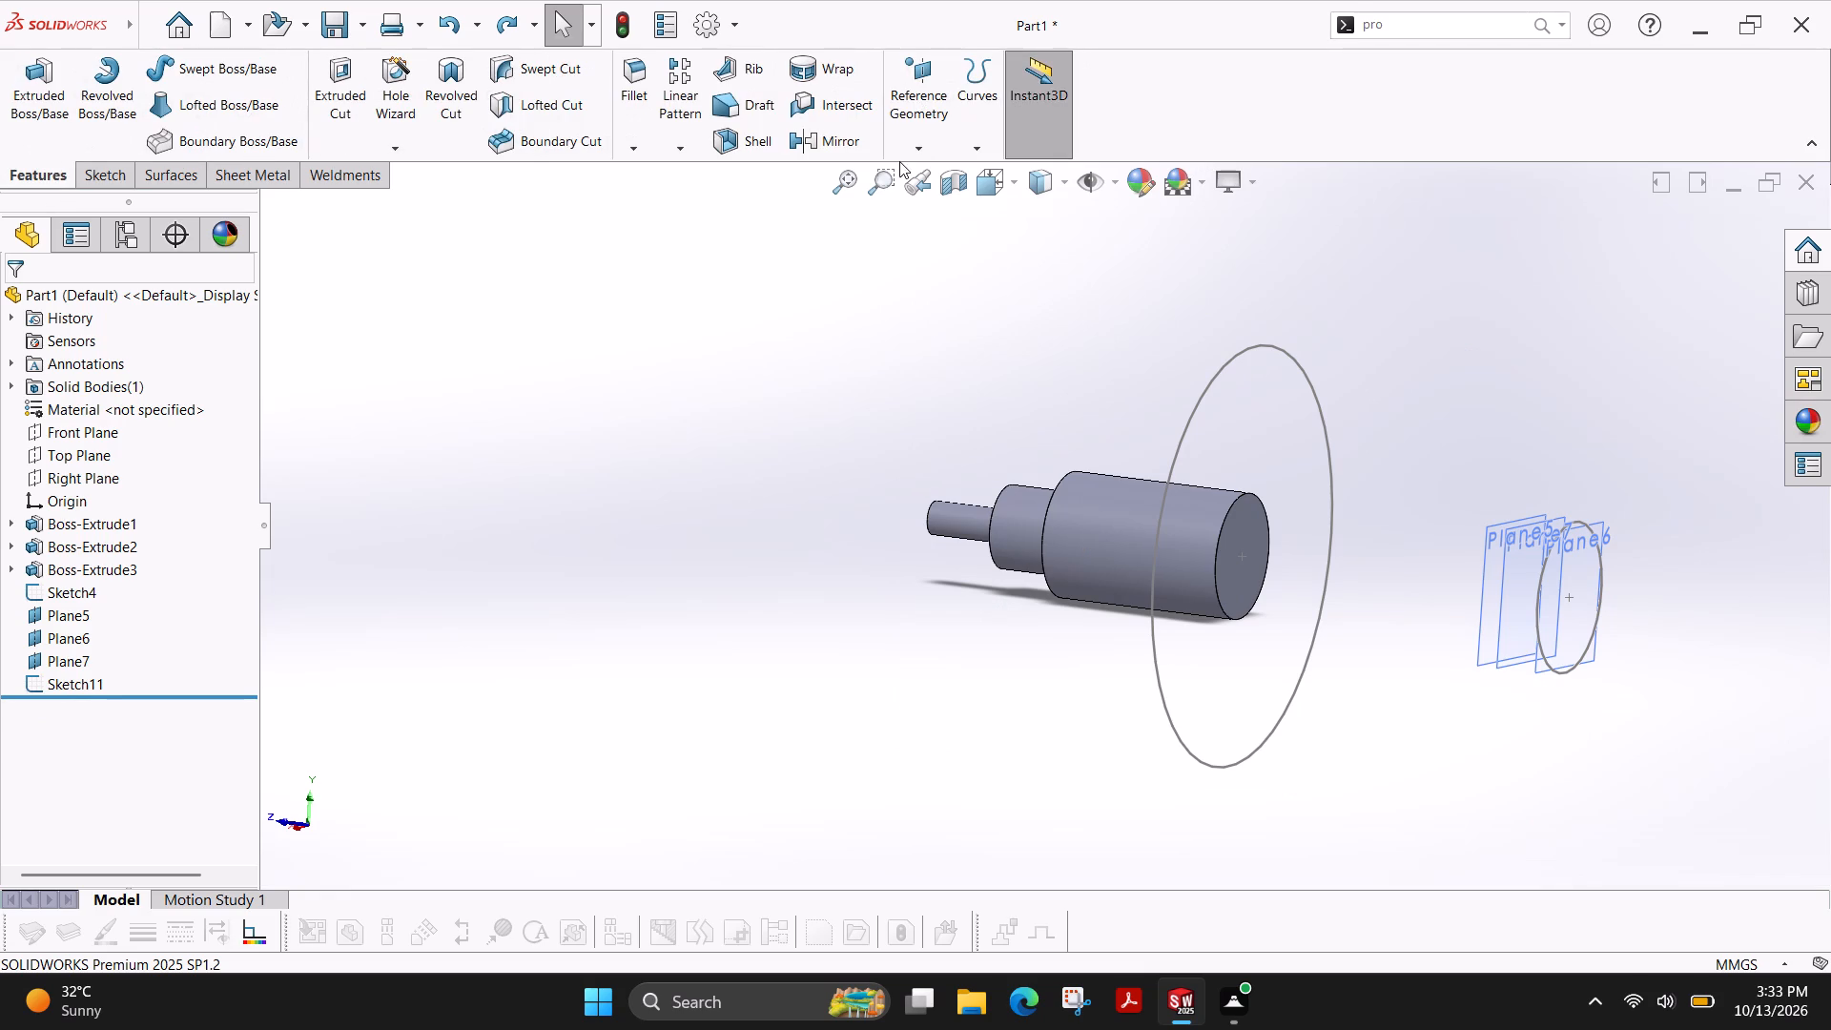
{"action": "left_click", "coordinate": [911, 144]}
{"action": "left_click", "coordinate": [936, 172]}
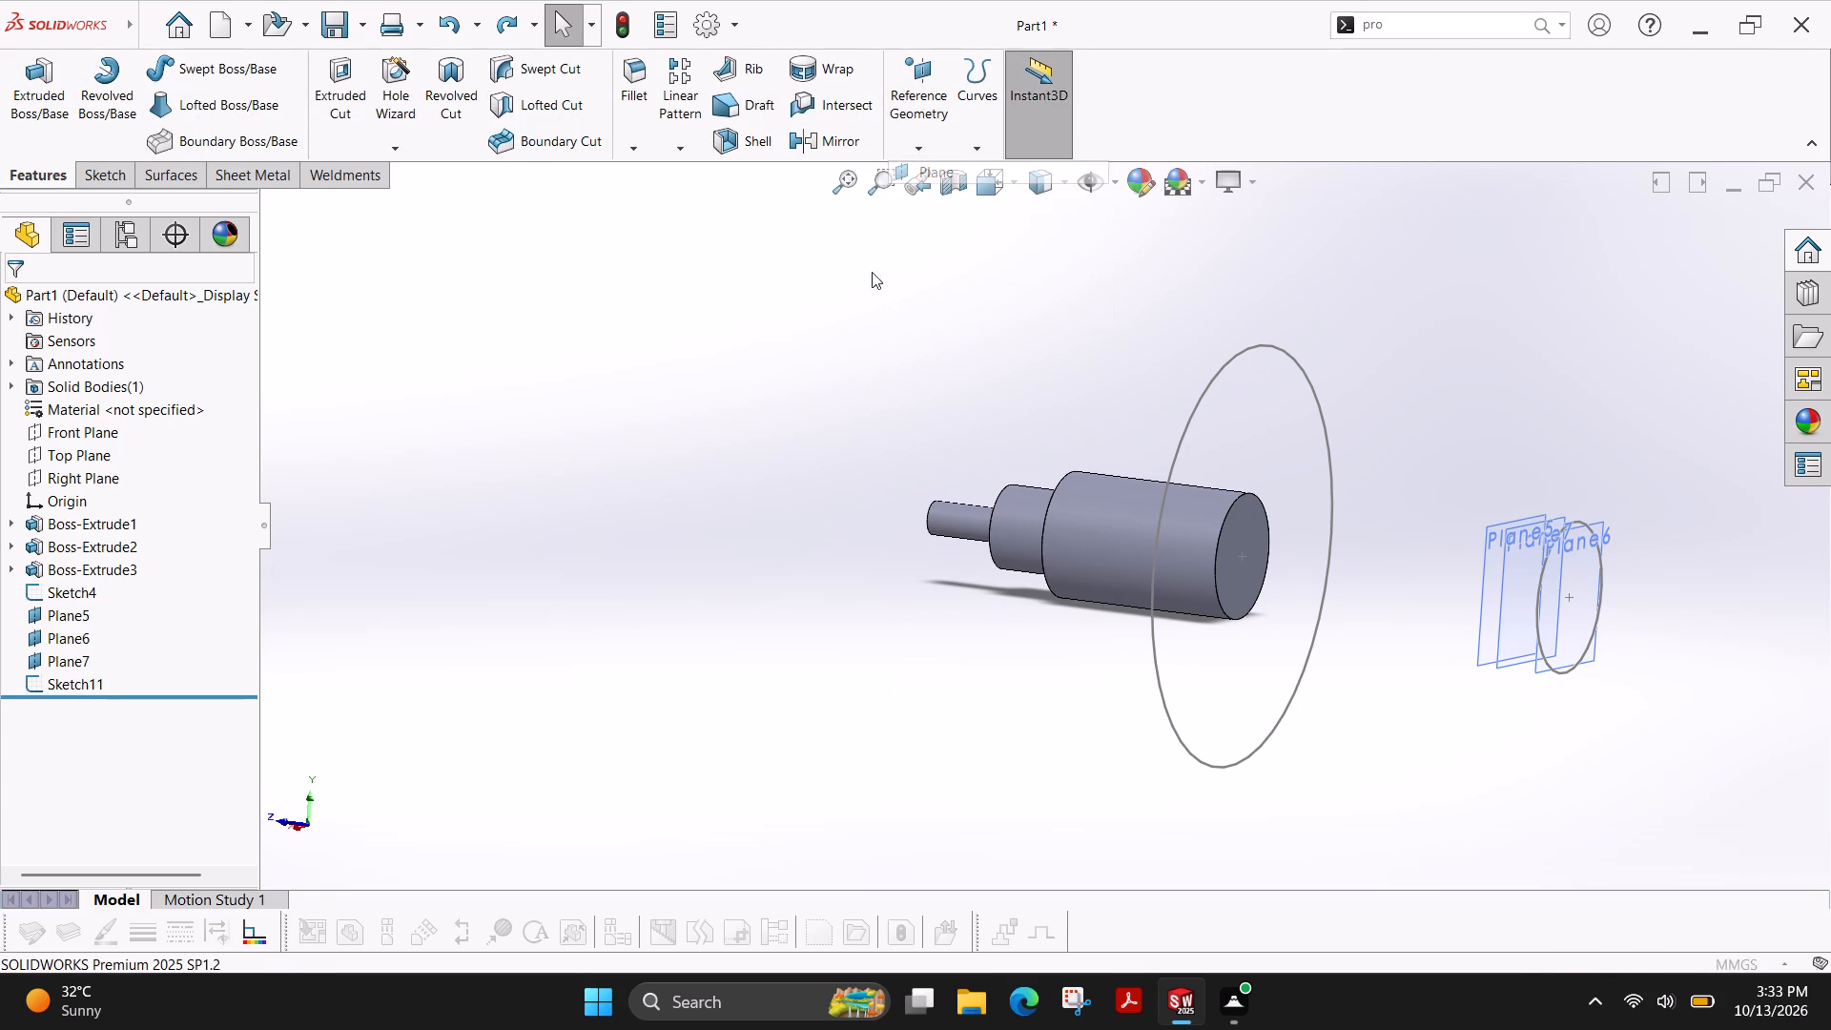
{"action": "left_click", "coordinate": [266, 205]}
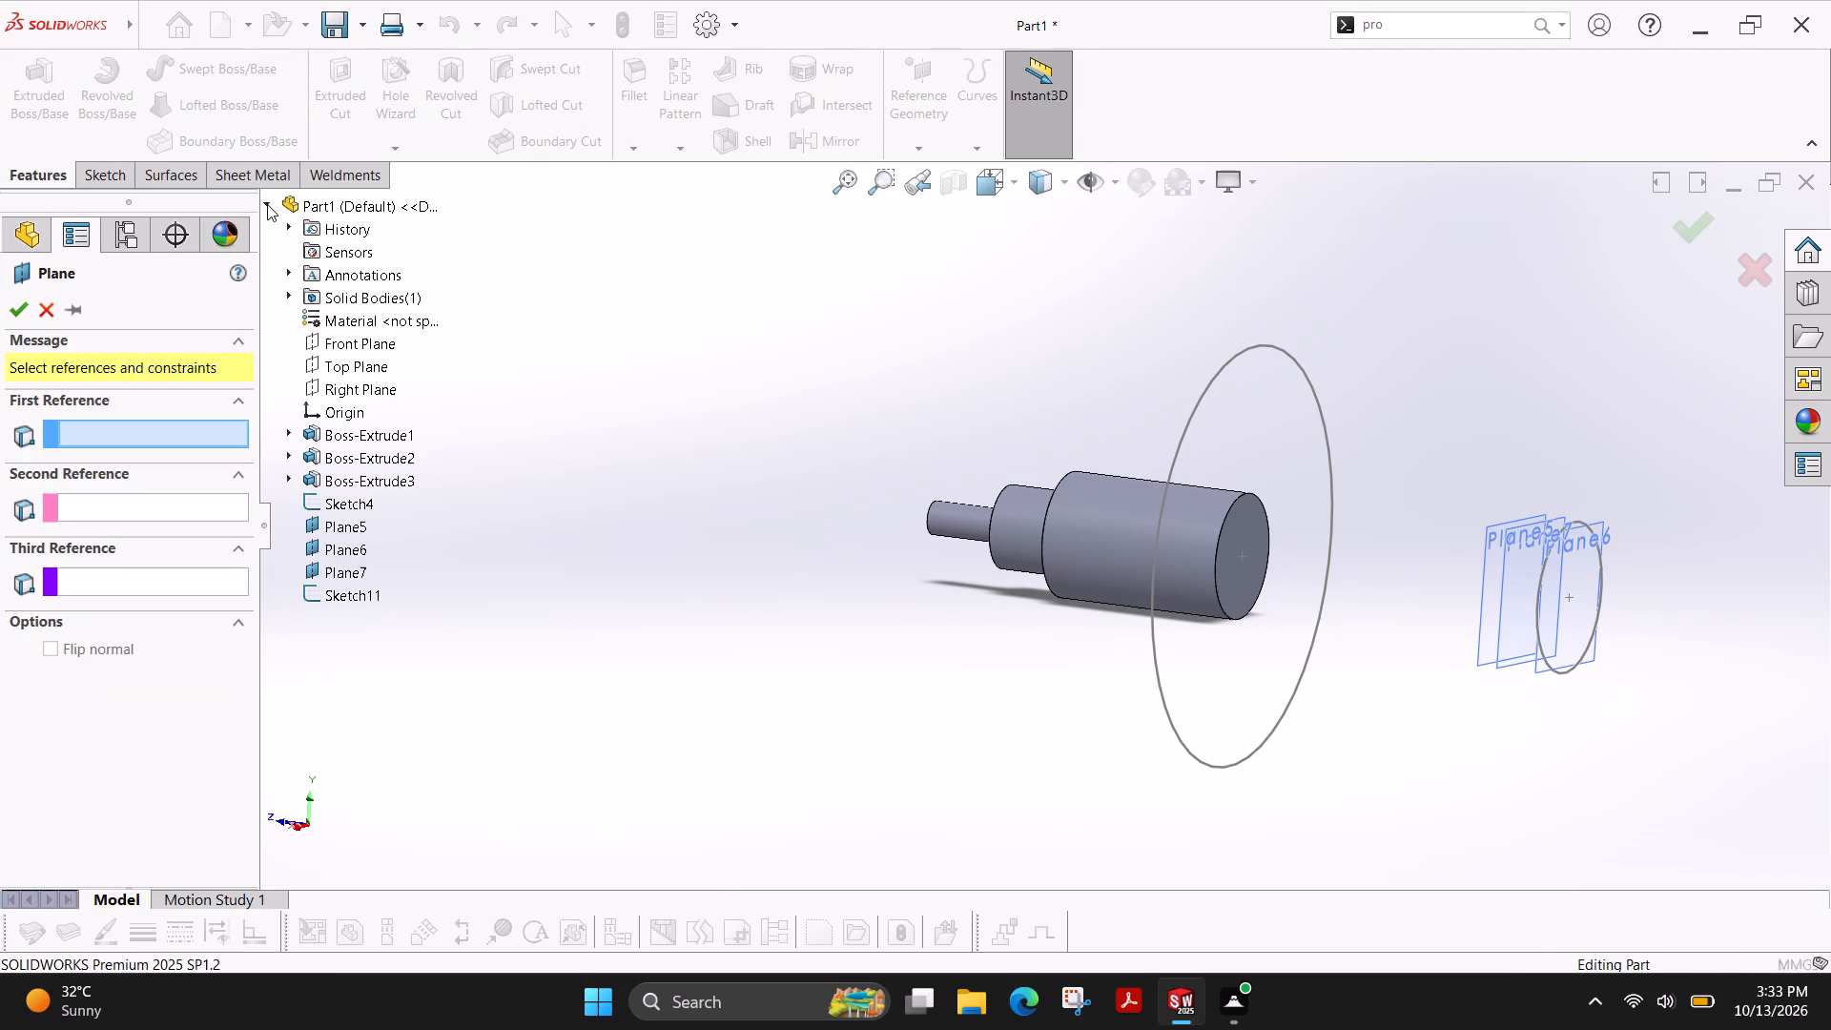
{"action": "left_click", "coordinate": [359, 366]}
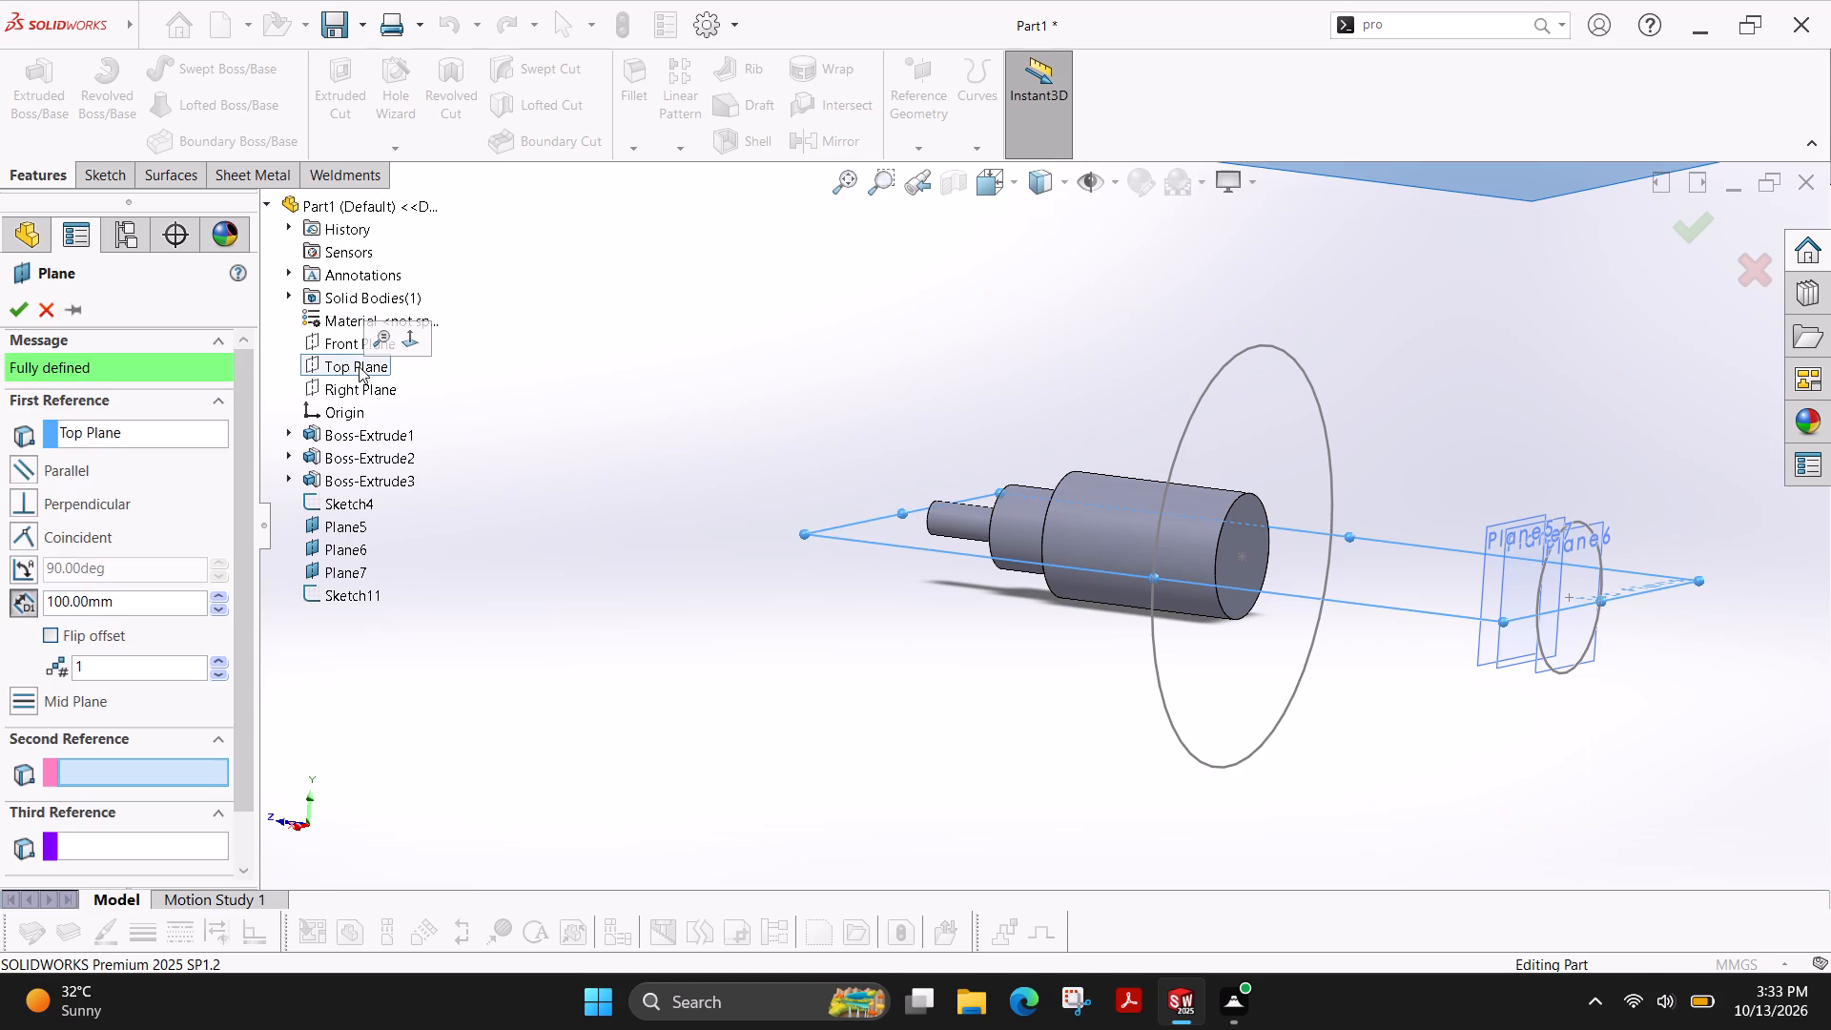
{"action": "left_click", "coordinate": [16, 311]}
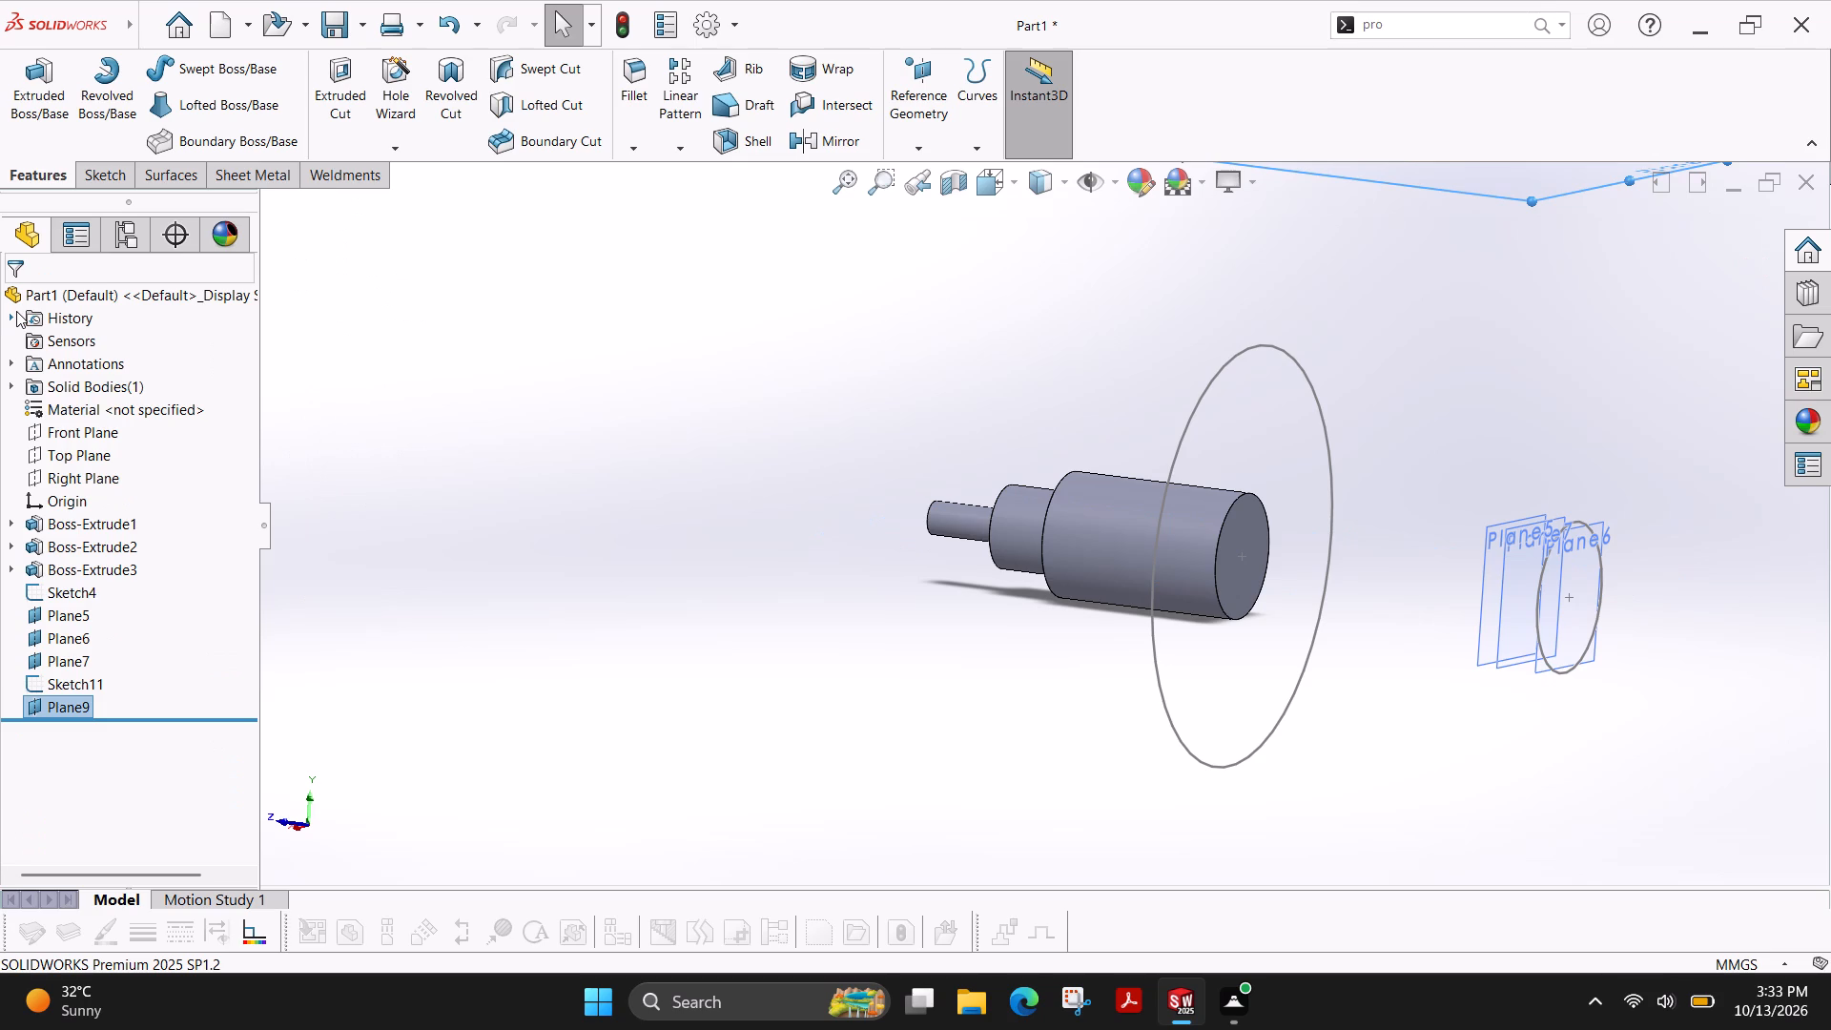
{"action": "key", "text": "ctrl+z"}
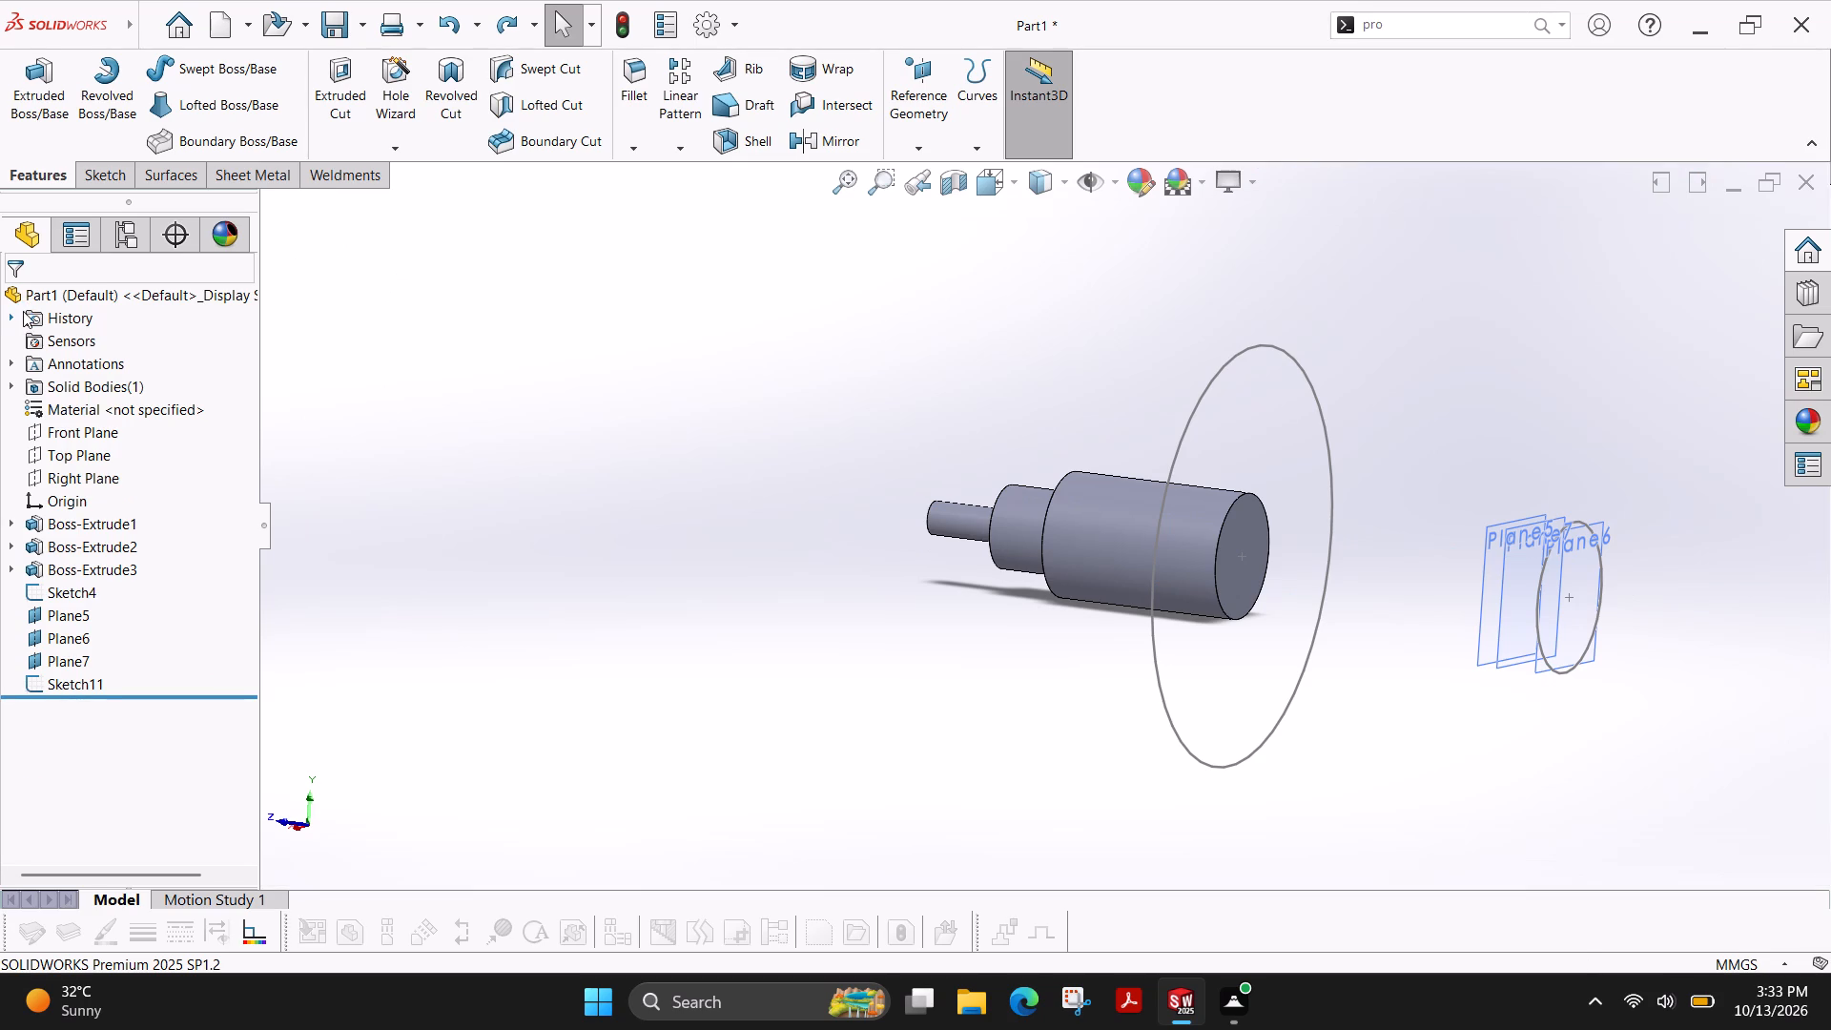
Create a reference plane from the Top Plane with an offset of 0 mm.
{"action": "left_click", "coordinate": [918, 153]}
{"action": "left_click", "coordinate": [952, 169]}
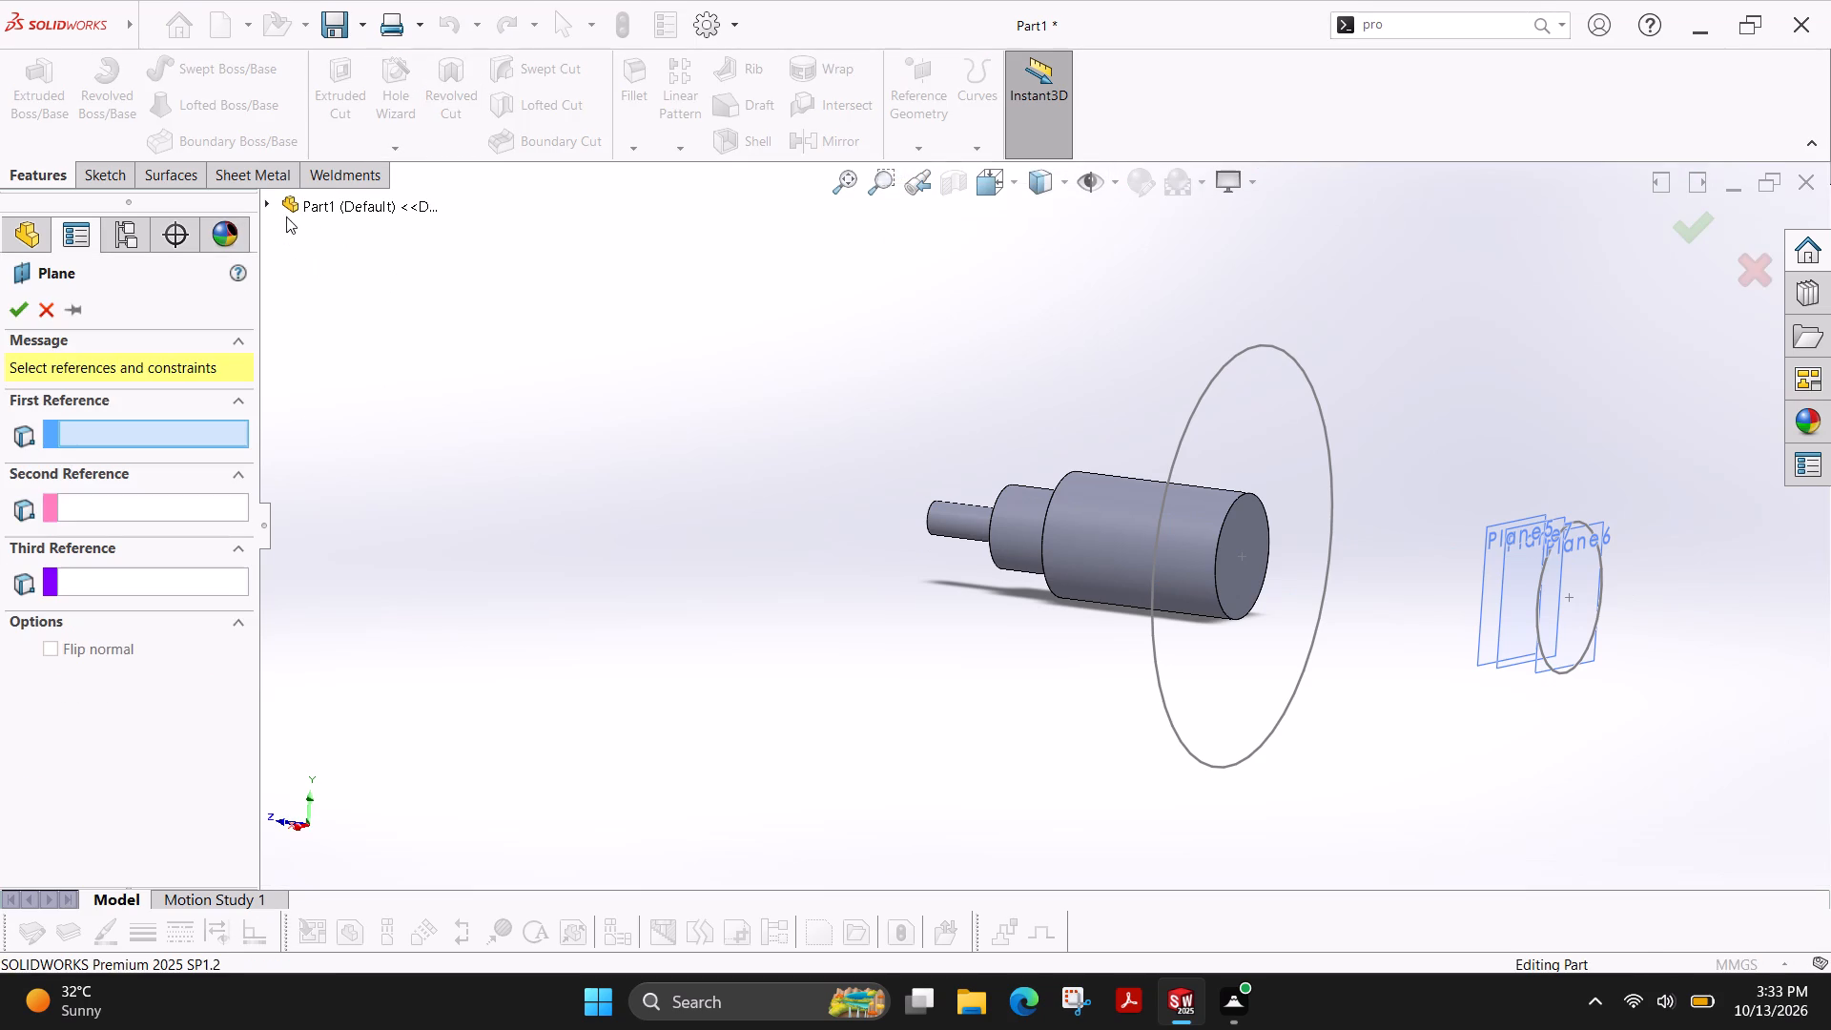
{"action": "left_click", "coordinate": [265, 201]}
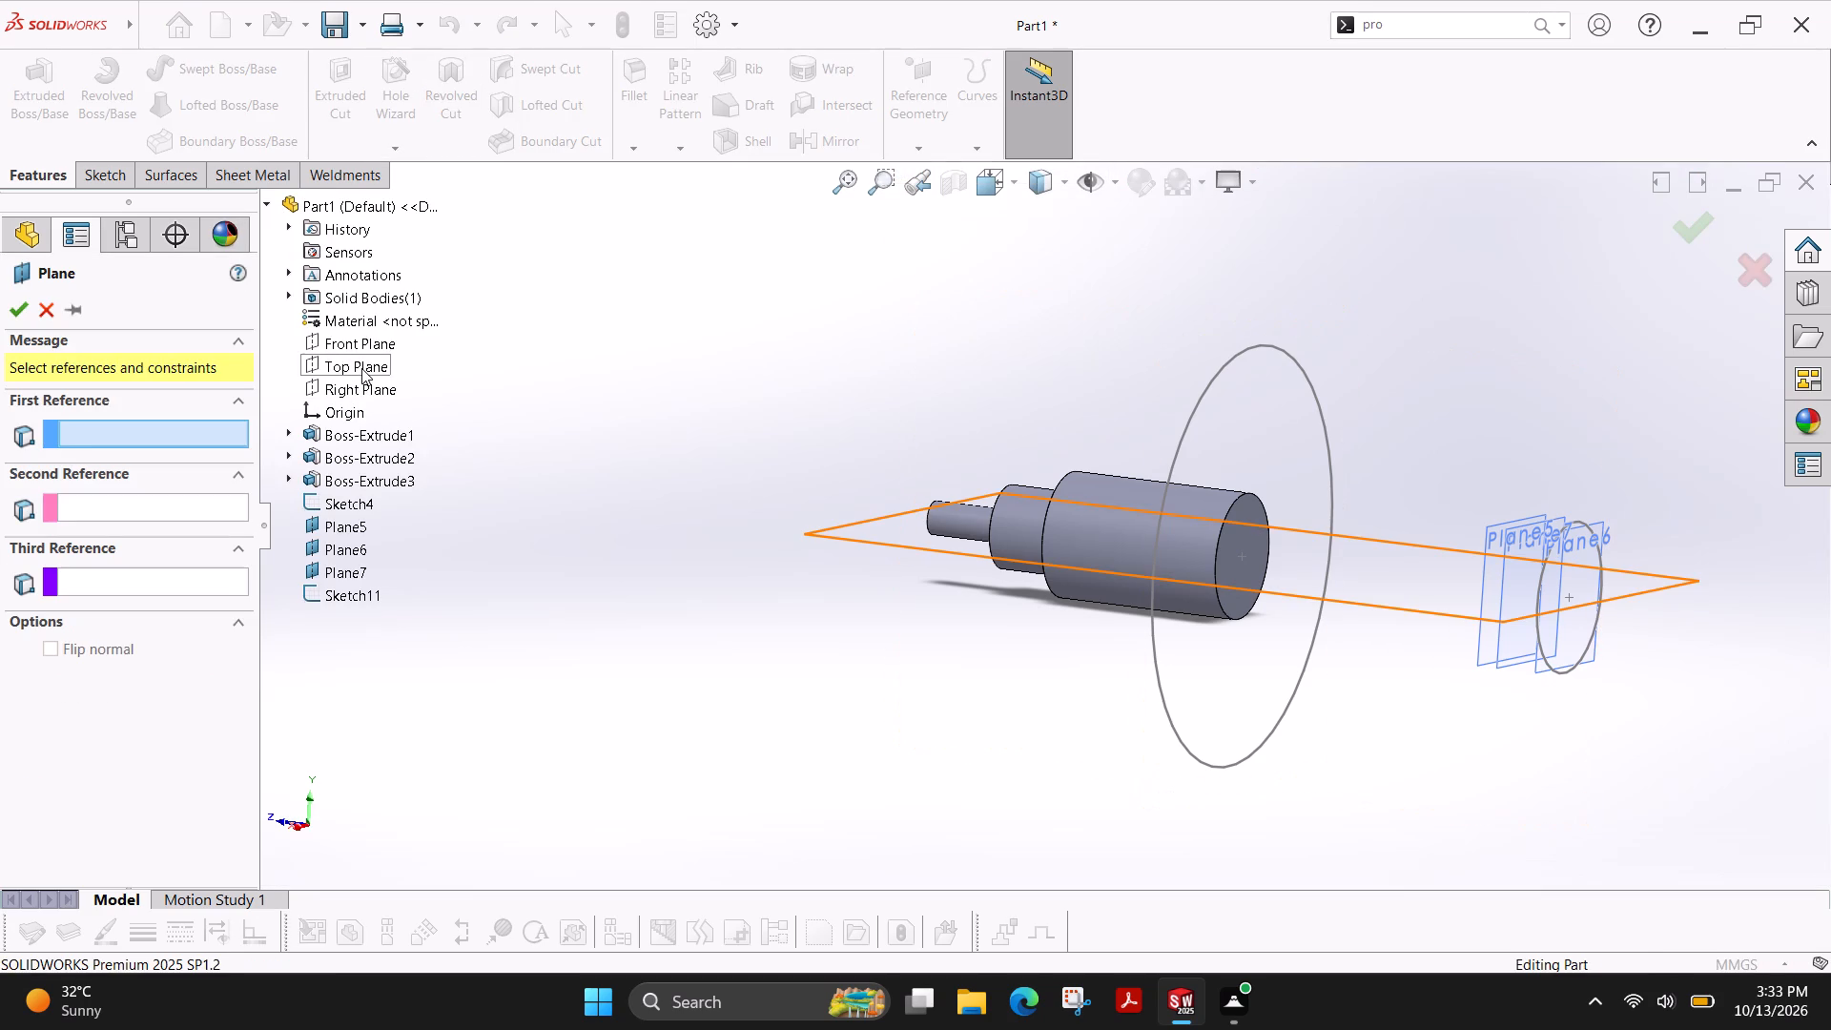
{"action": "left_click", "coordinate": [361, 368]}
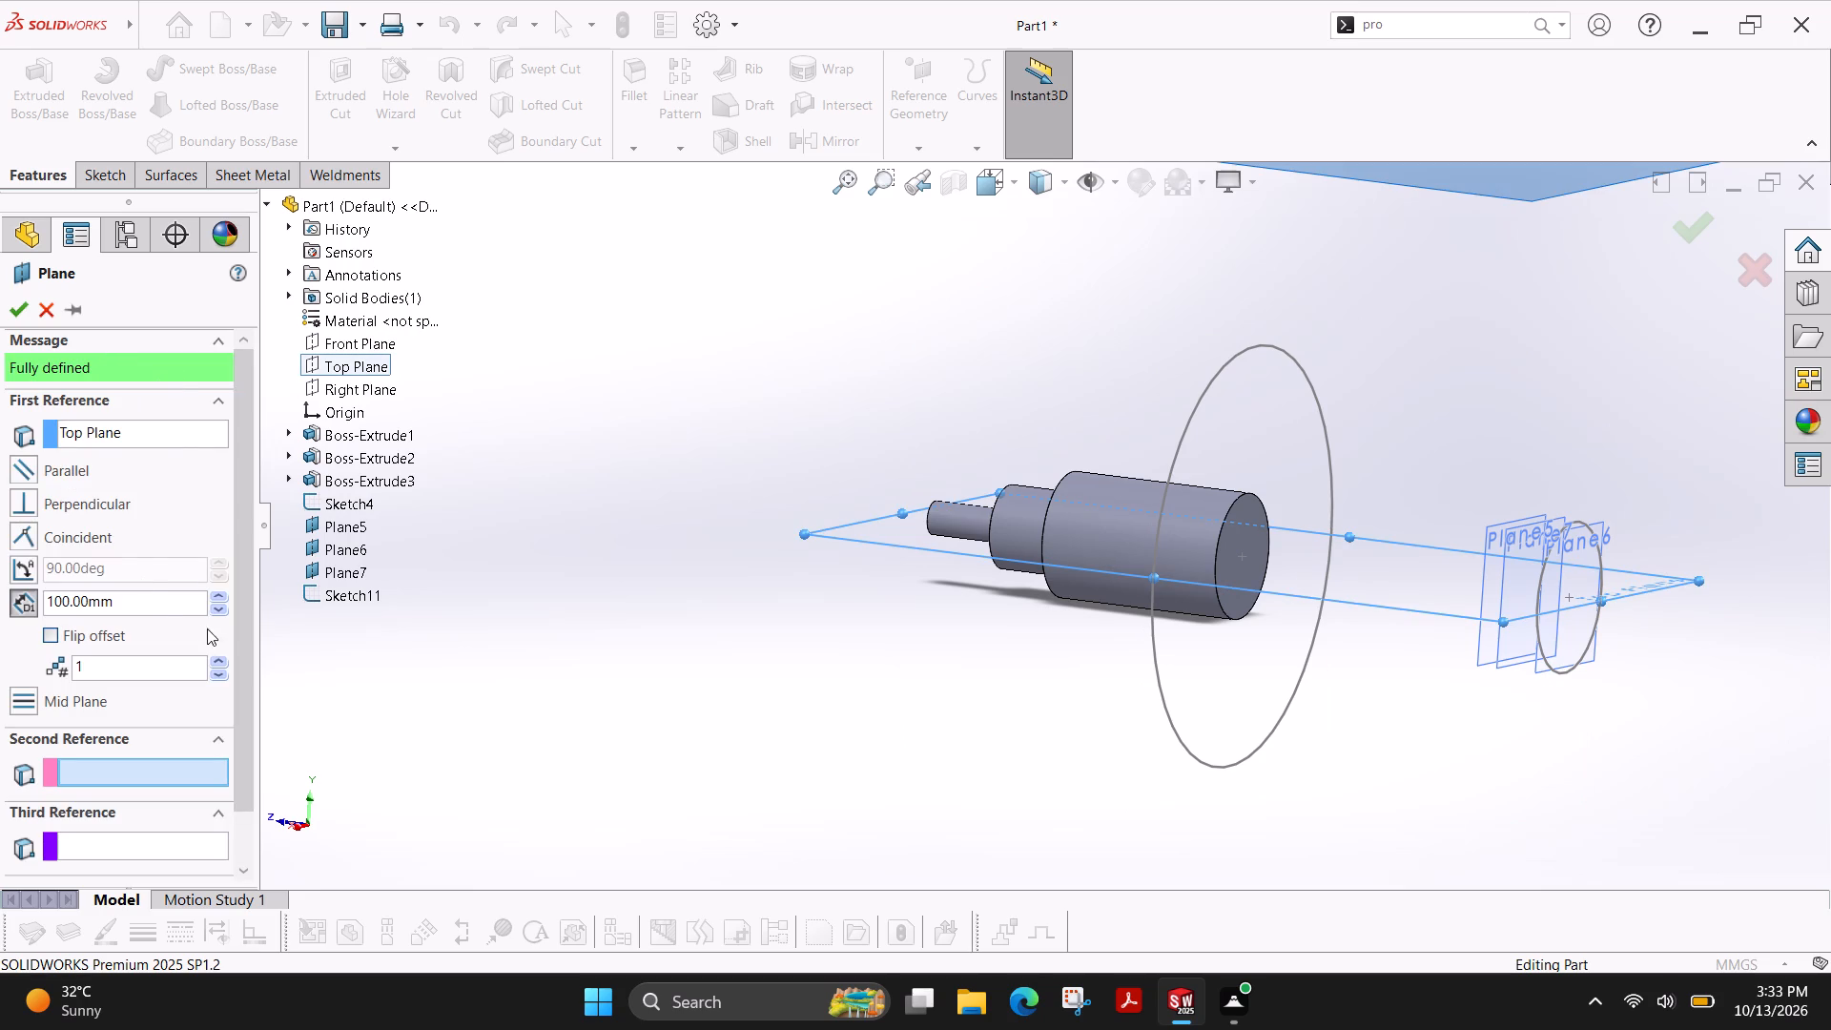
{"action": "double_click", "coordinate": [146, 603]}
{"action": "key", "text": "0"}
{"action": "key", "text": "Return"}
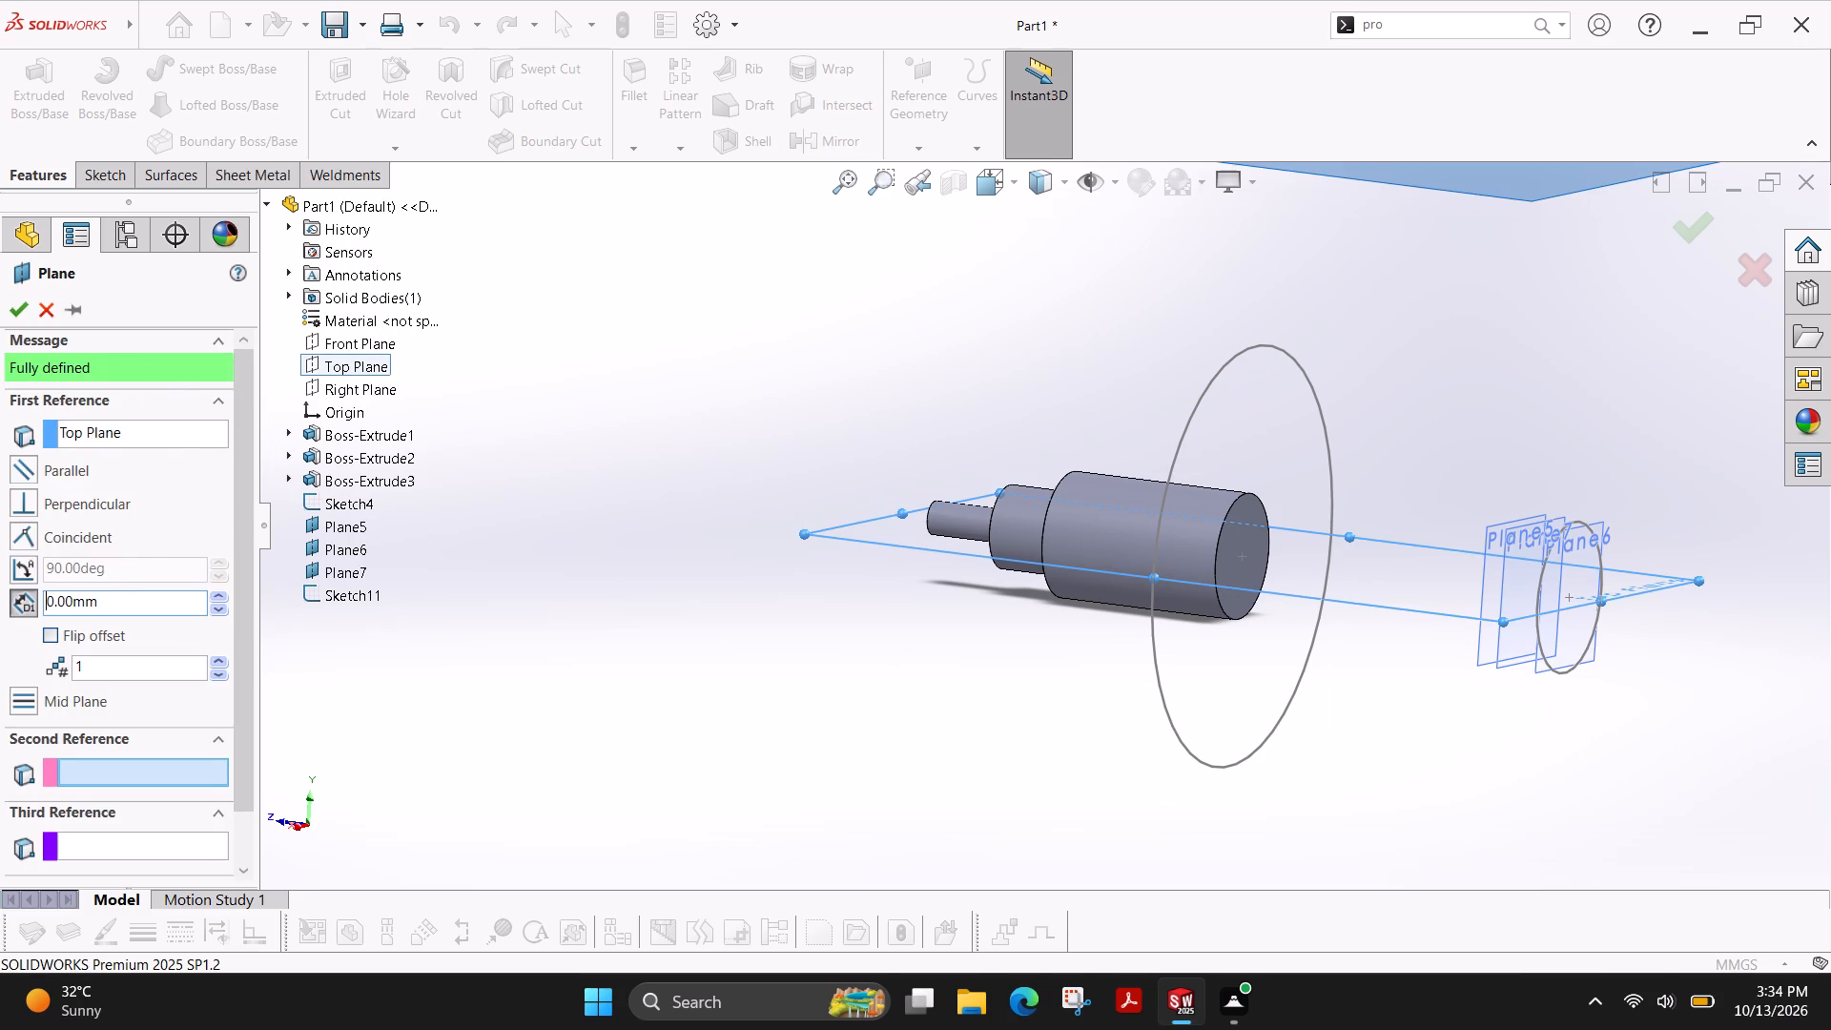
{"action": "left_click", "coordinate": [12, 317]}
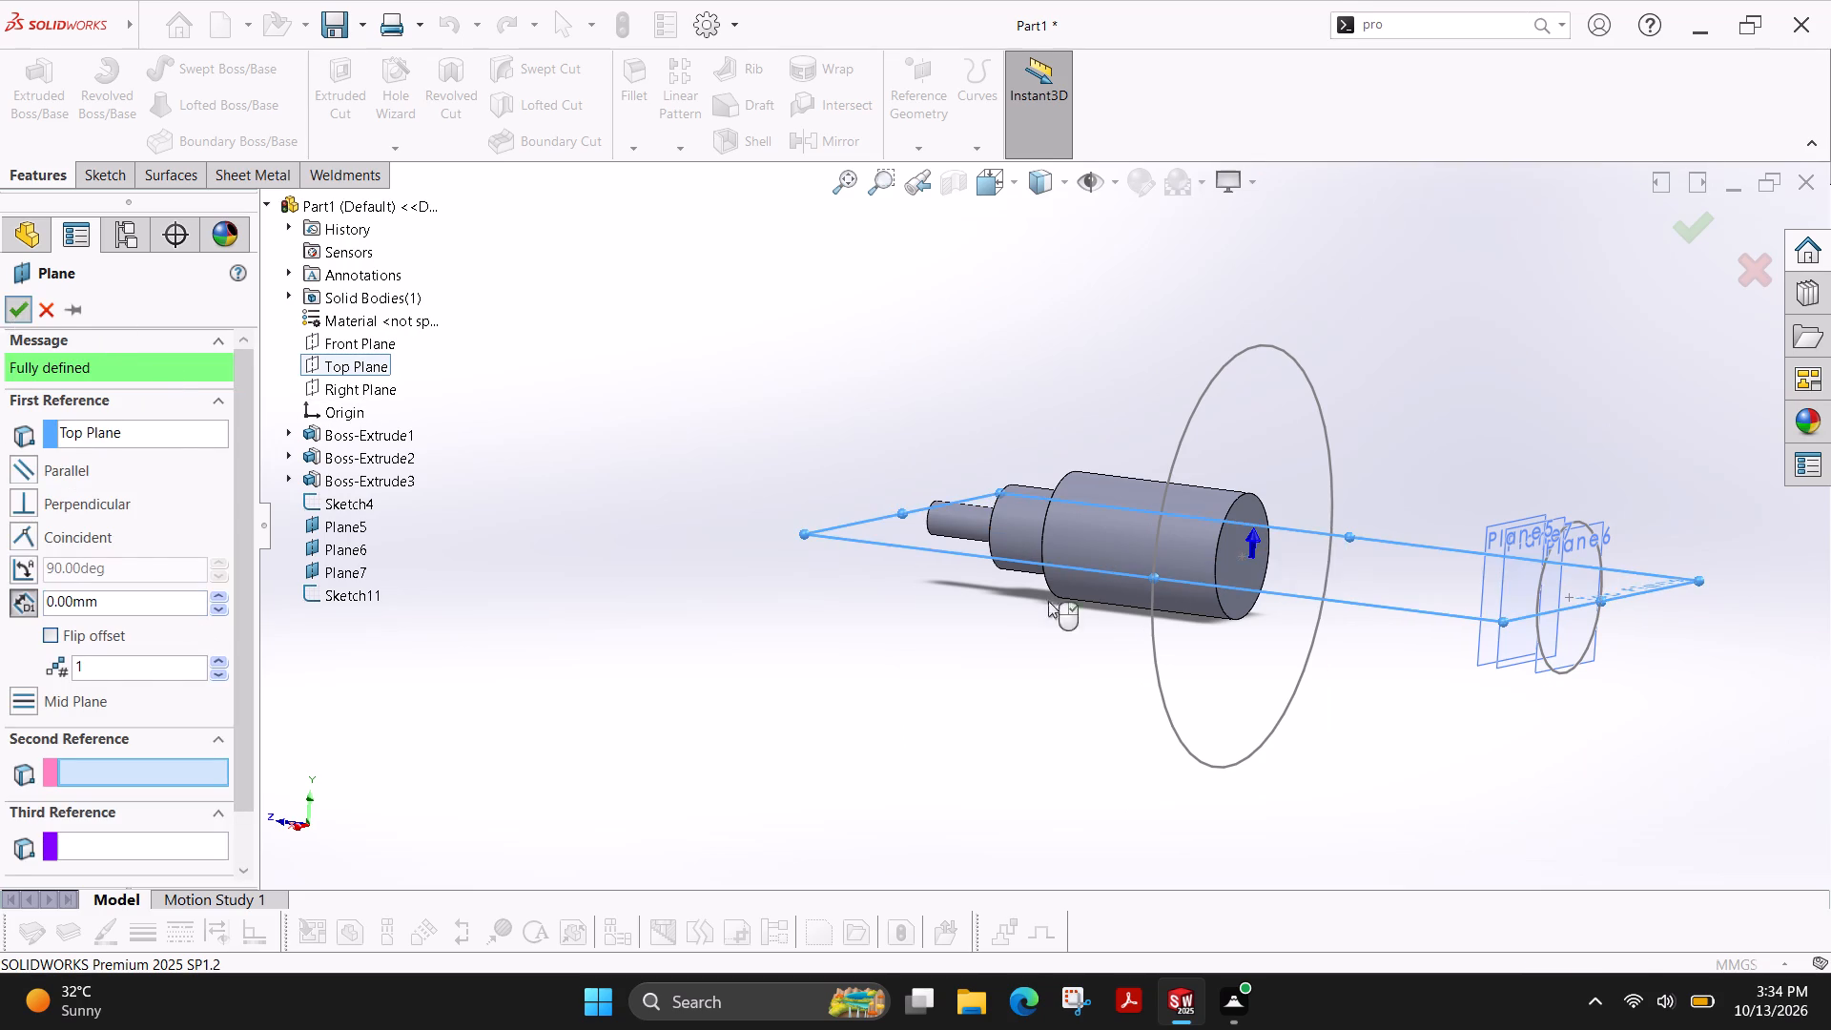
On the 0 mm offset plane, sketch a slanted line about 91 mm long joining the negative-X ends of the 100 mm and 36 mm circles.
{"action": "left_click", "coordinate": [96, 182]}
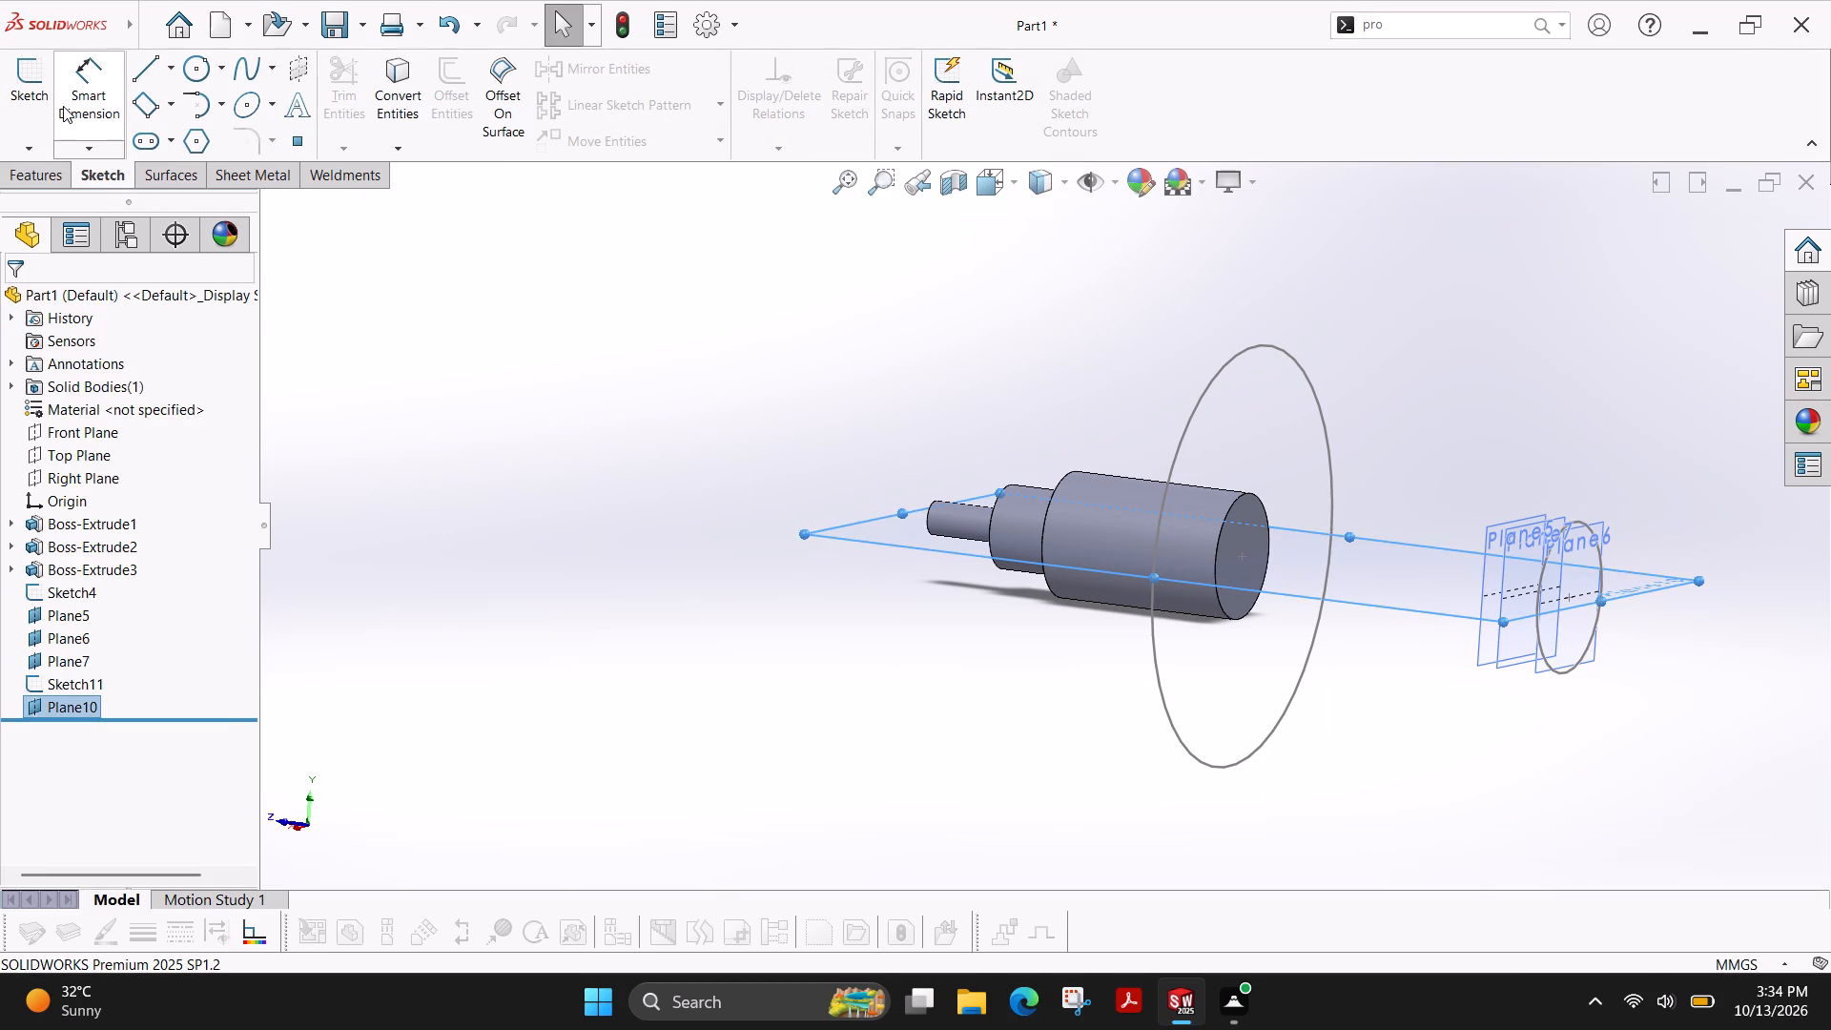
{"action": "left_click", "coordinate": [22, 90]}
{"action": "scroll", "coordinate": [984, 505], "scroll_direction": "down", "scroll_amount": 1}
{"action": "scroll", "coordinate": [1060, 402], "scroll_direction": "up", "scroll_amount": 1}
{"action": "scroll", "coordinate": [1021, 323], "scroll_direction": "down", "scroll_amount": 1}
{"action": "left_click", "coordinate": [155, 64]}
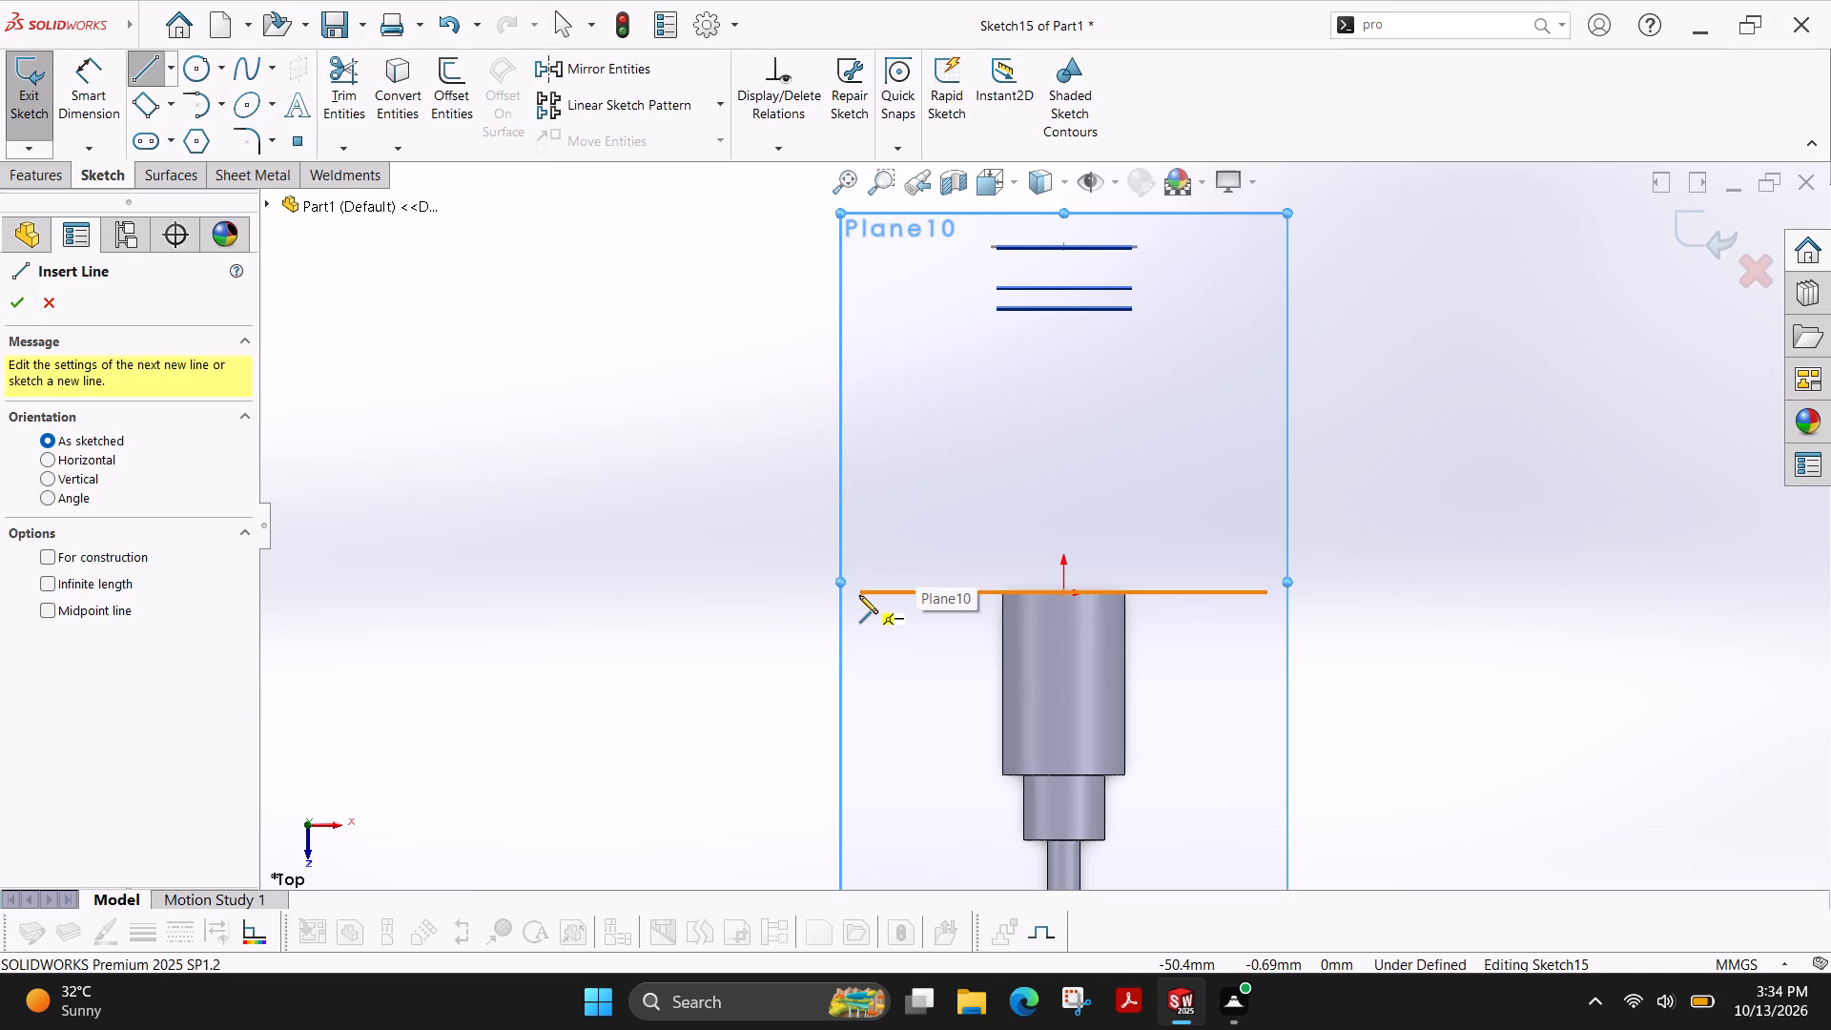
{"action": "scroll", "coordinate": [864, 586], "scroll_direction": "up", "scroll_amount": 1}
{"action": "scroll", "coordinate": [864, 586], "scroll_direction": "down", "scroll_amount": 4}
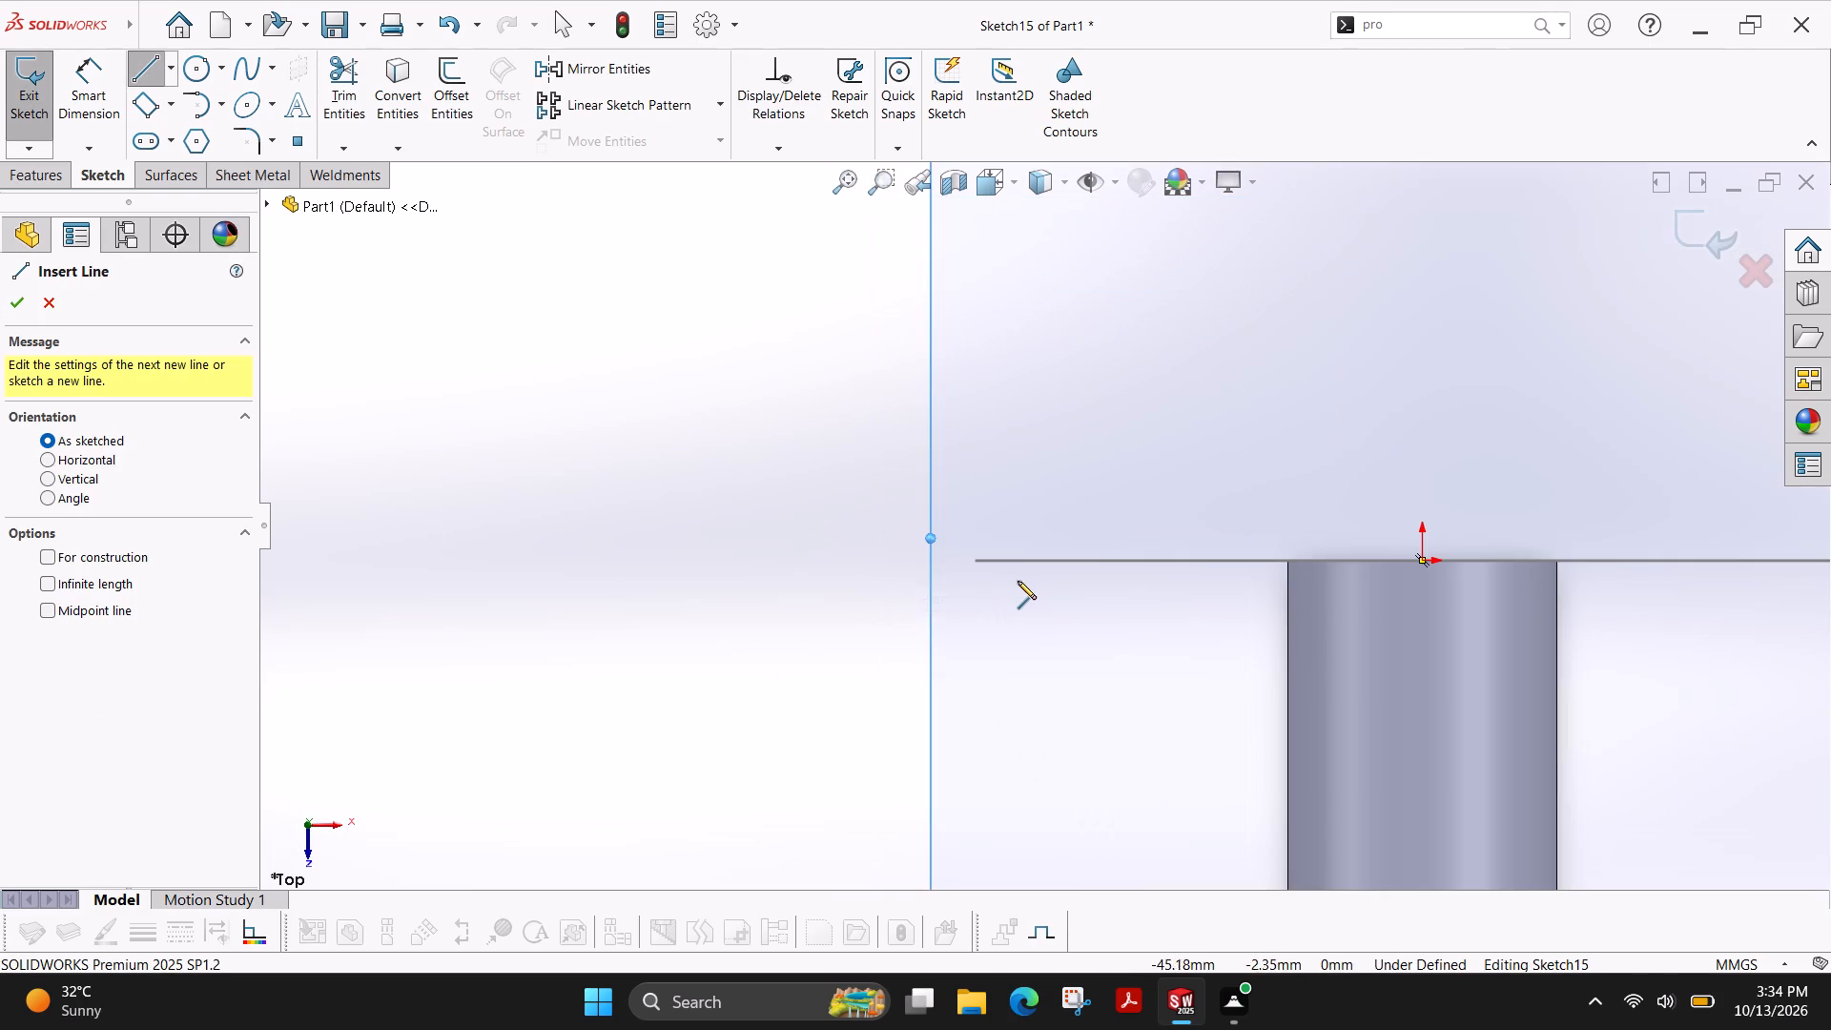
{"action": "scroll", "coordinate": [1006, 577], "scroll_direction": "down", "scroll_amount": 5}
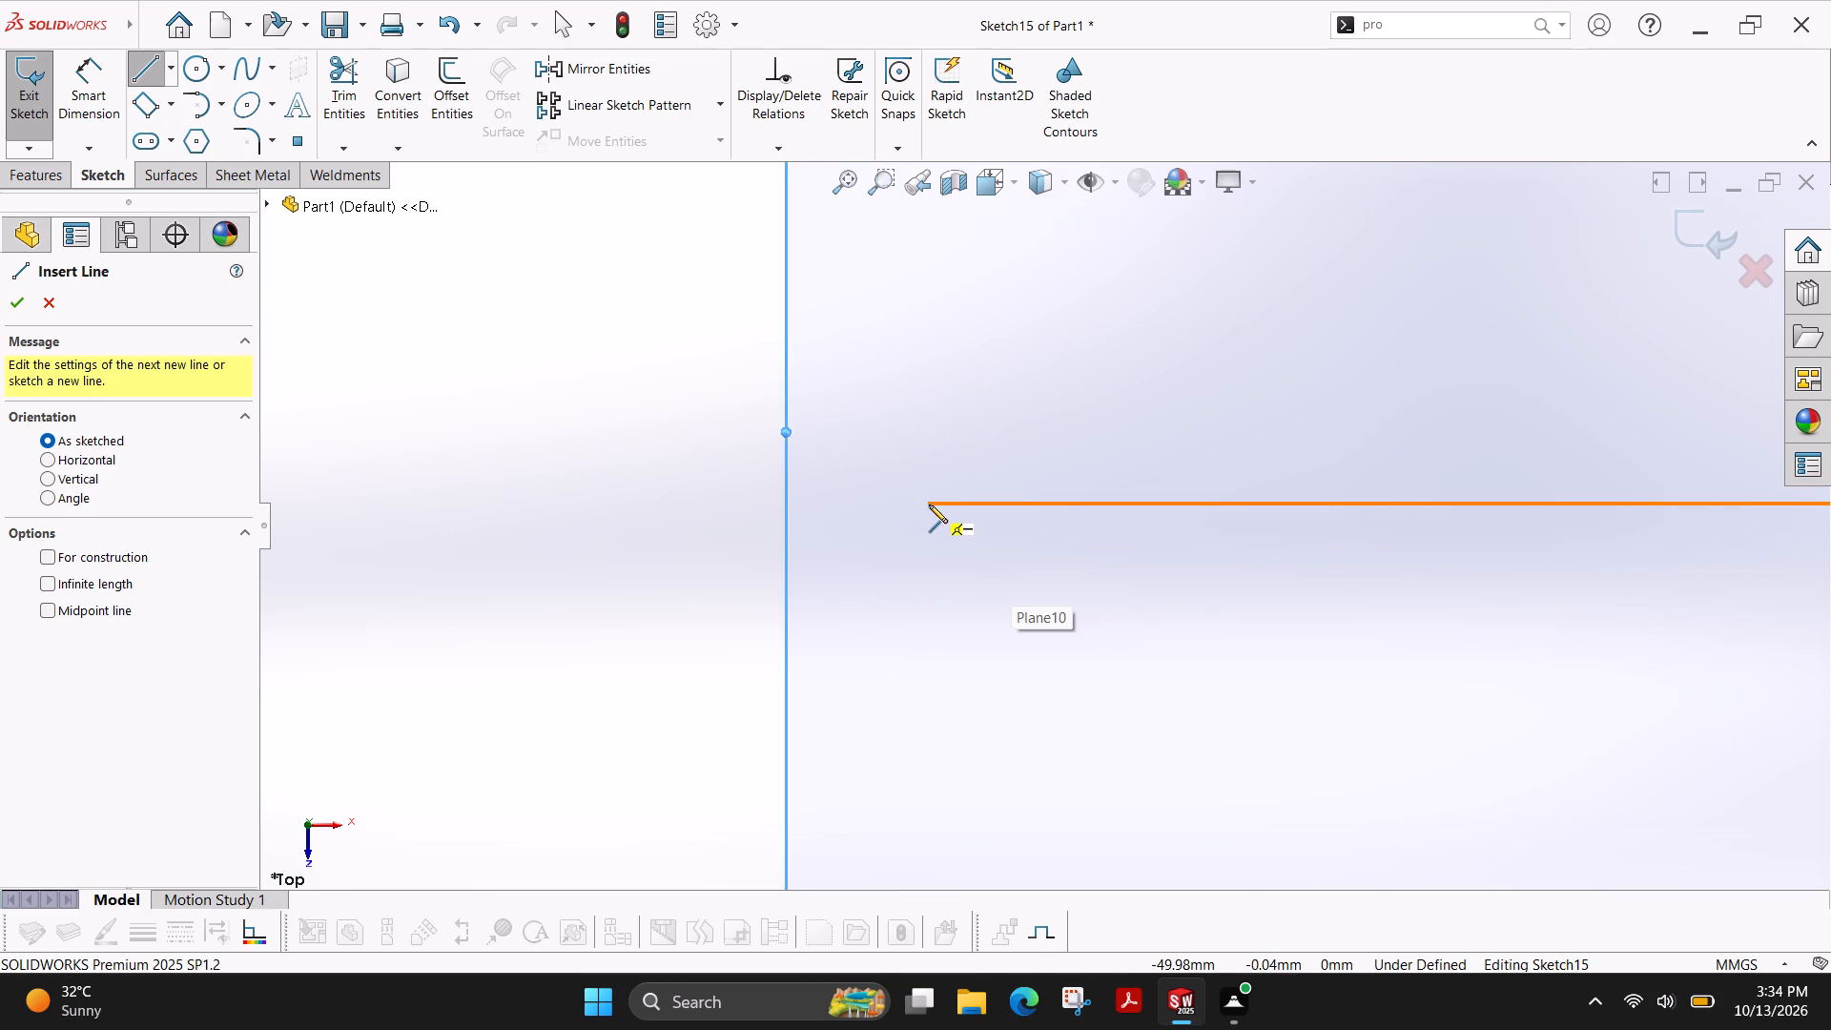
{"action": "left_click", "coordinate": [929, 505]}
{"action": "scroll", "coordinate": [1053, 325], "scroll_direction": "up", "scroll_amount": 5}
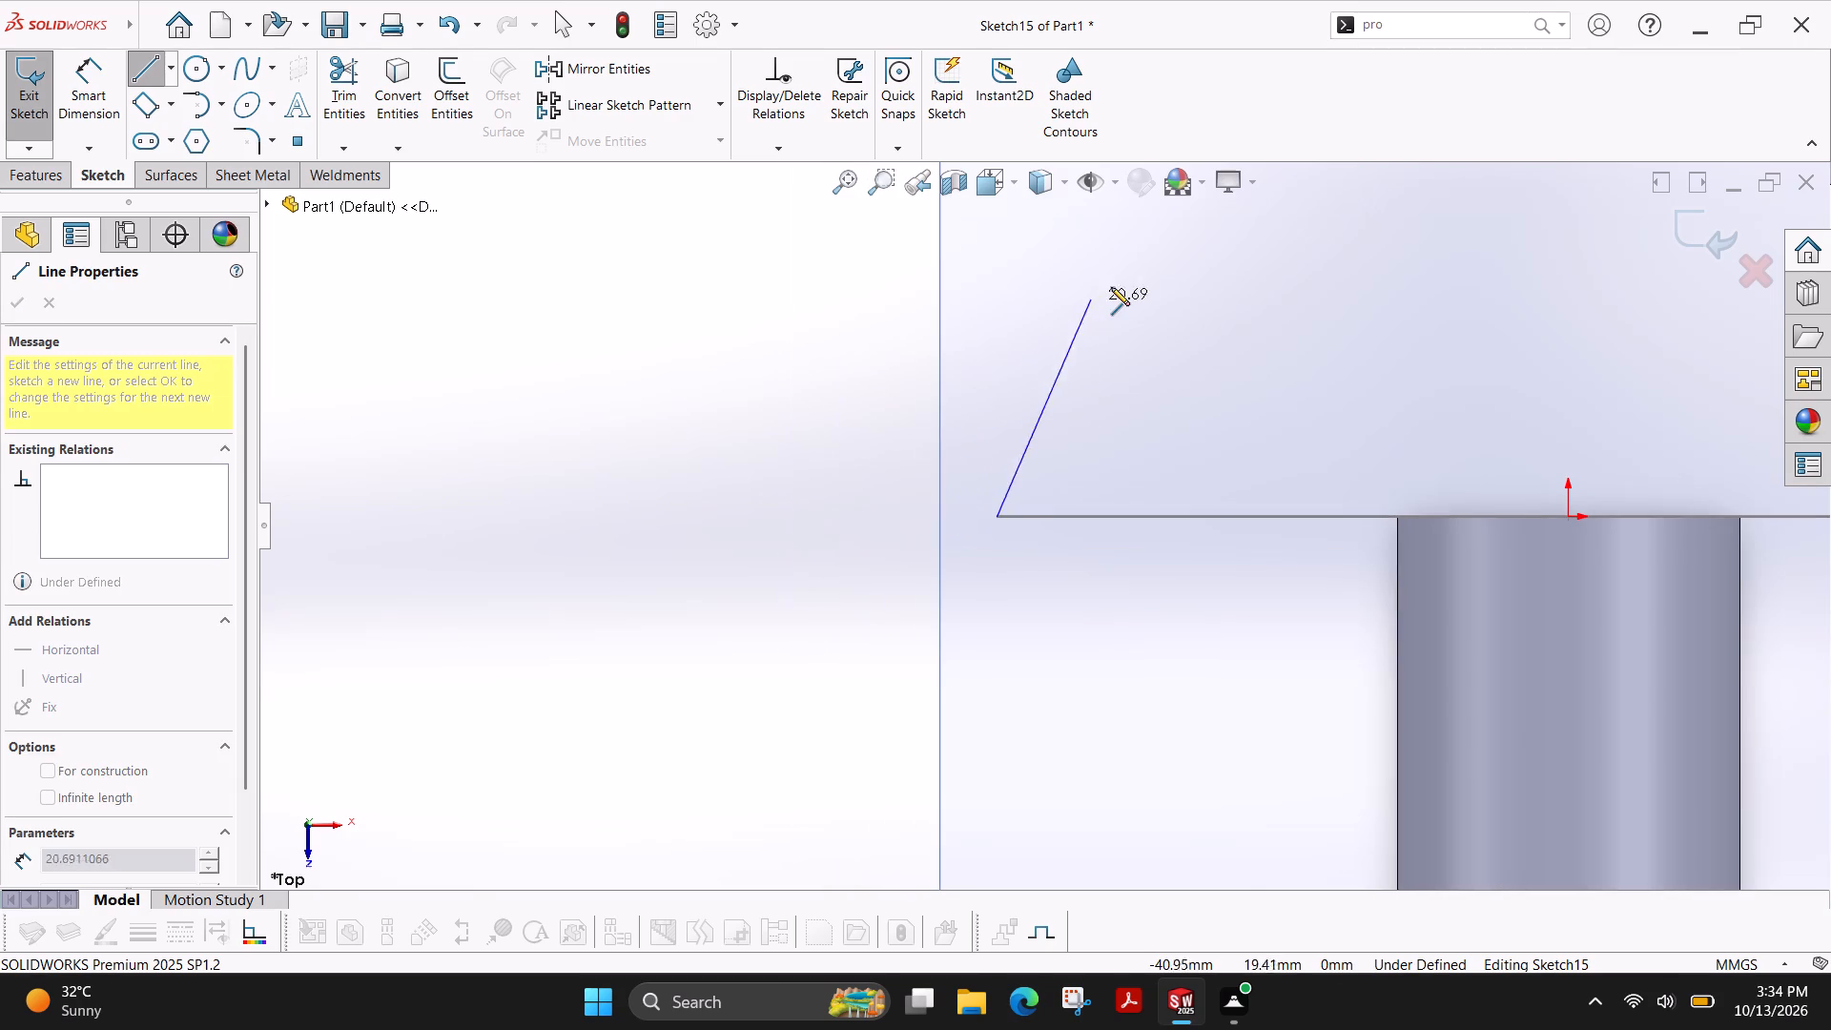
{"action": "scroll", "coordinate": [1130, 276], "scroll_direction": "up", "scroll_amount": 7}
{"action": "scroll", "coordinate": [1130, 276], "scroll_direction": "down", "scroll_amount": 4}
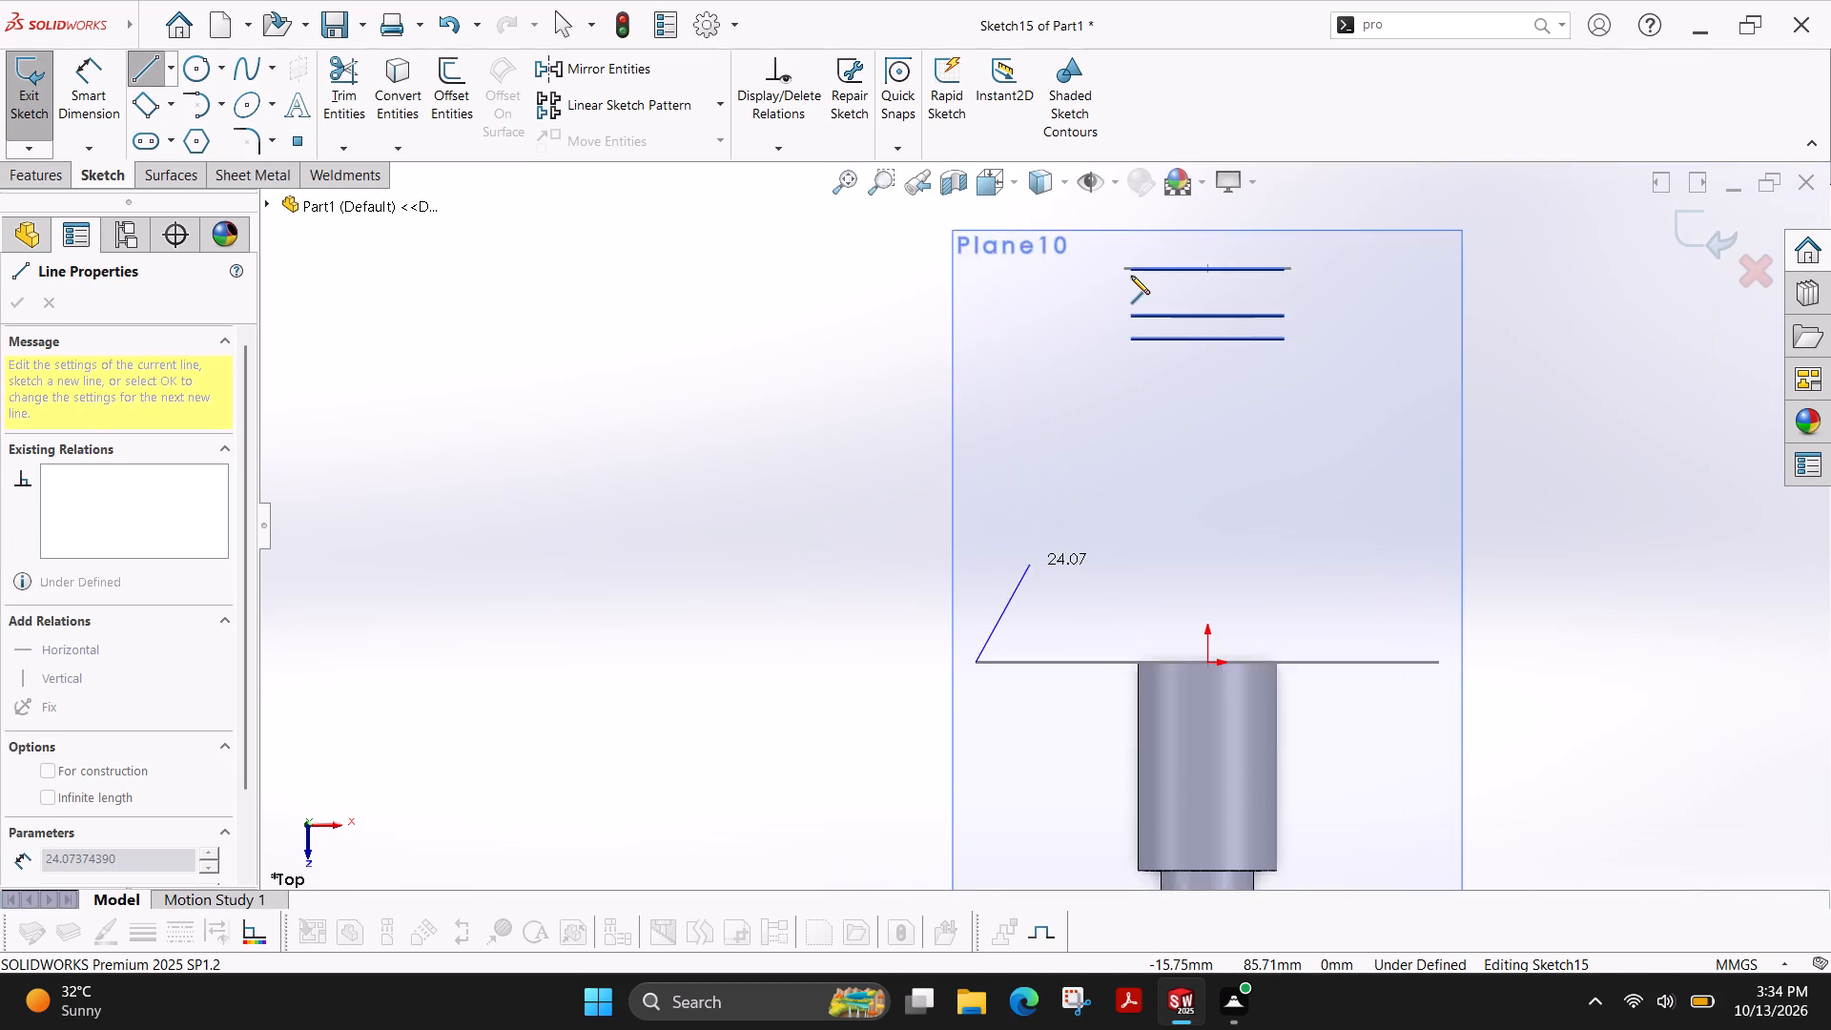
{"action": "scroll", "coordinate": [1131, 276], "scroll_direction": "down", "scroll_amount": 9}
{"action": "scroll", "coordinate": [1055, 433], "scroll_direction": "down", "scroll_amount": 4}
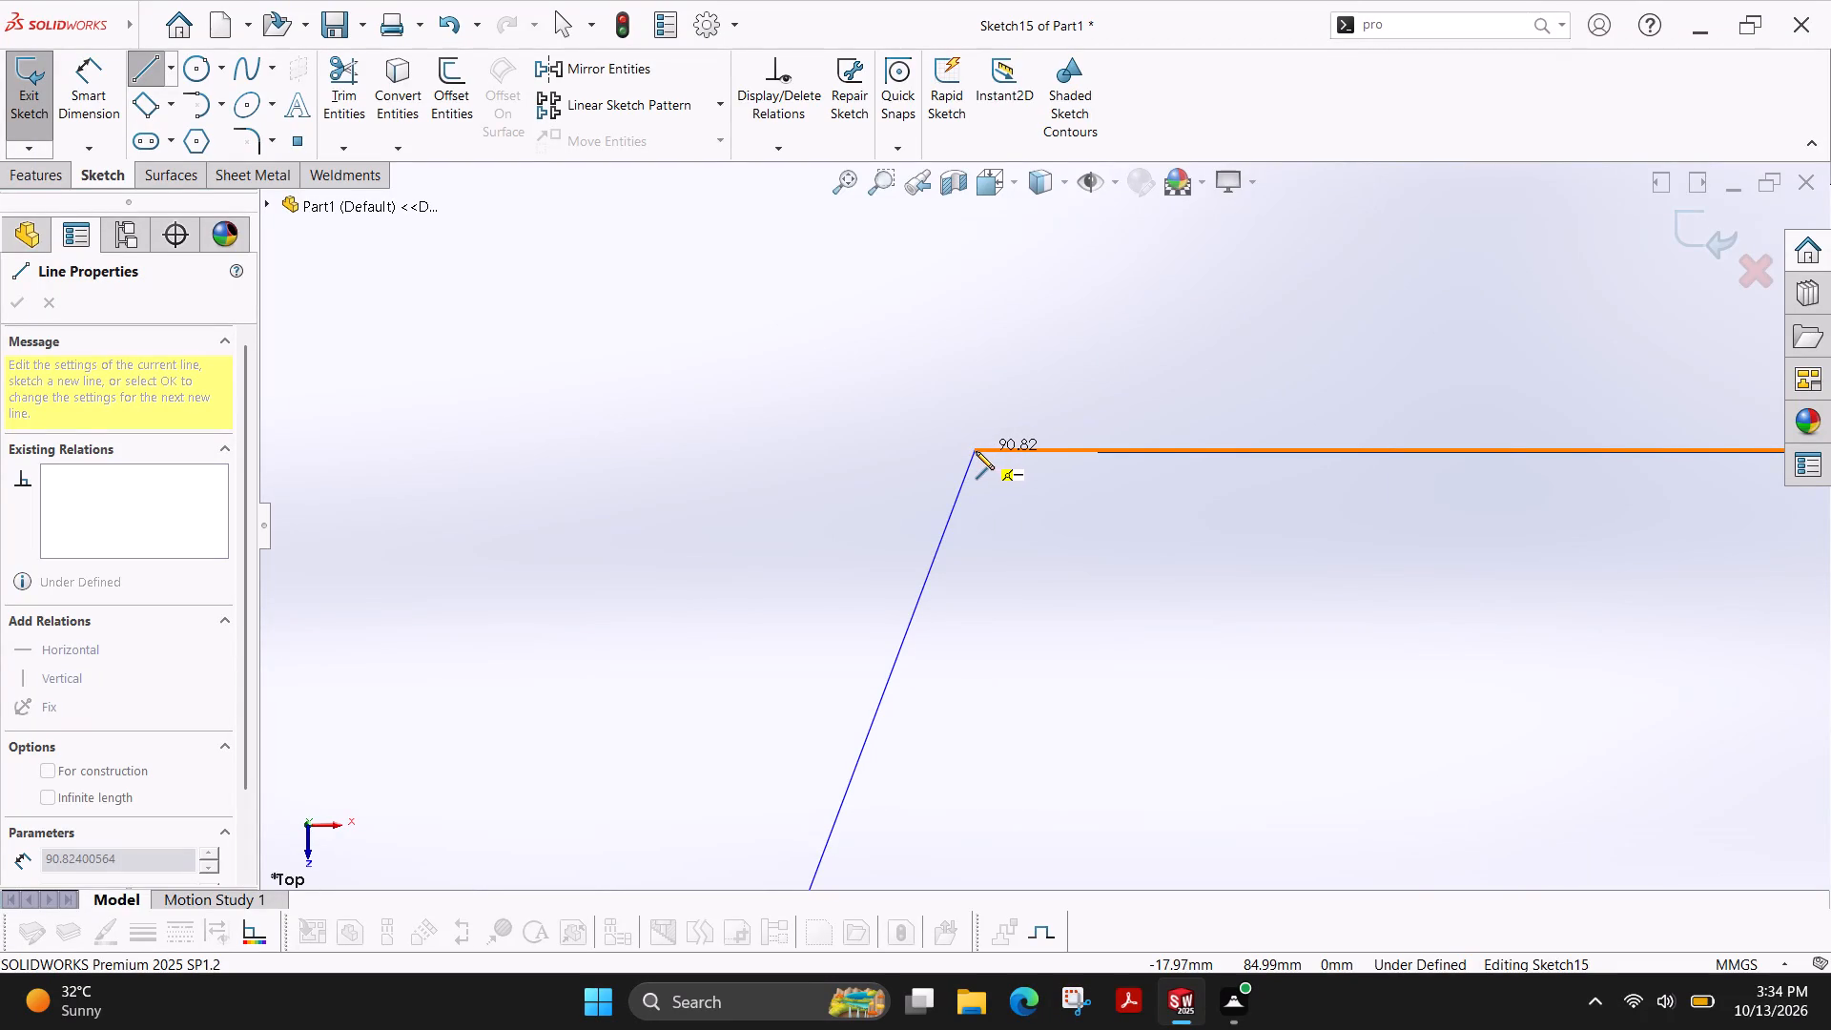
{"action": "left_click", "coordinate": [976, 451]}
{"action": "key", "text": "Escape"}
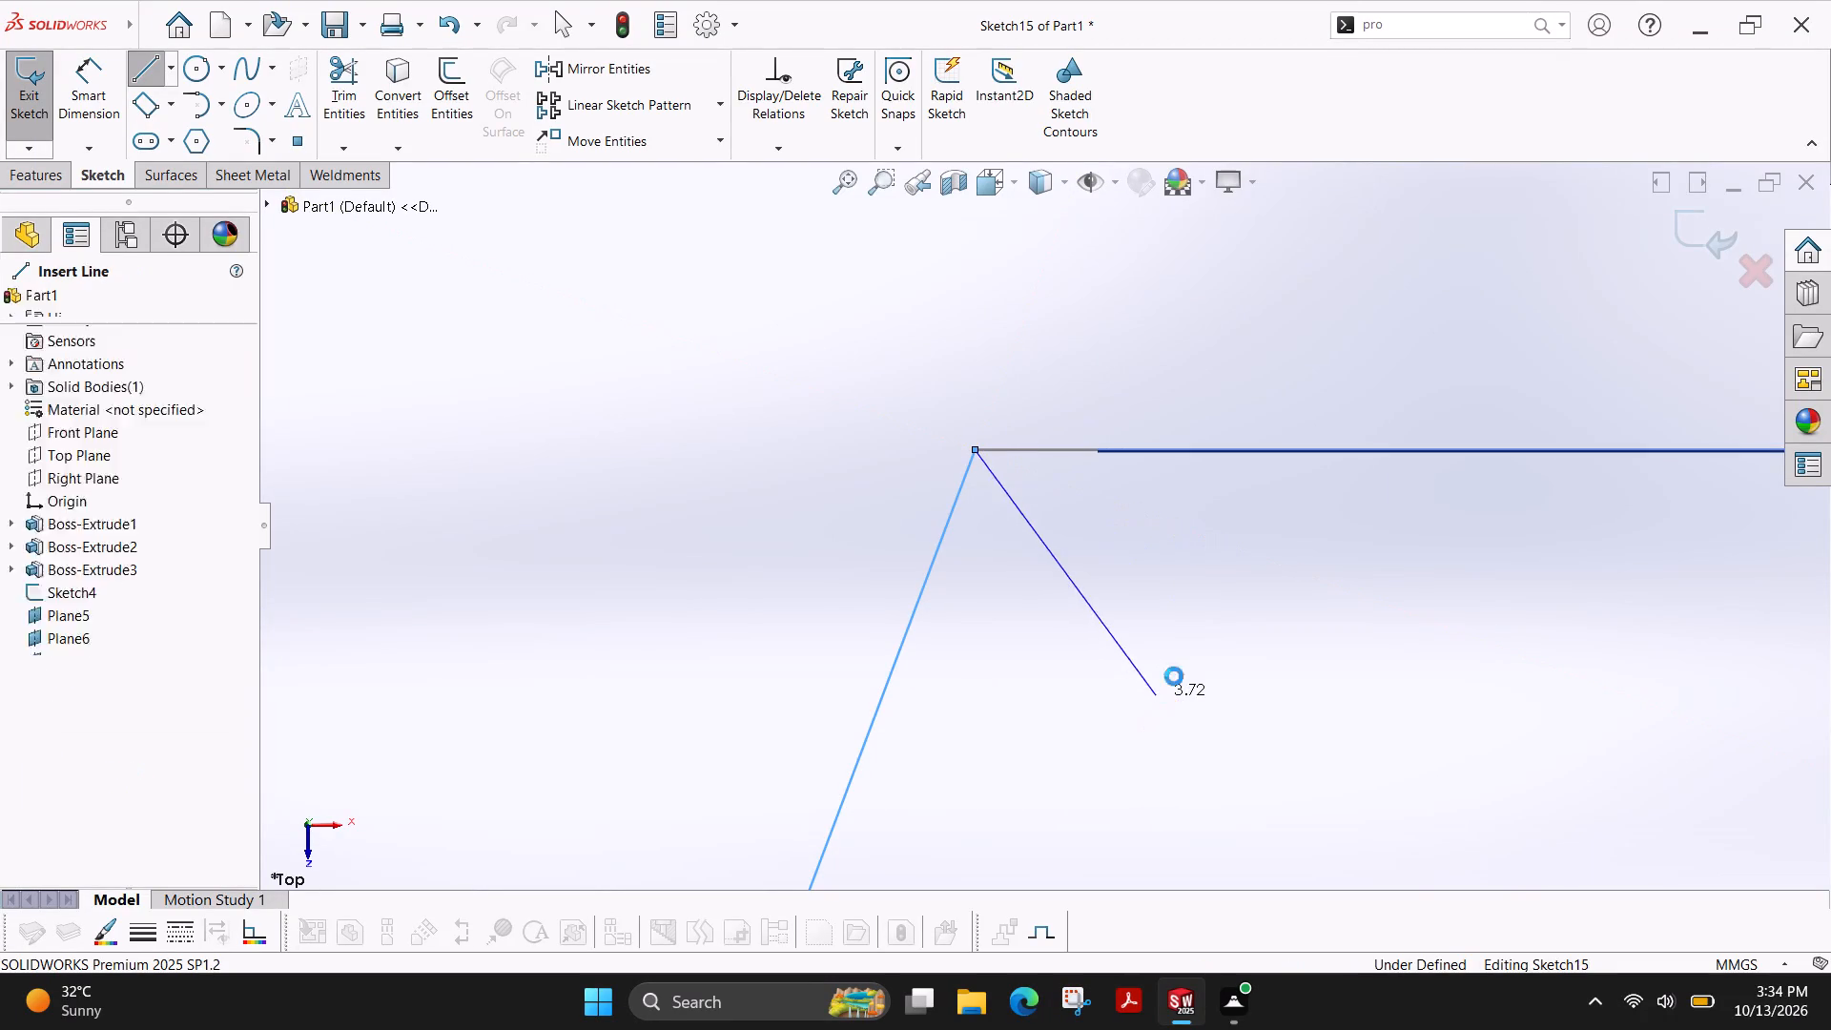
Sketch a second slanted line about 91 mm long joining the circles' positive-X ends and finish the sketch.
{"action": "scroll", "coordinate": [1223, 592], "scroll_direction": "down", "scroll_amount": 2}
{"action": "scroll", "coordinate": [1223, 592], "scroll_direction": "up", "scroll_amount": 9}
{"action": "key", "text": "l"}
{"action": "scroll", "coordinate": [1223, 592], "scroll_direction": "down", "scroll_amount": 2}
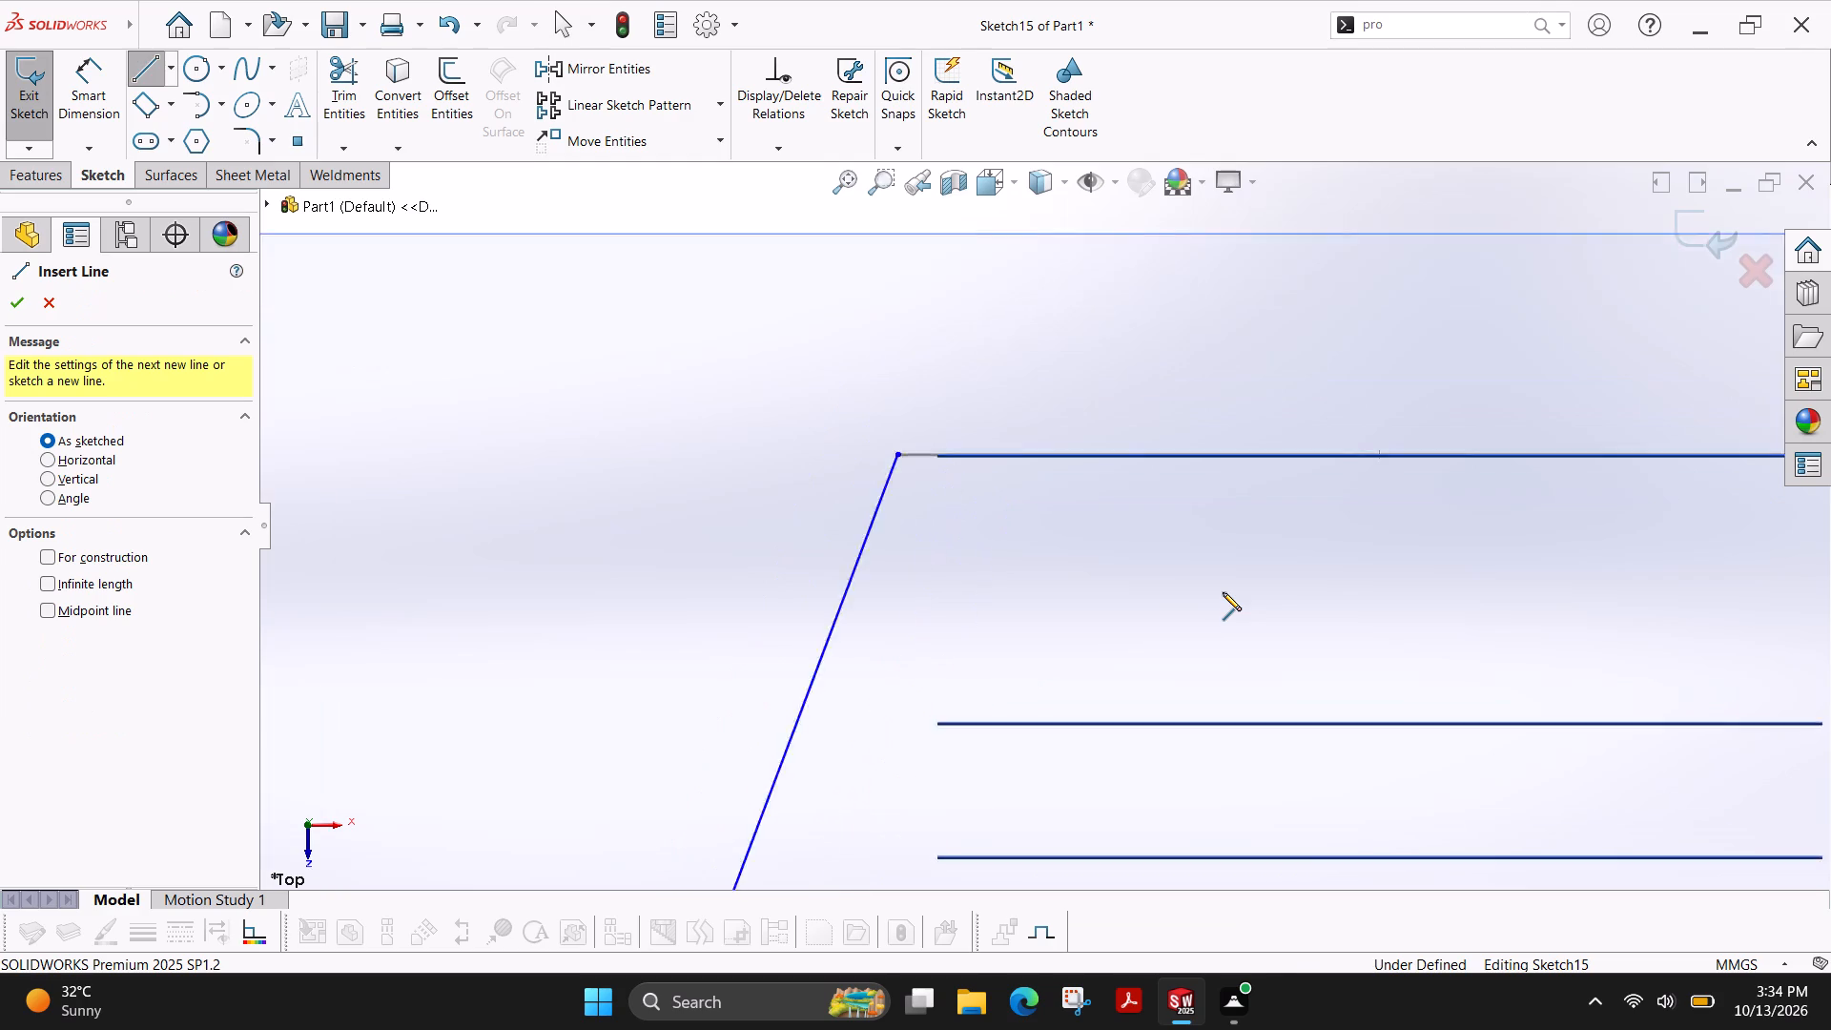
{"action": "scroll", "coordinate": [1223, 592], "scroll_direction": "down", "scroll_amount": 1}
{"action": "scroll", "coordinate": [1223, 592], "scroll_direction": "up", "scroll_amount": 6}
{"action": "scroll", "coordinate": [1390, 512], "scroll_direction": "up", "scroll_amount": 3}
{"action": "scroll", "coordinate": [1206, 511], "scroll_direction": "down", "scroll_amount": 8}
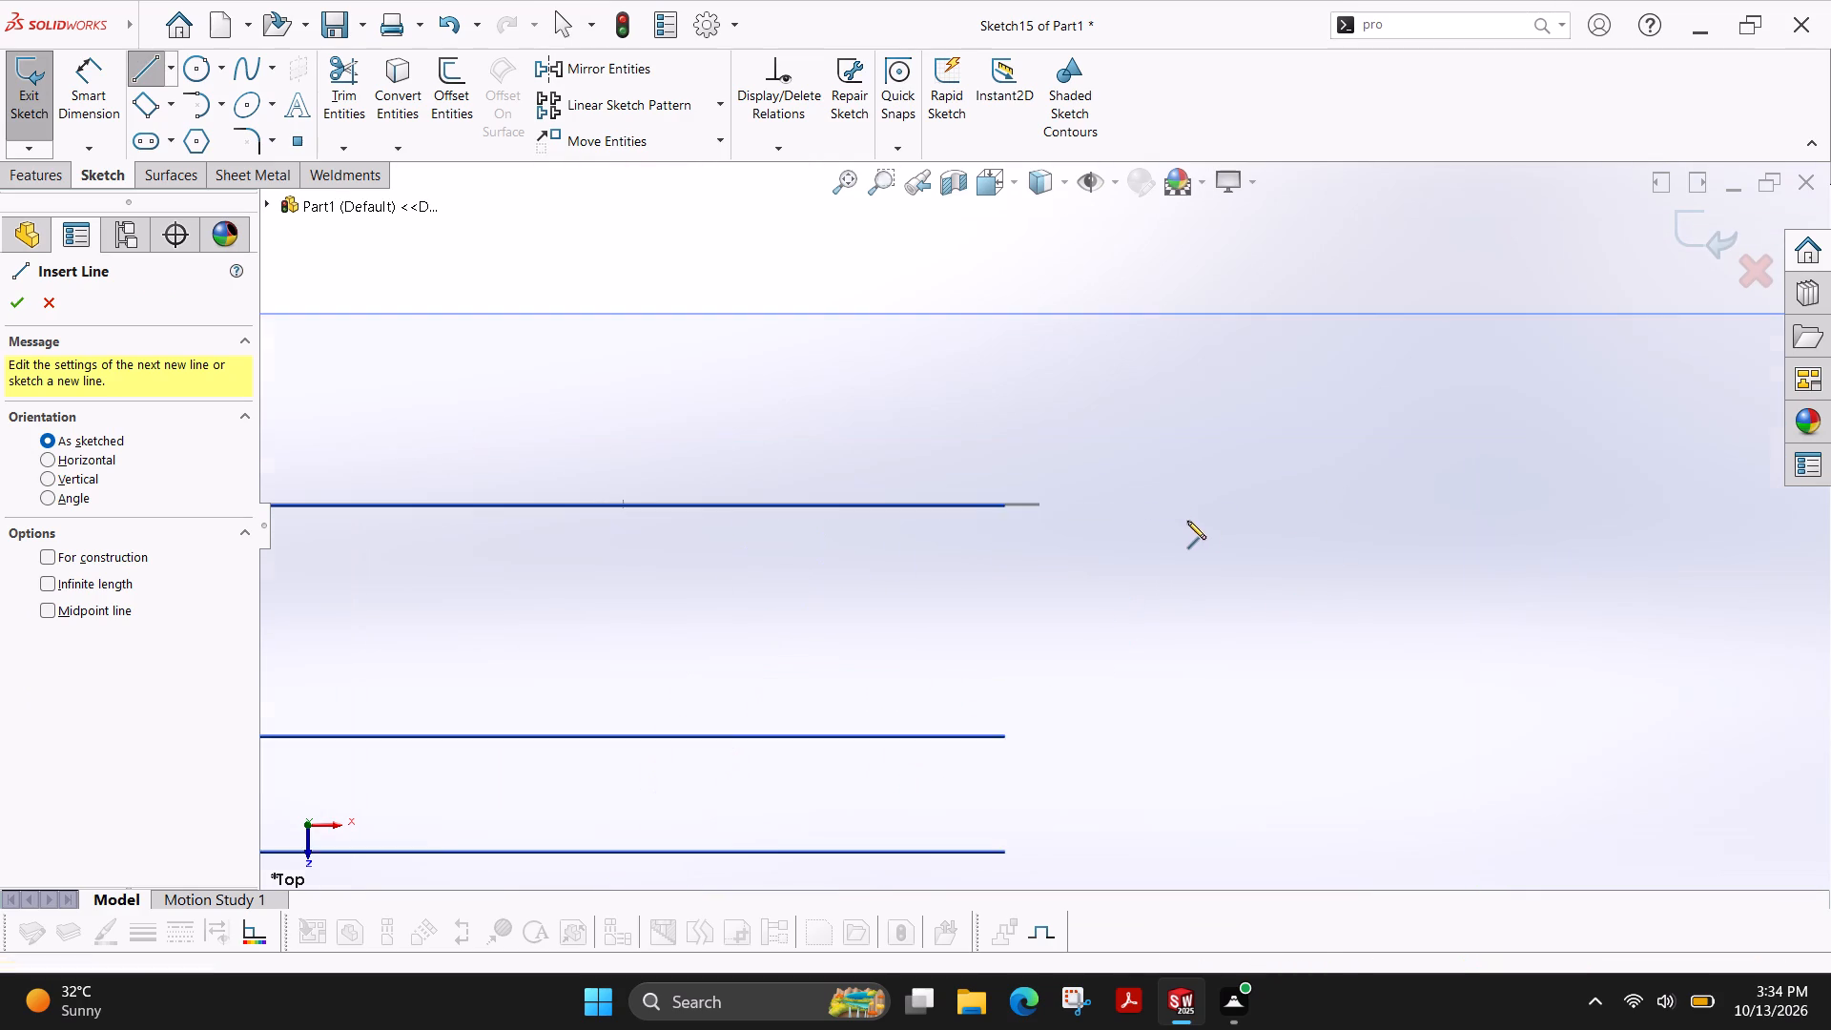
{"action": "scroll", "coordinate": [1187, 521], "scroll_direction": "down", "scroll_amount": 5}
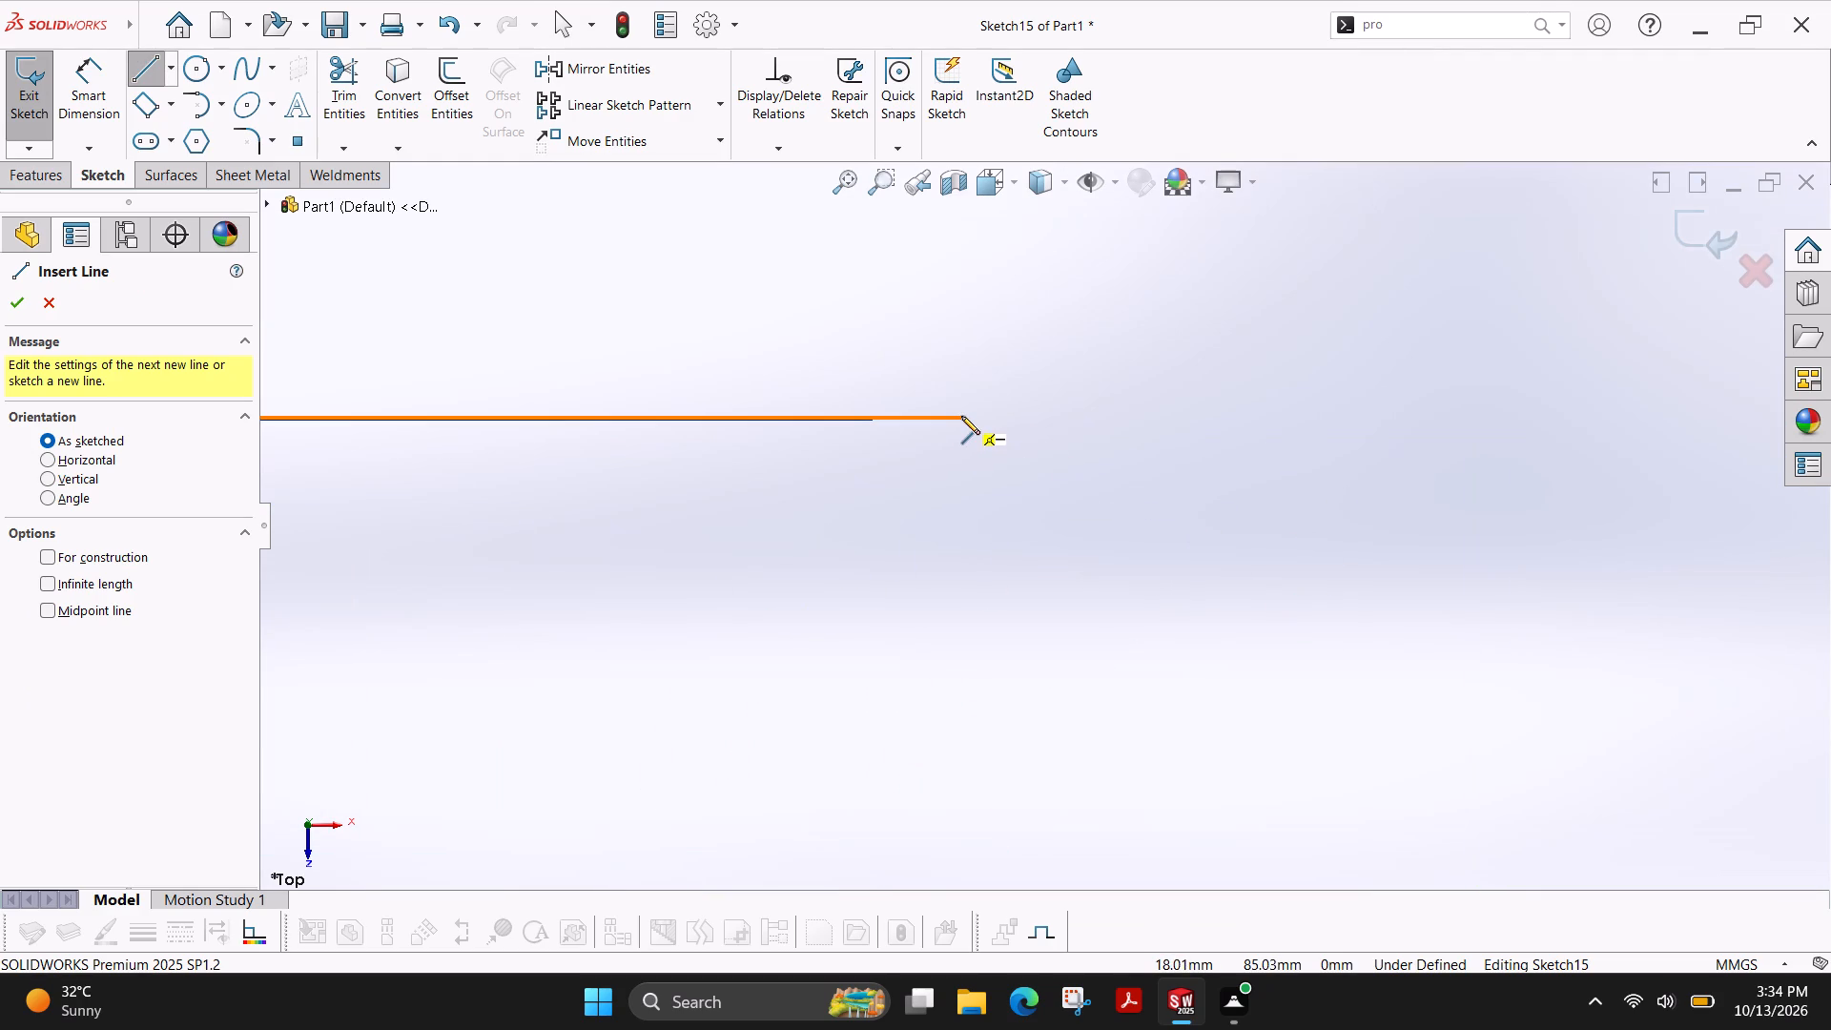
{"action": "left_click", "coordinate": [961, 416]}
{"action": "scroll", "coordinate": [1043, 580], "scroll_direction": "down", "scroll_amount": 3}
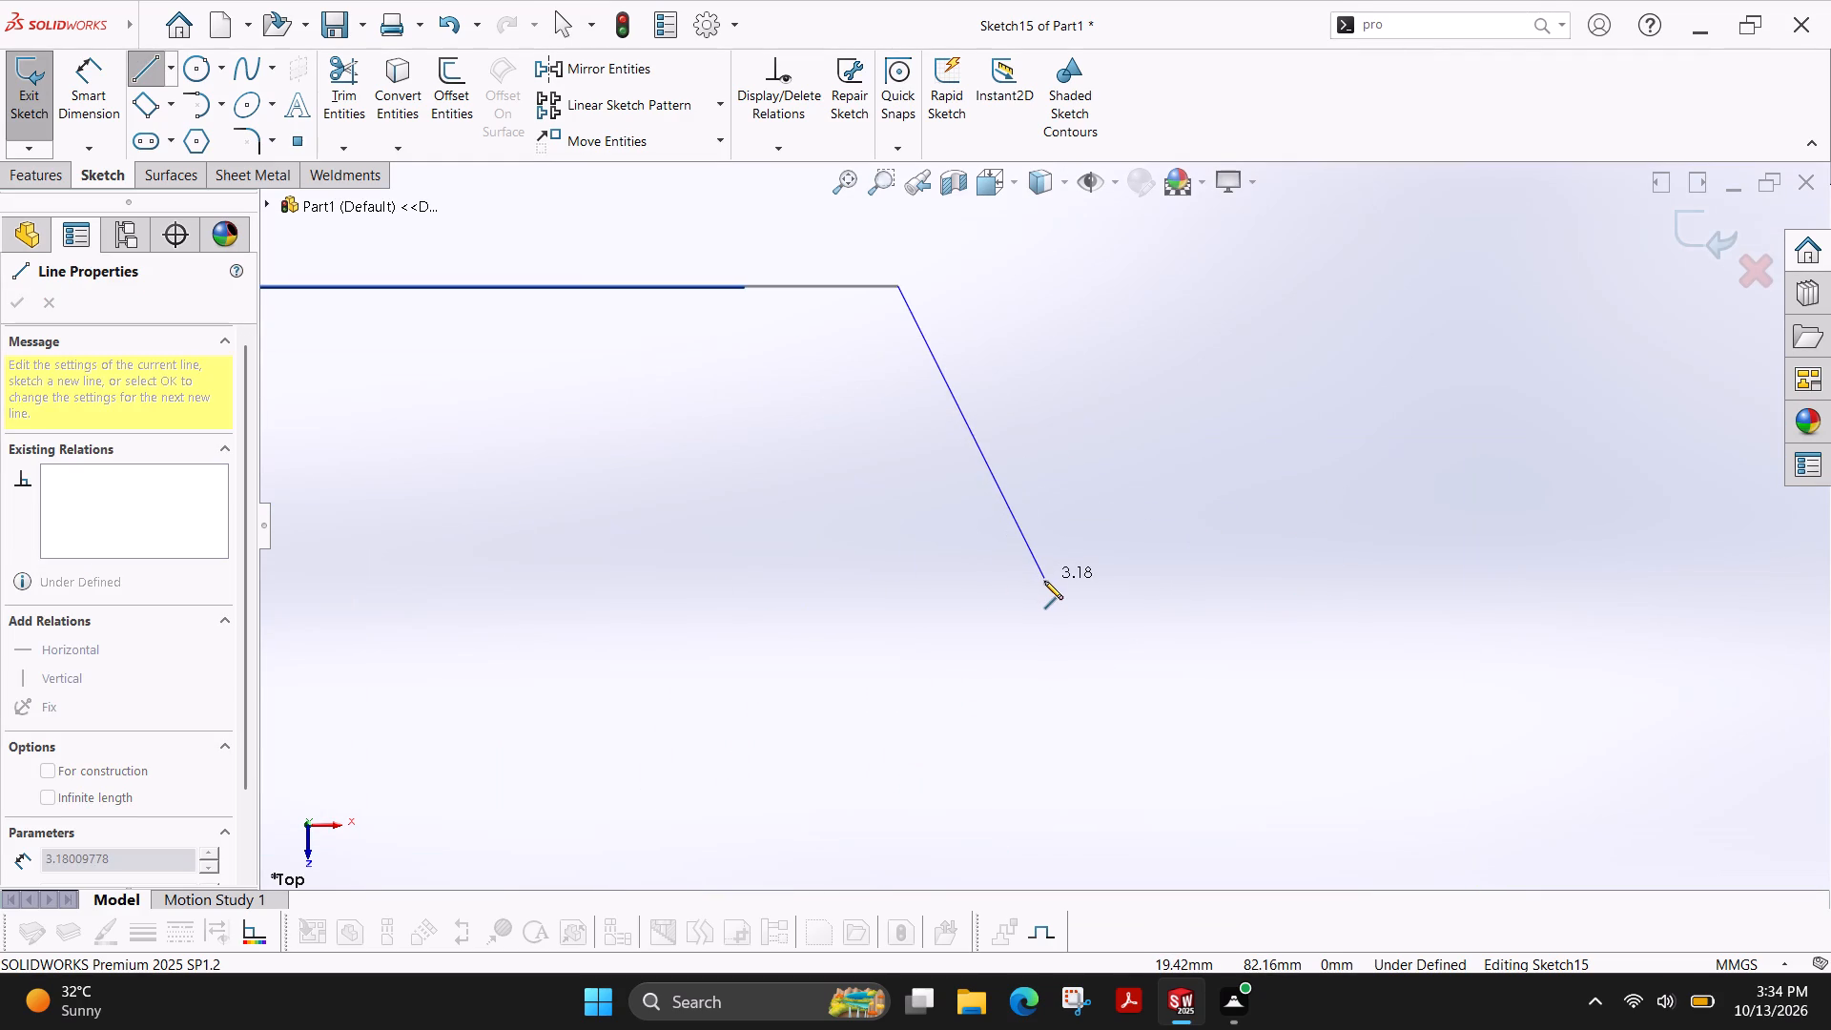
{"action": "scroll", "coordinate": [1044, 581], "scroll_direction": "down", "scroll_amount": 2}
{"action": "scroll", "coordinate": [961, 379], "scroll_direction": "up", "scroll_amount": 3}
{"action": "scroll", "coordinate": [961, 379], "scroll_direction": "down", "scroll_amount": 8}
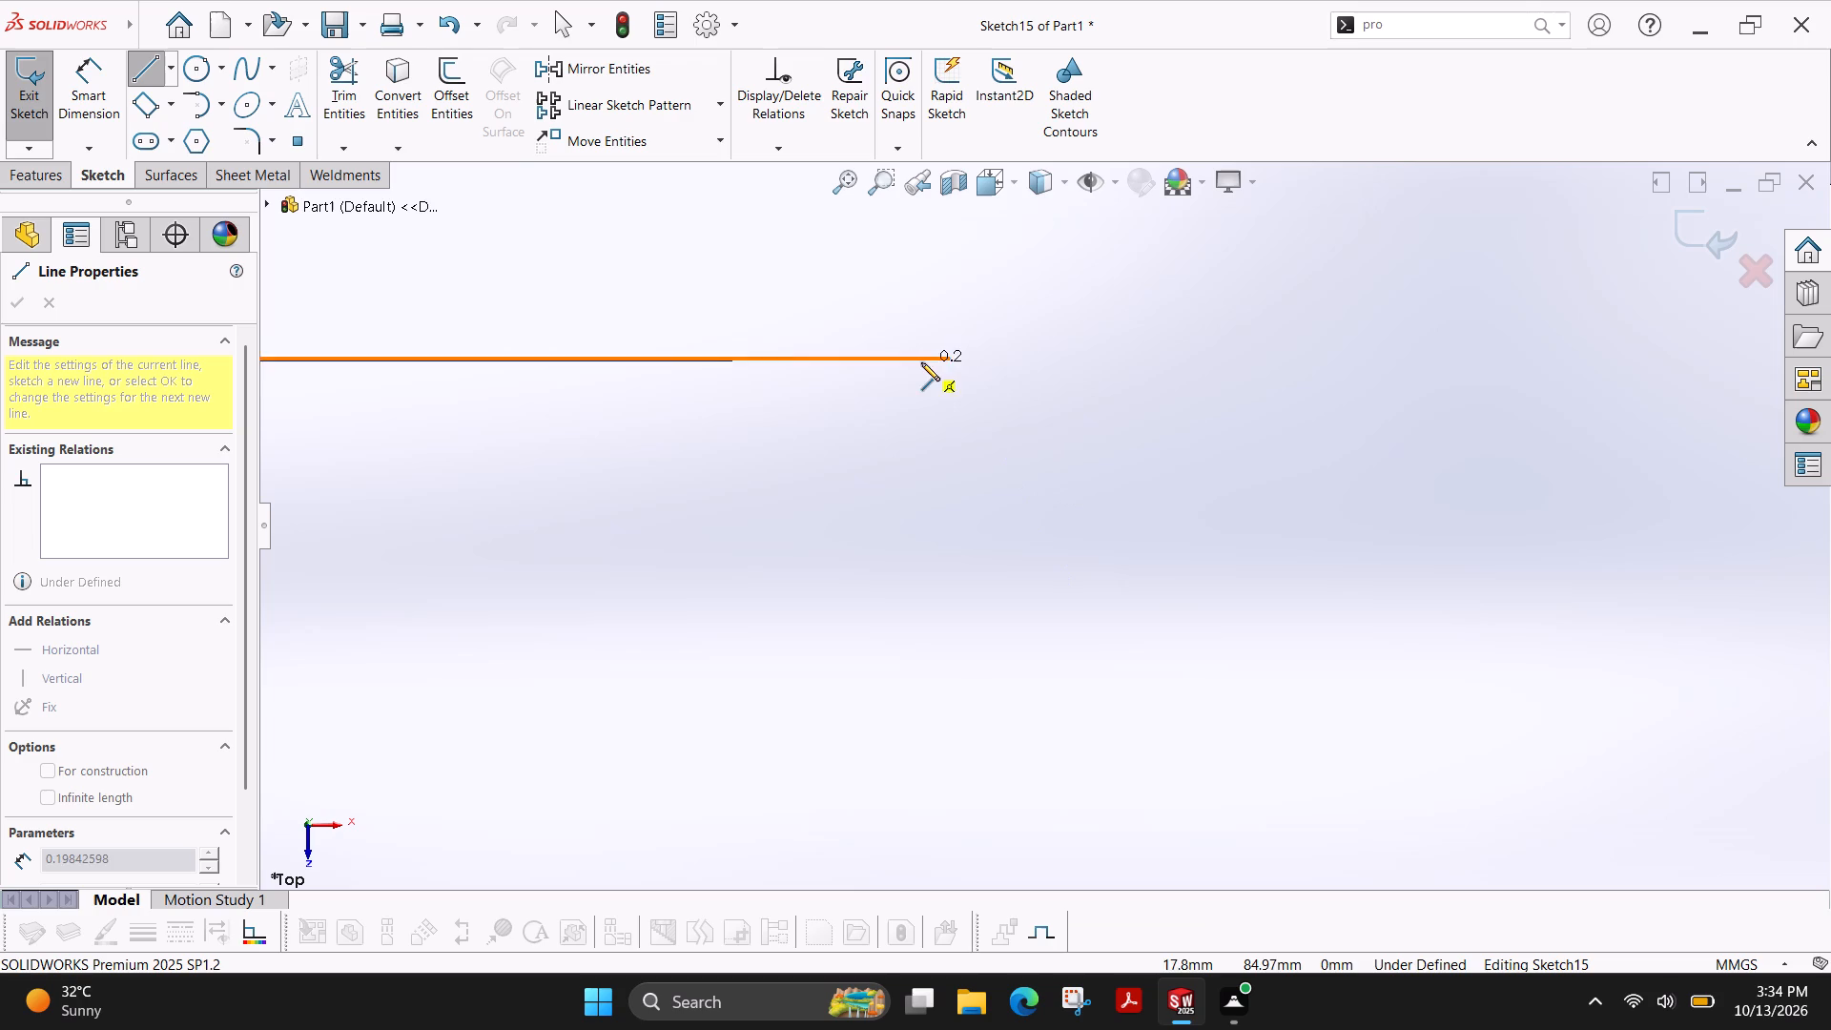
{"action": "scroll", "coordinate": [1046, 407], "scroll_direction": "up", "scroll_amount": 7}
{"action": "scroll", "coordinate": [1111, 592], "scroll_direction": "up", "scroll_amount": 11}
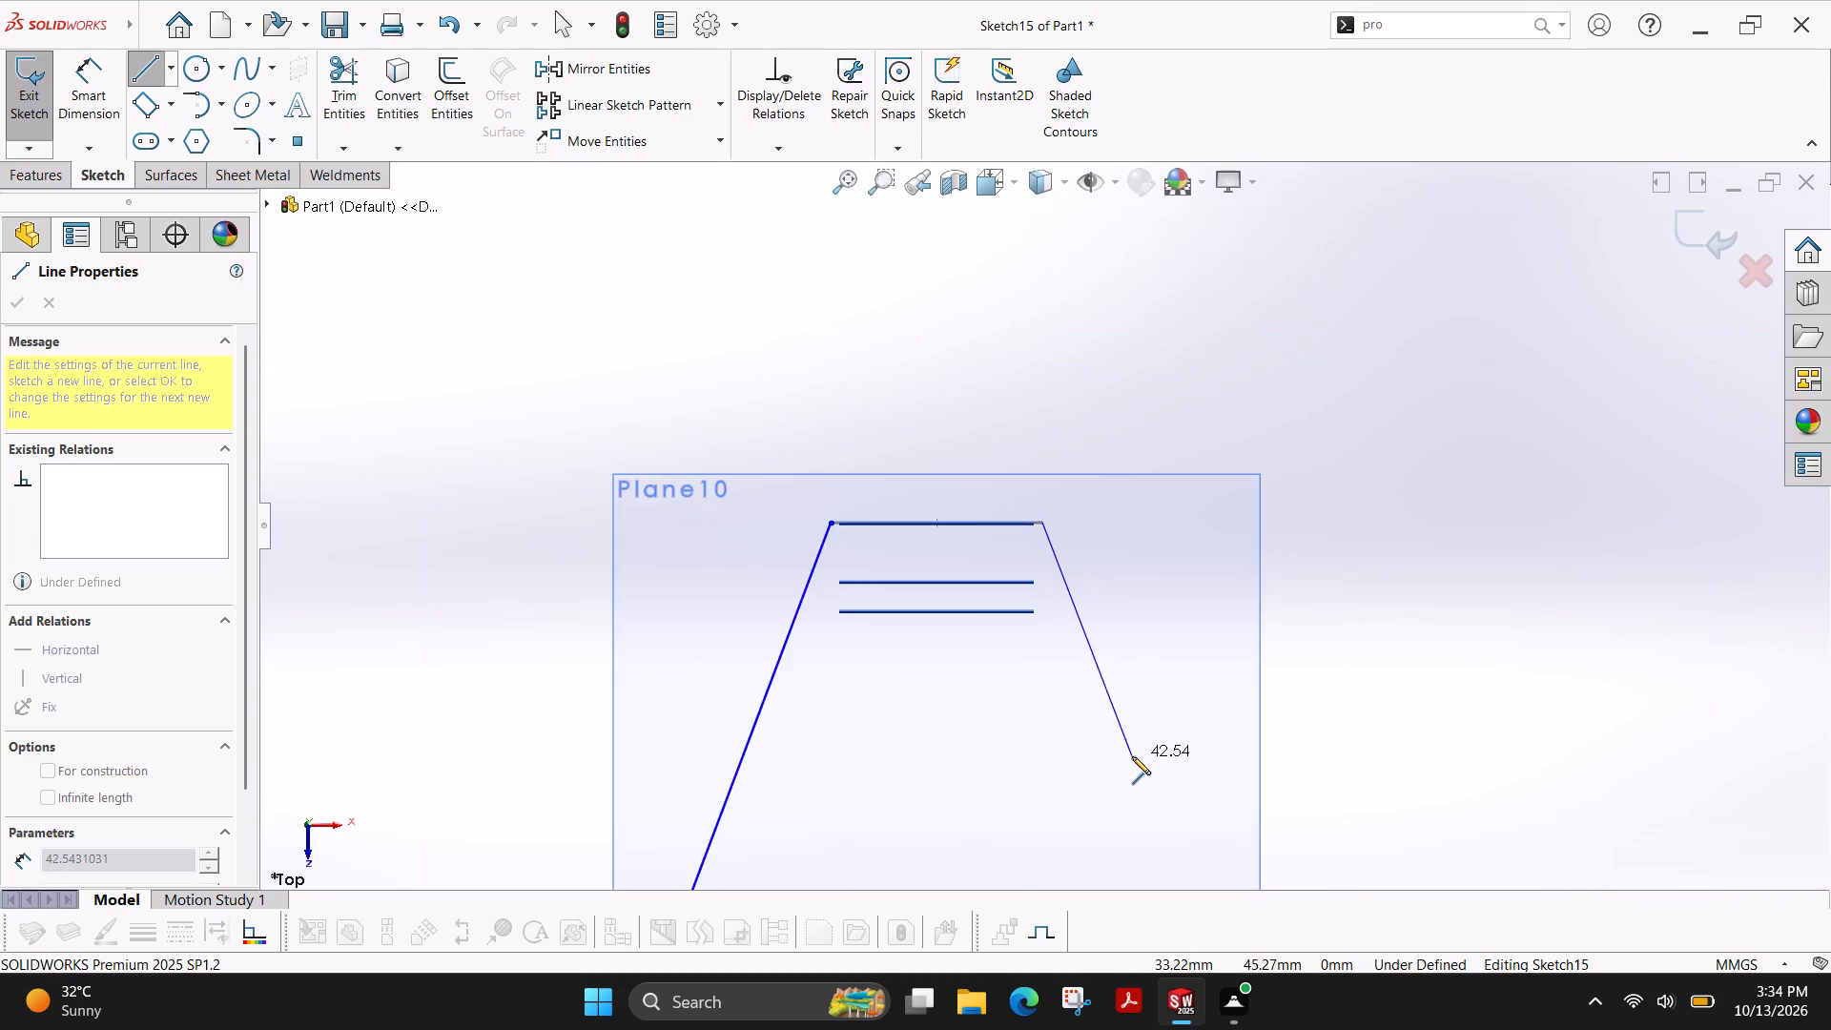
{"action": "scroll", "coordinate": [1132, 756], "scroll_direction": "up", "scroll_amount": 3}
{"action": "scroll", "coordinate": [1110, 734], "scroll_direction": "down", "scroll_amount": 10}
{"action": "scroll", "coordinate": [1078, 585], "scroll_direction": "down", "scroll_amount": 6}
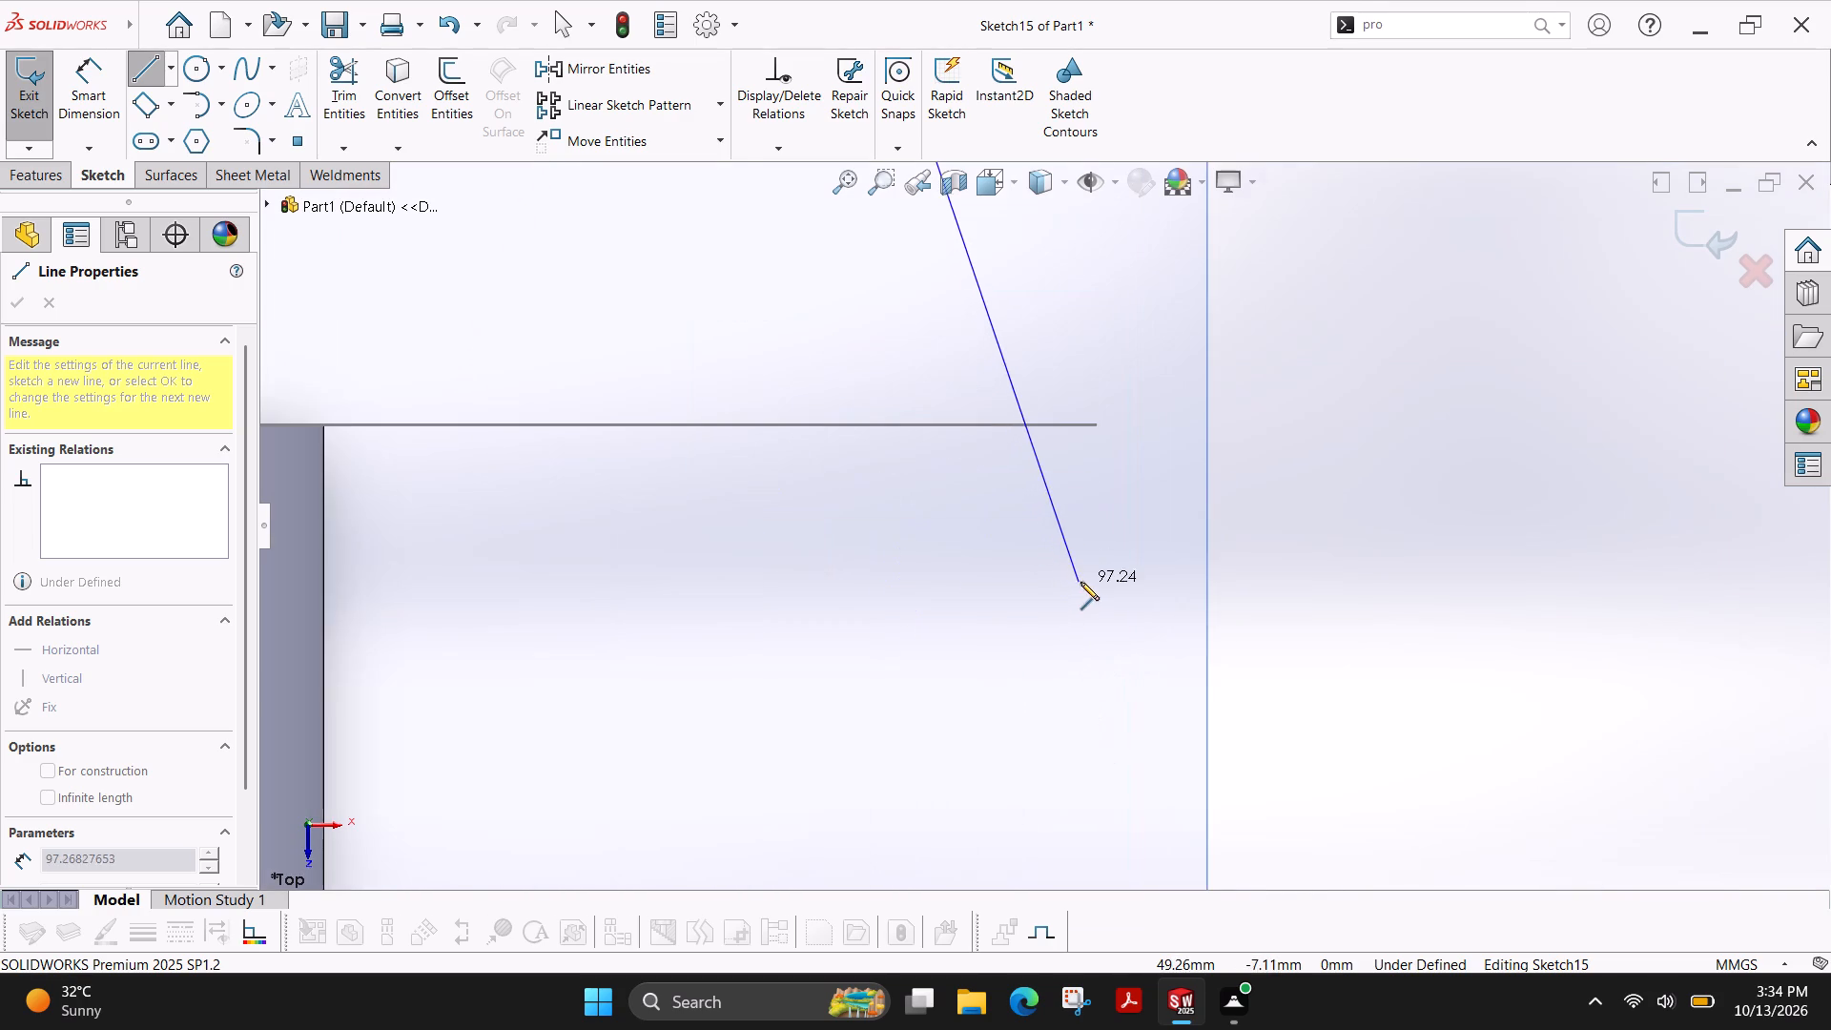
{"action": "scroll", "coordinate": [1080, 582], "scroll_direction": "down", "scroll_amount": 1}
{"action": "scroll", "coordinate": [1091, 249], "scroll_direction": "up", "scroll_amount": 3}
{"action": "scroll", "coordinate": [1091, 249], "scroll_direction": "down", "scroll_amount": 4}
{"action": "scroll", "coordinate": [1056, 441], "scroll_direction": "down", "scroll_amount": 3}
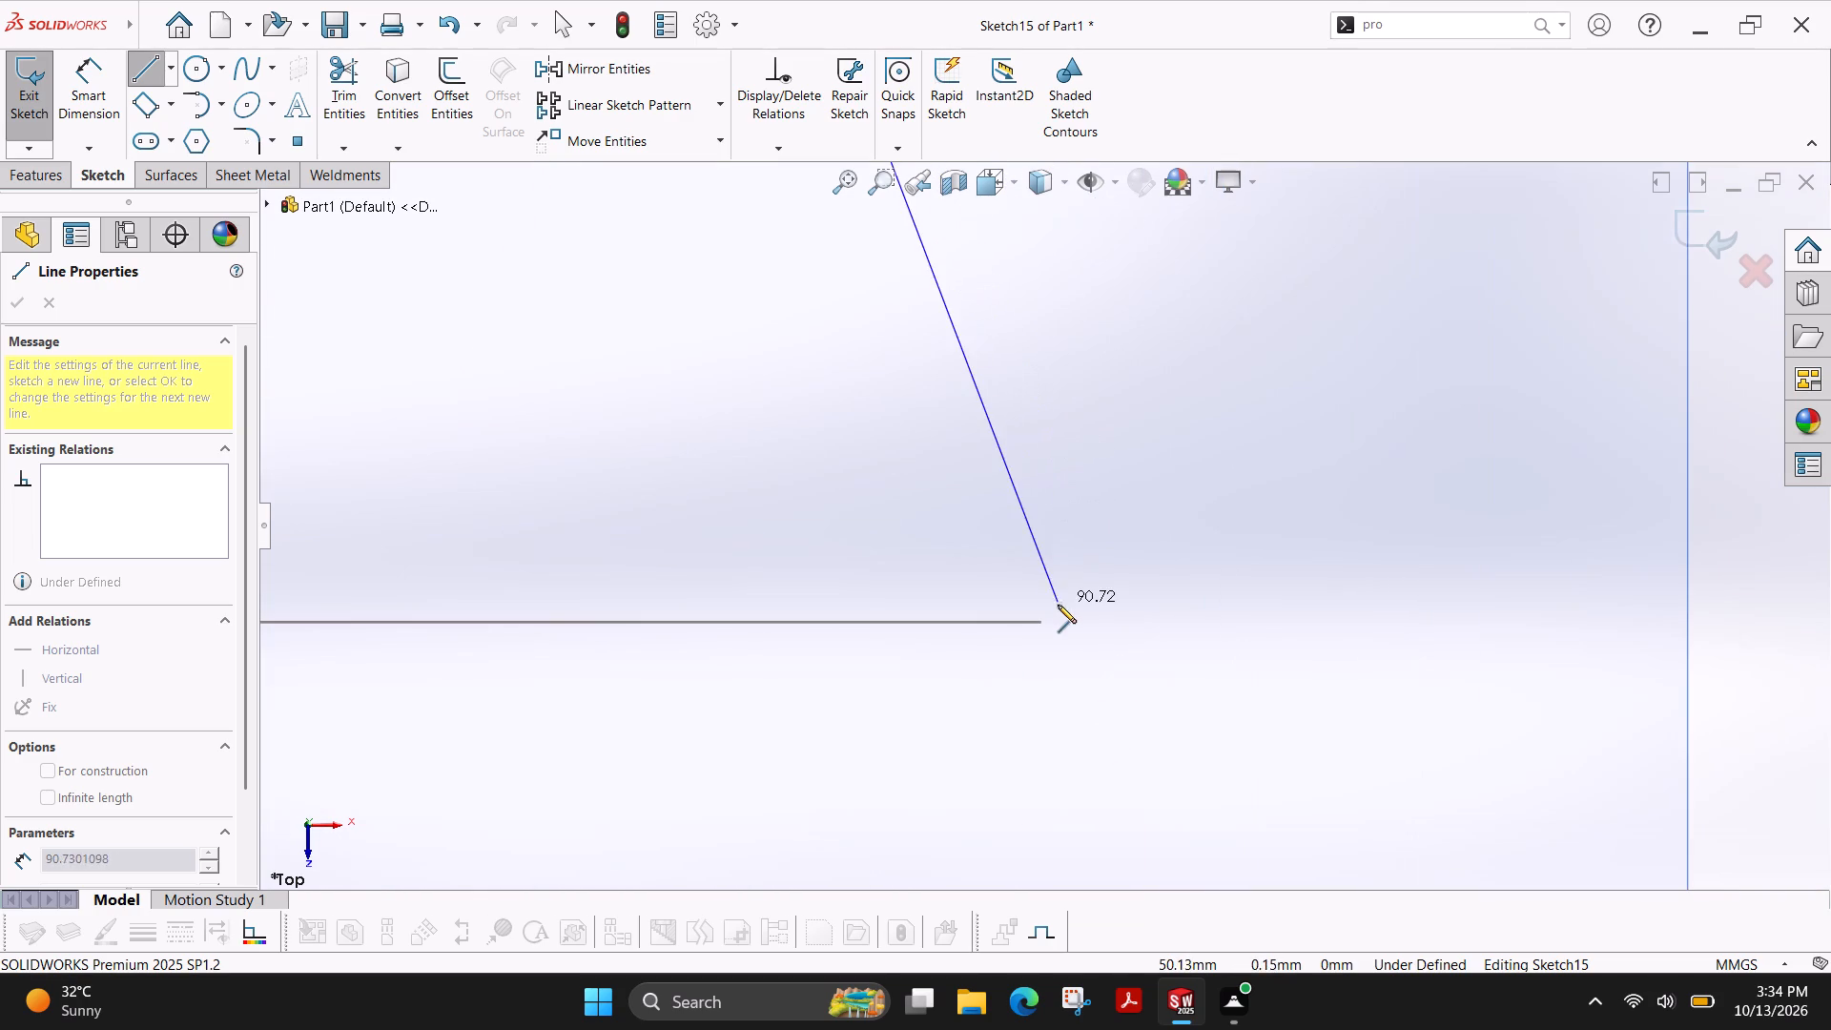
{"action": "left_click", "coordinate": [1042, 622]}
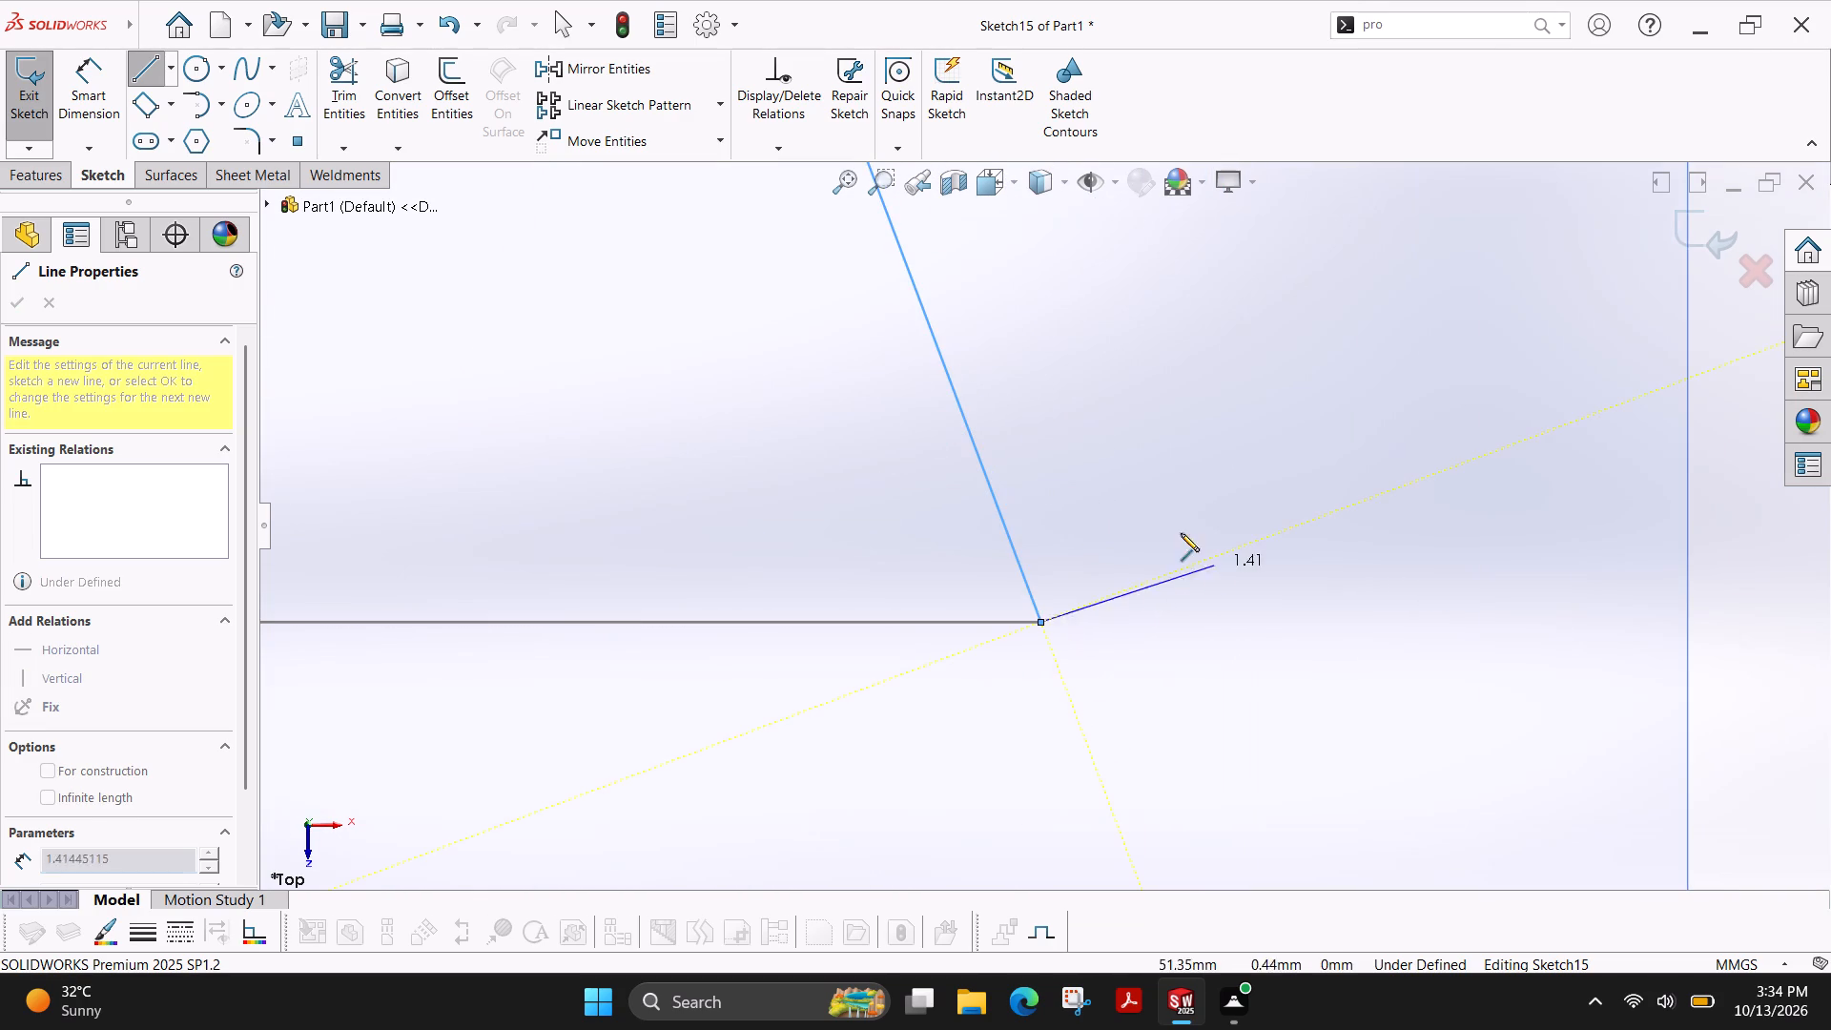
{"action": "key", "text": "Escape"}
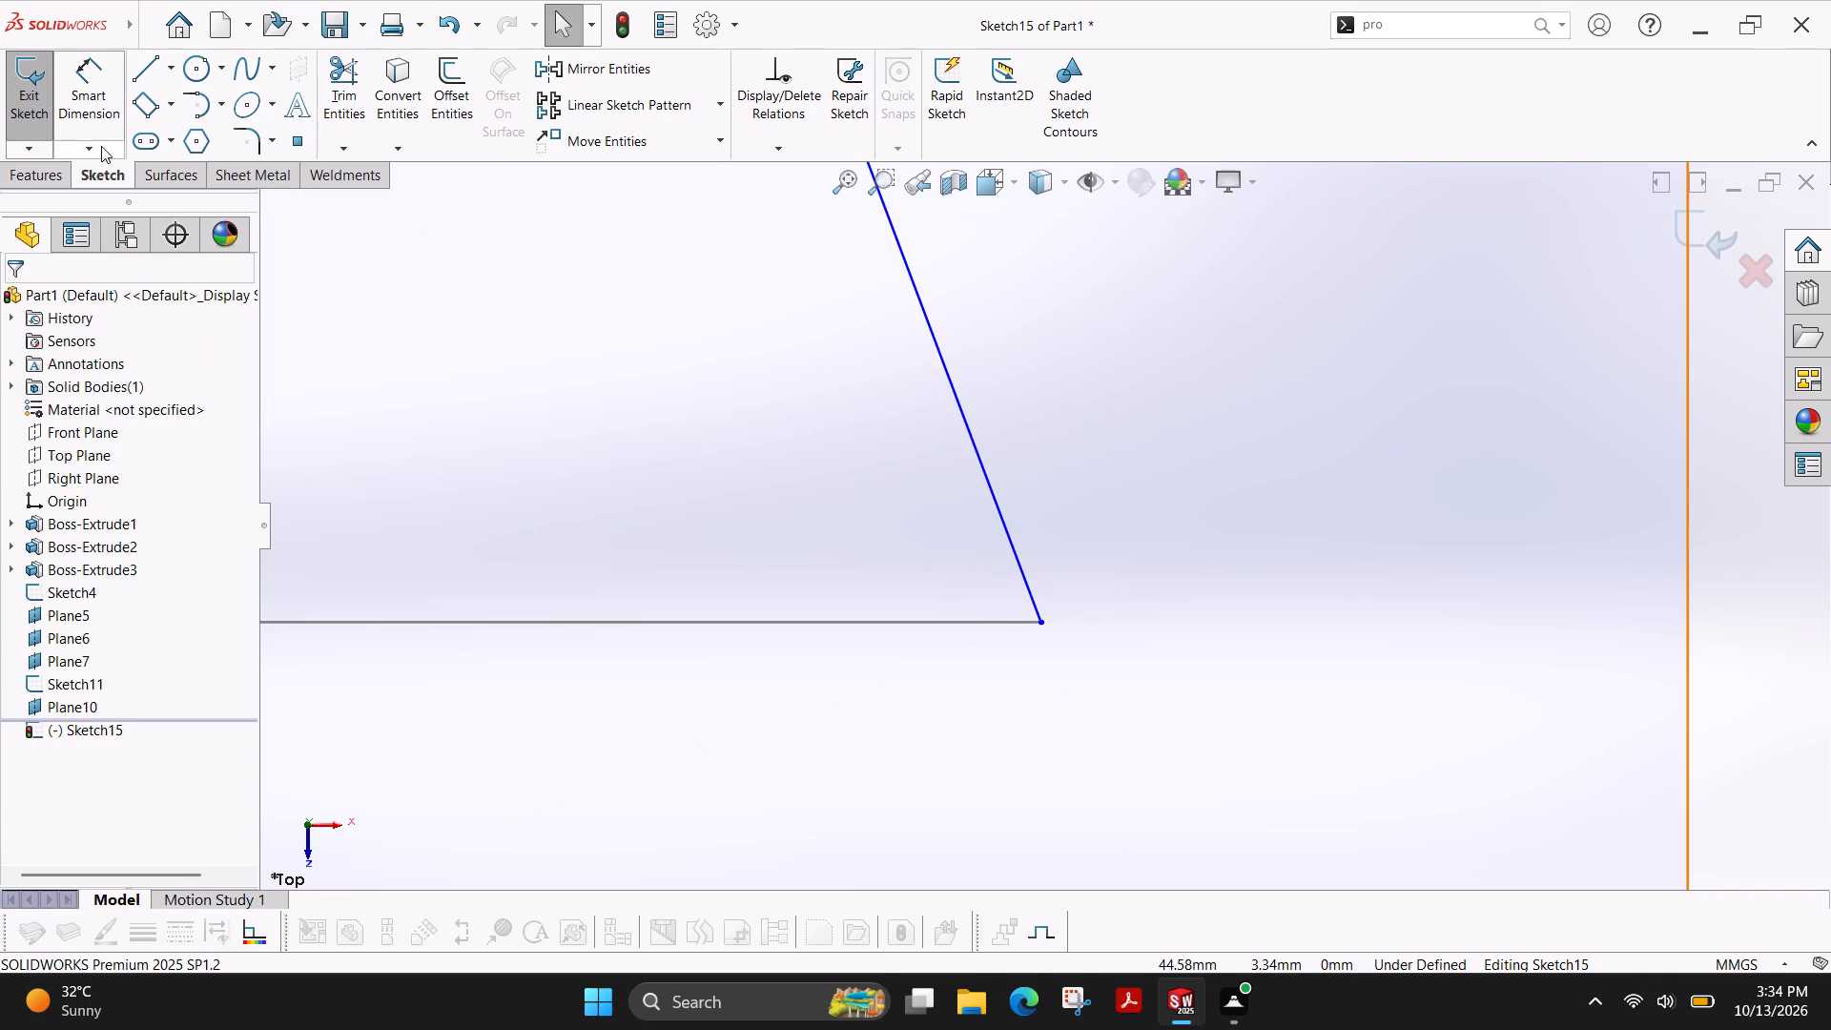
{"action": "scroll", "coordinate": [915, 408], "scroll_direction": "up", "scroll_amount": 20}
{"action": "scroll", "coordinate": [915, 408], "scroll_direction": "down", "scroll_amount": 2}
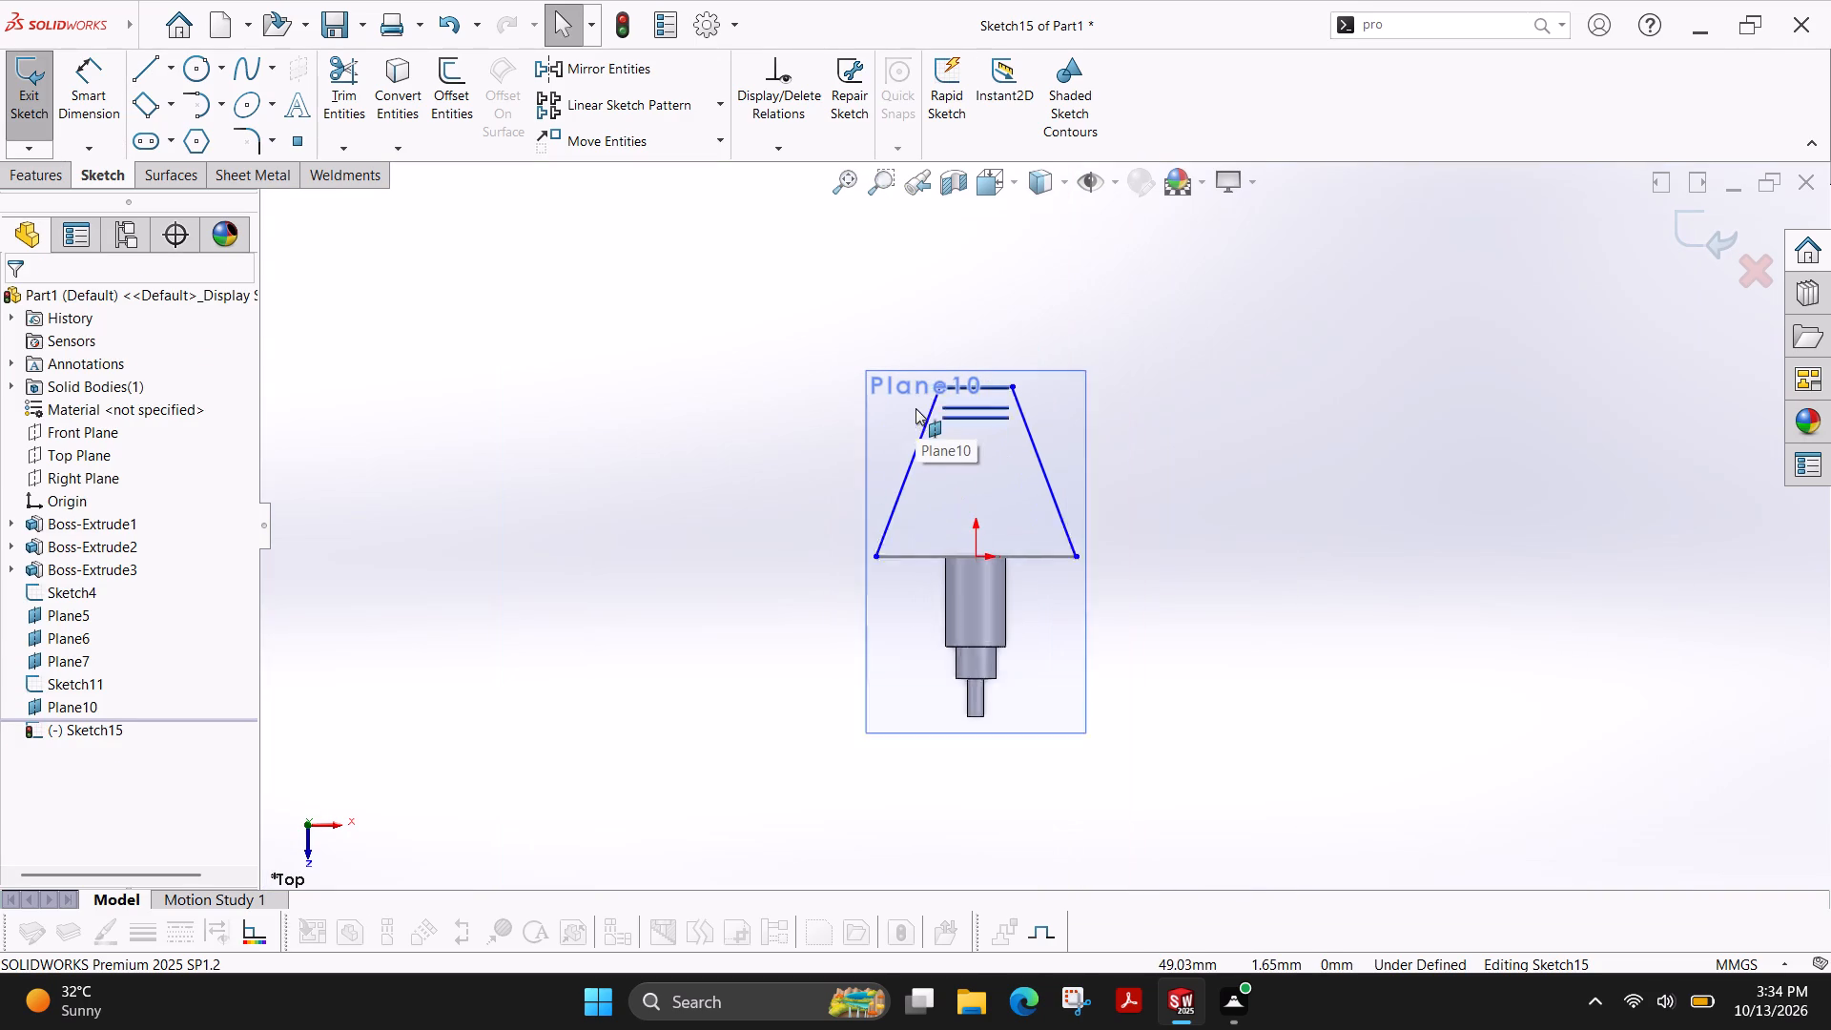
{"action": "left_click", "coordinate": [23, 92]}
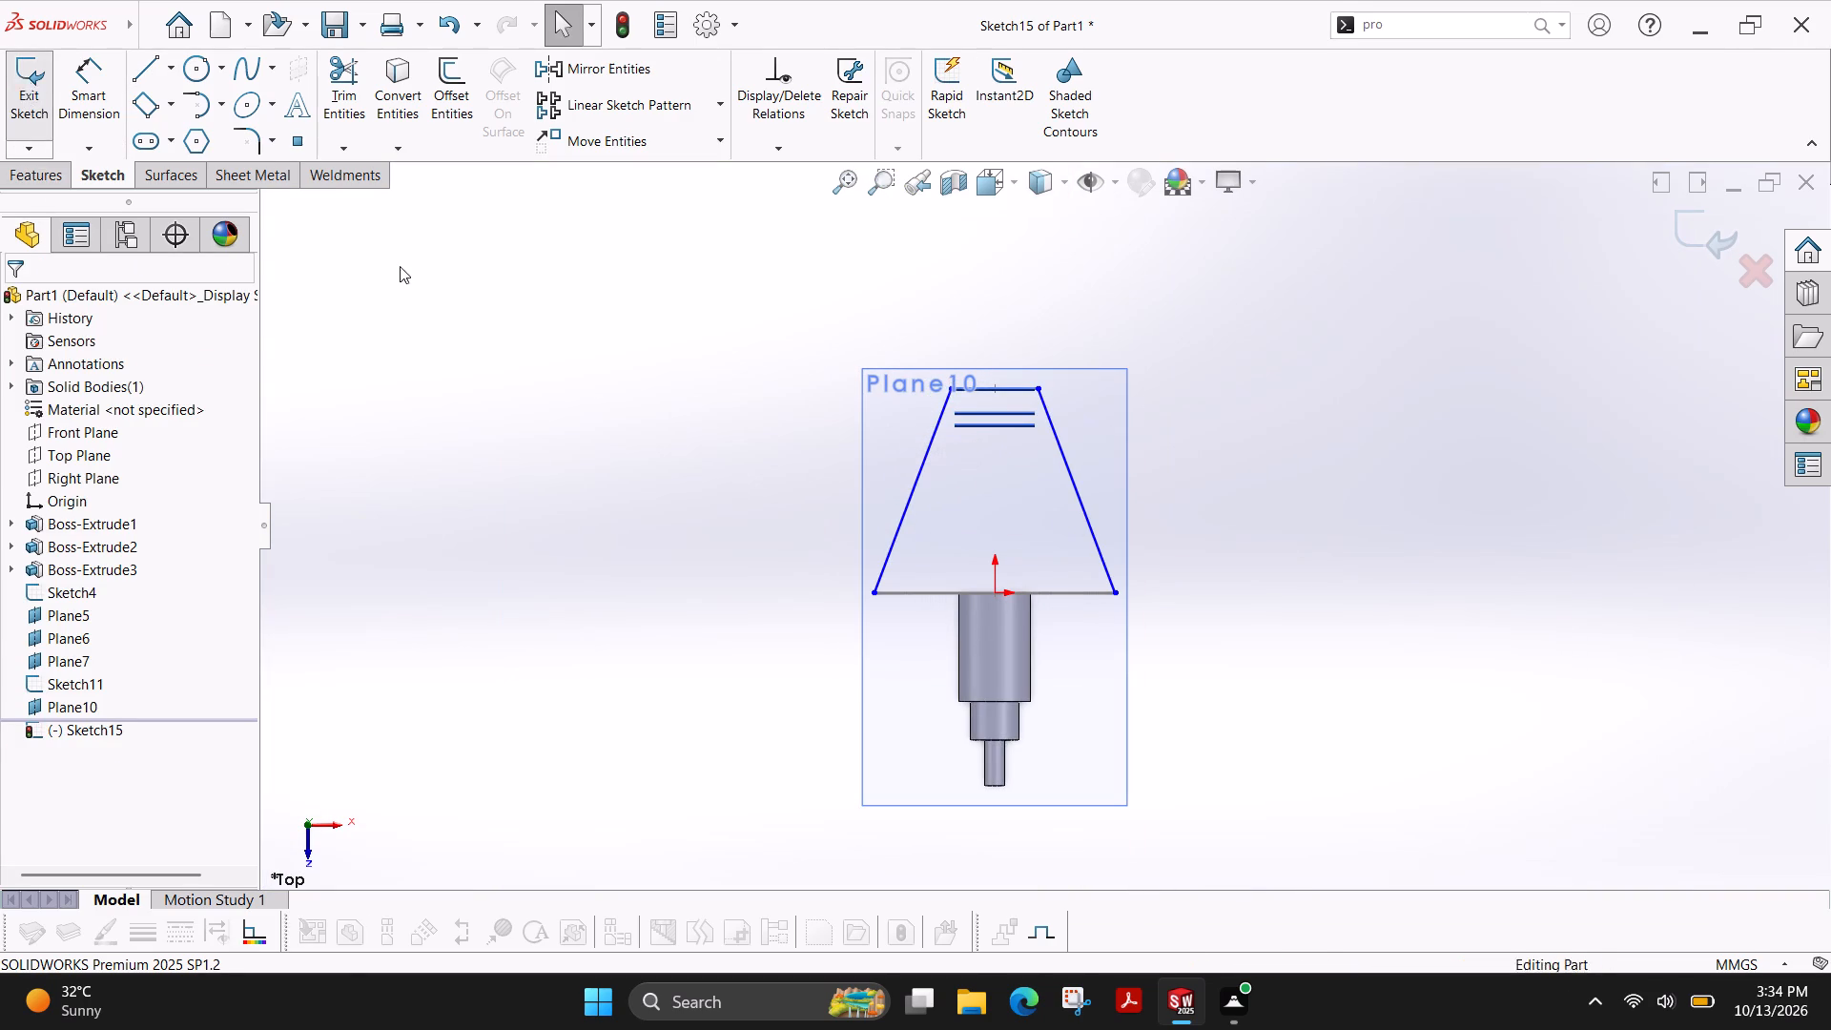
Examine how the two slanted lines meet the 100 mm and 36 mm circles in 3D.
{"action": "middle_click_drag", "start_coordinate": [1285, 575], "coordinate": [1248, 590], "text": "ctrl+shift"}
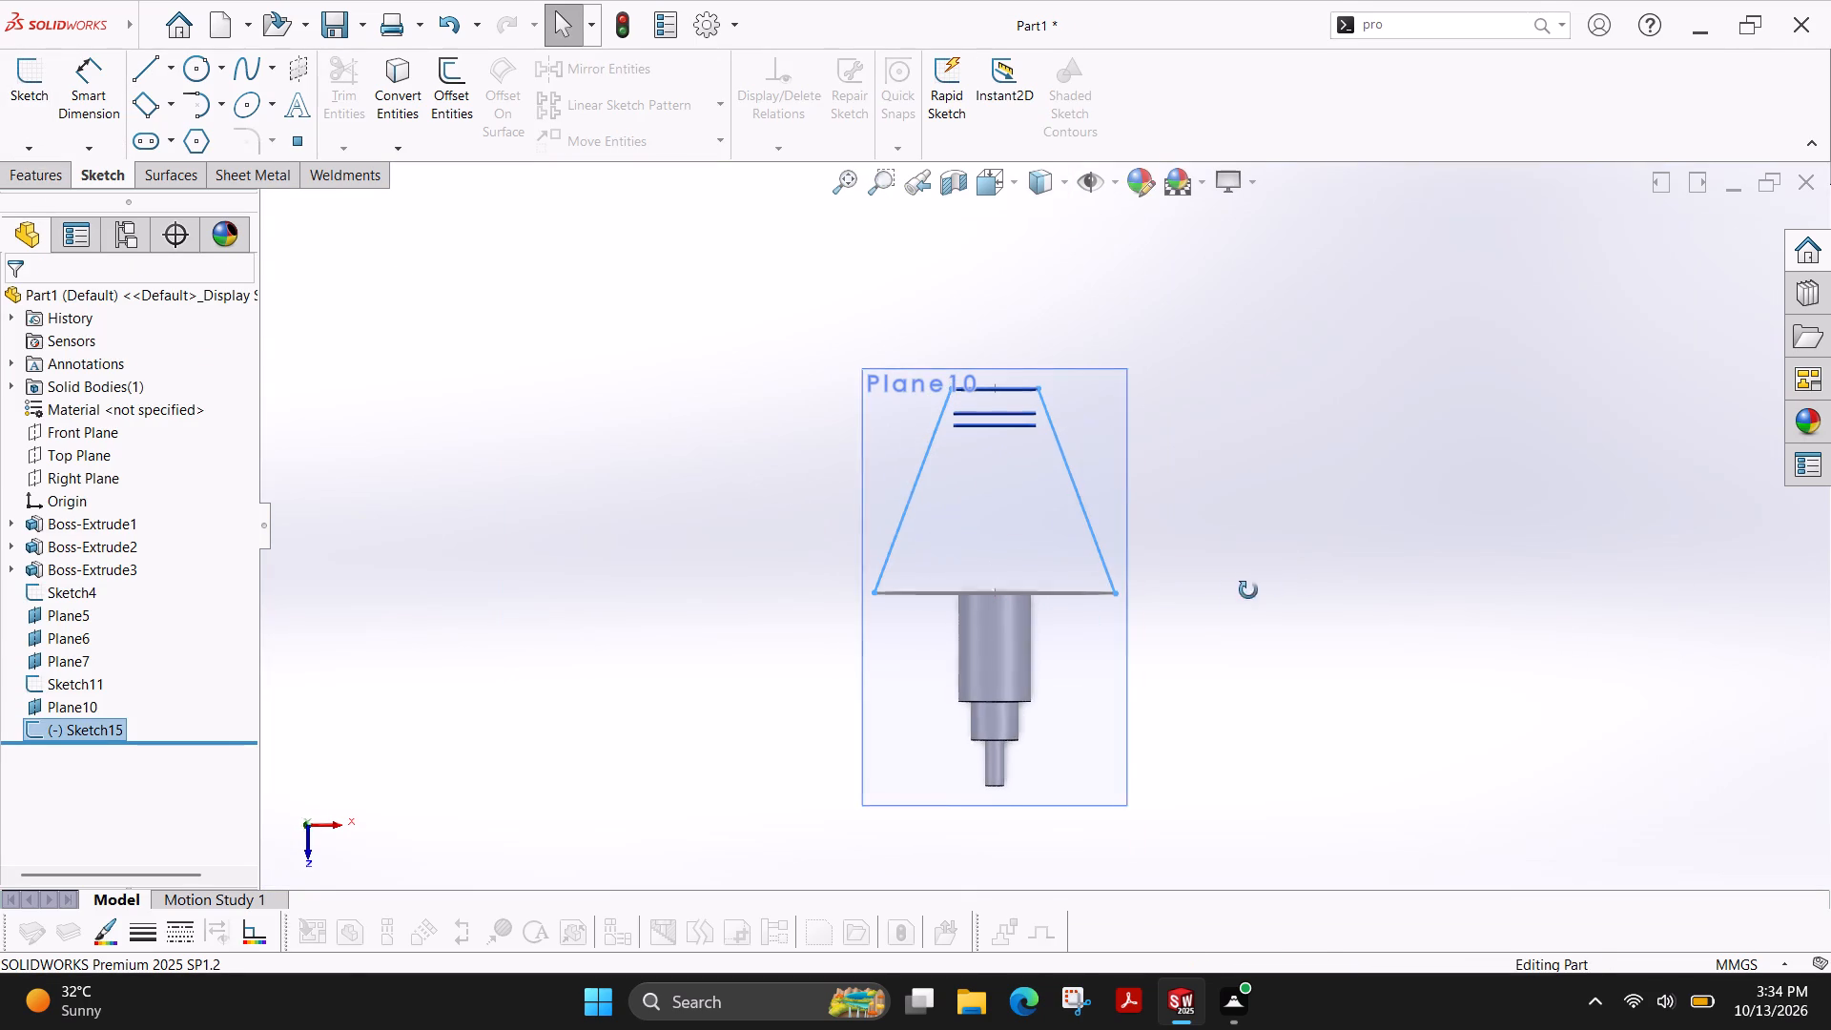
{"action": "middle_click_drag", "start_coordinate": [1248, 590], "coordinate": [1170, 795], "text": "ctrl+shift"}
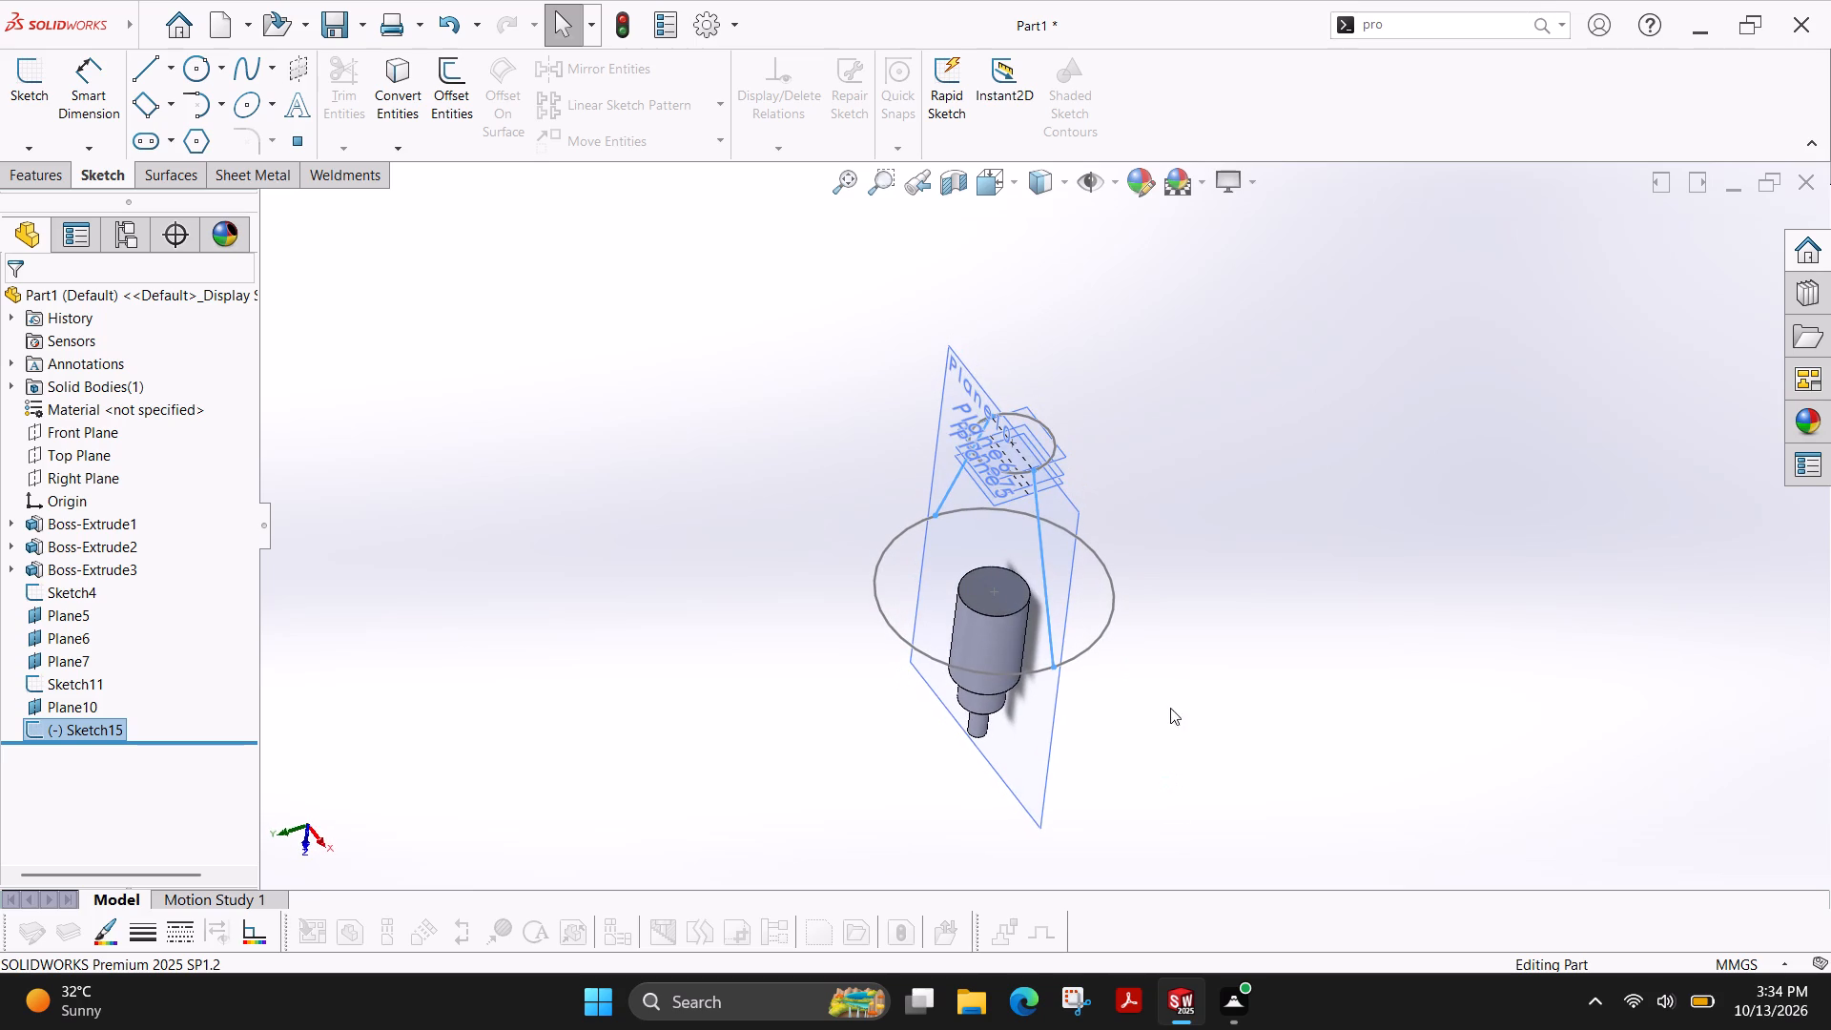
{"action": "scroll", "coordinate": [1106, 473], "scroll_direction": "up", "scroll_amount": 2, "text": "ctrl+shift"}
{"action": "scroll", "coordinate": [1106, 473], "scroll_direction": "down", "scroll_amount": 3}
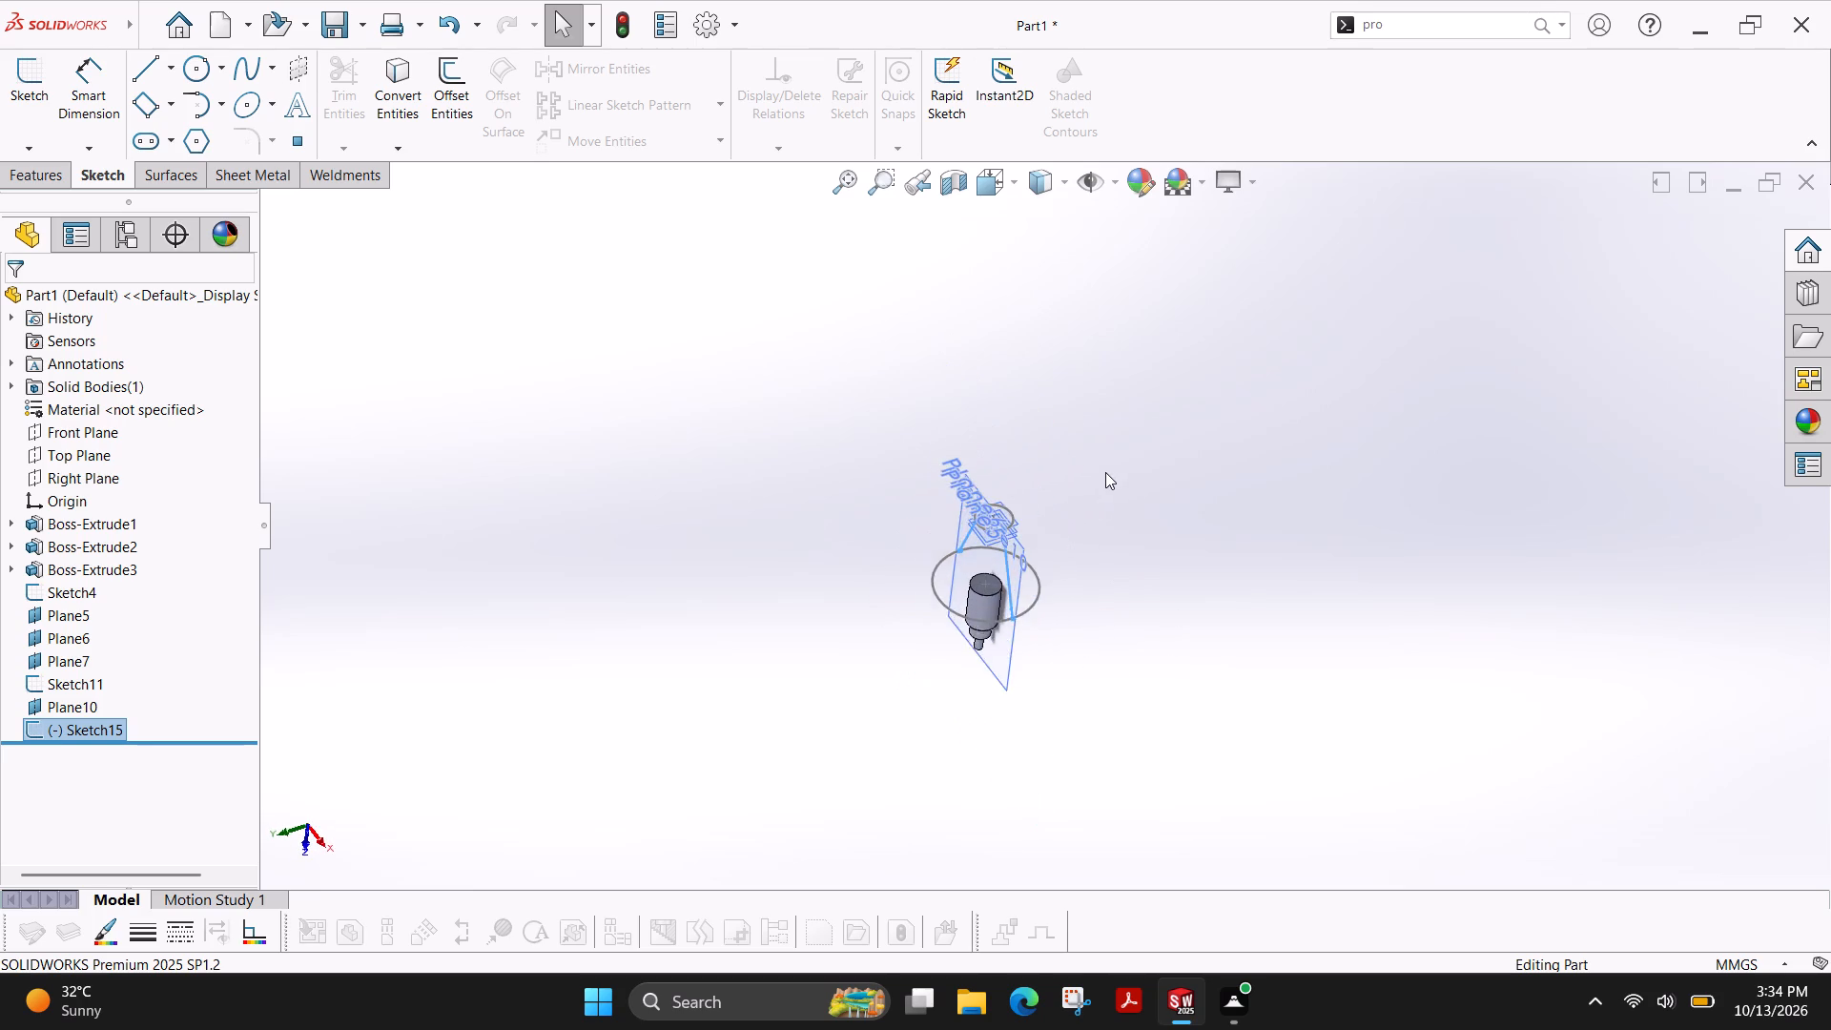
{"action": "scroll", "coordinate": [1105, 472], "scroll_direction": "down", "scroll_amount": 5}
{"action": "scroll", "coordinate": [941, 584], "scroll_direction": "down", "scroll_amount": 4}
{"action": "middle_click_drag", "start_coordinate": [1124, 307], "coordinate": [1182, 402], "text": "ctrl+shift"}
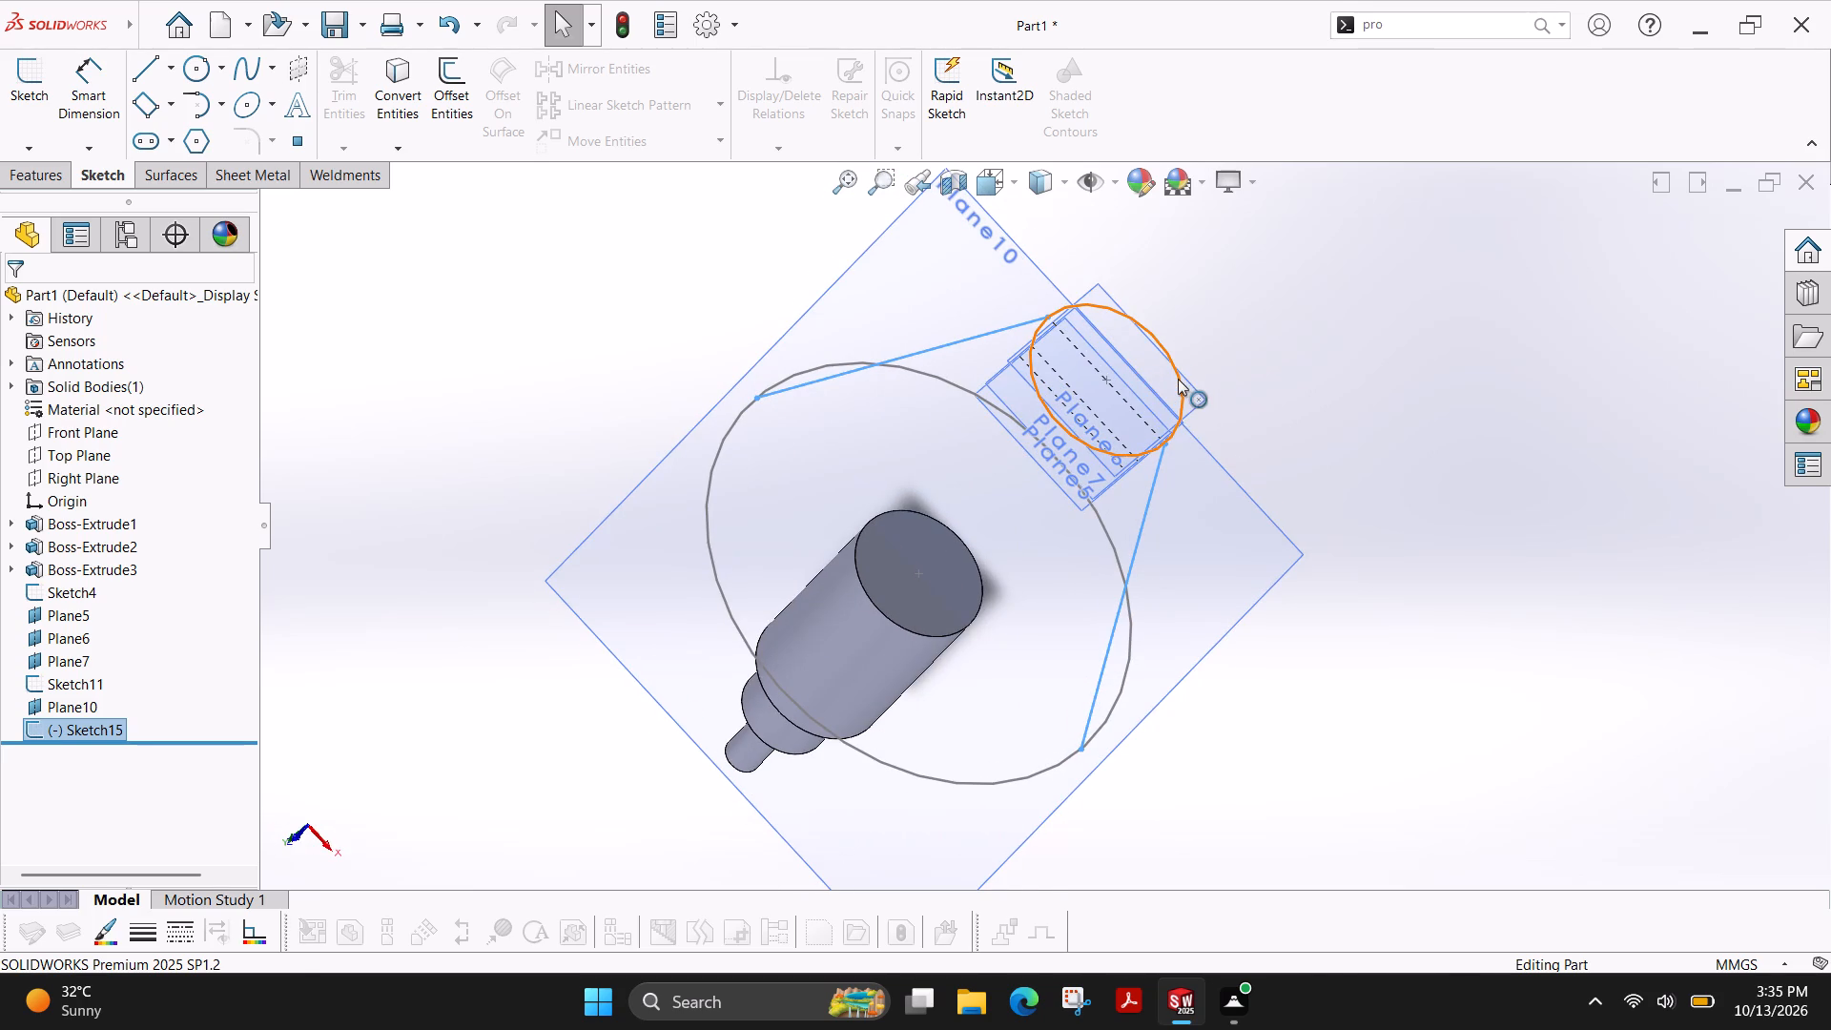
Open the 36 mm circle's sketch for review and exit it without editing.
{"action": "double_click", "coordinate": [1178, 379]}
{"action": "scroll", "coordinate": [1091, 418], "scroll_direction": "up", "scroll_amount": 1}
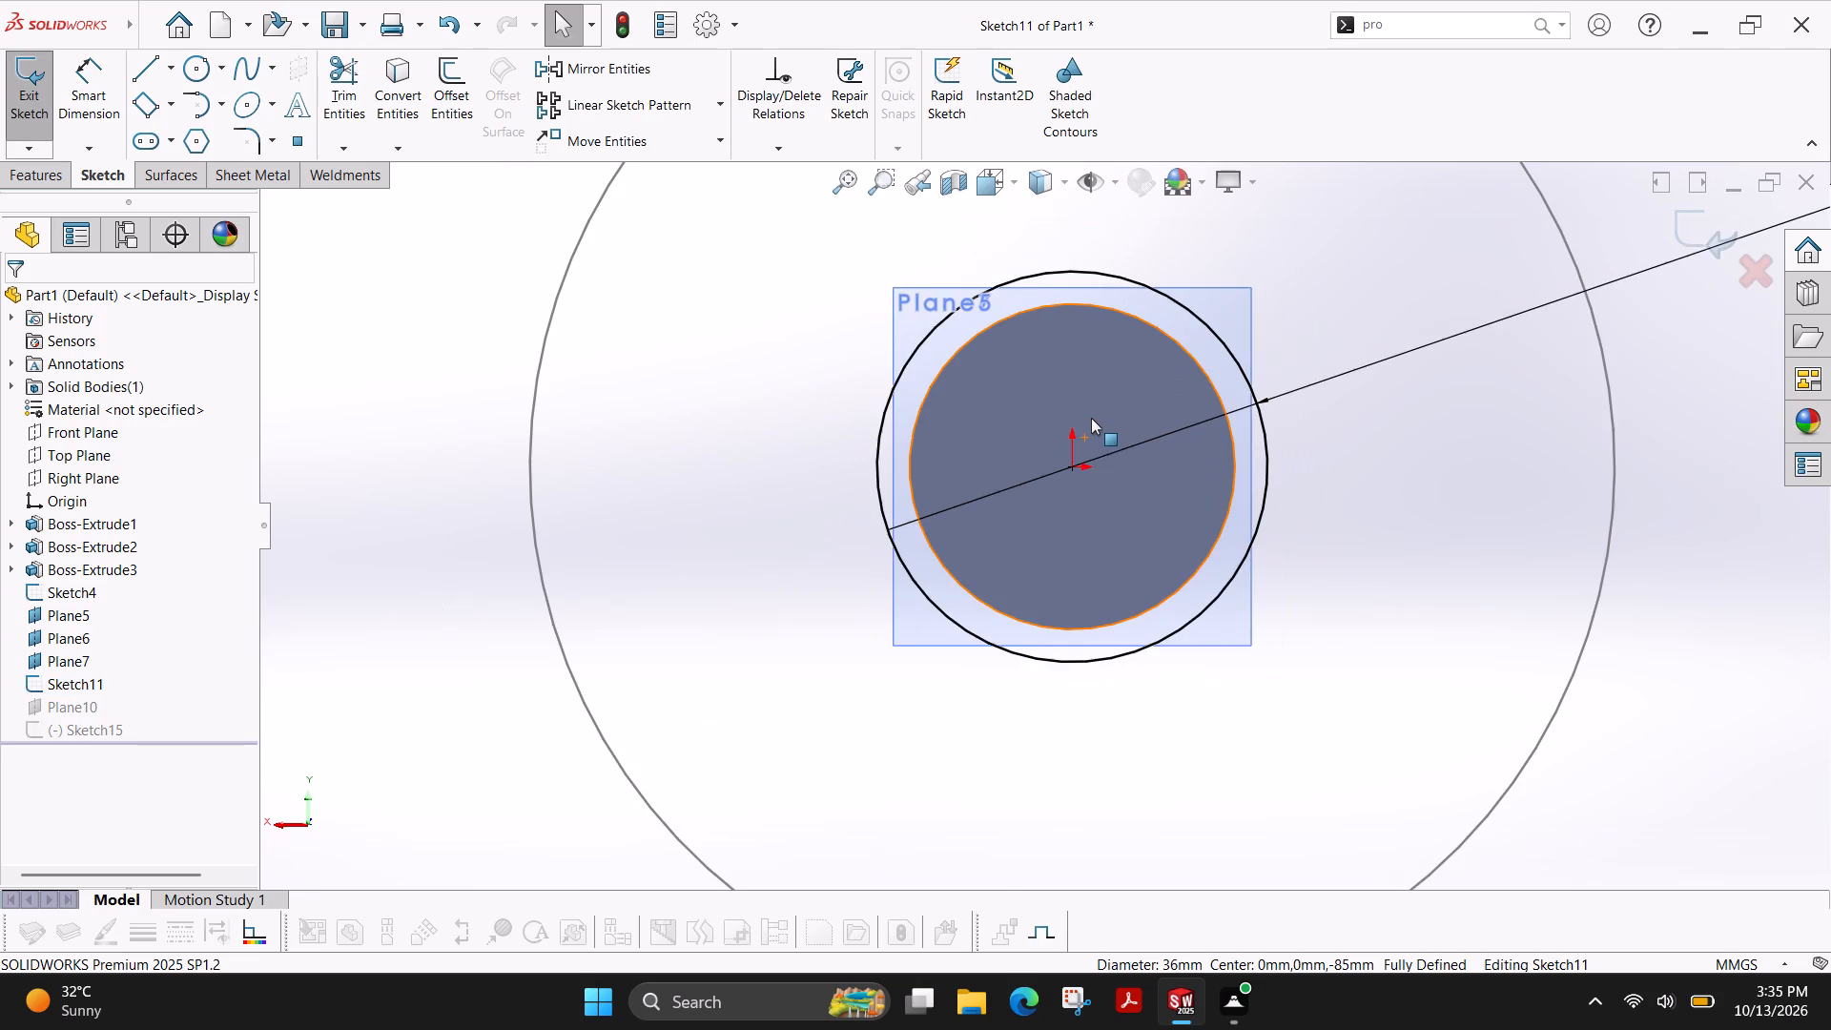
{"action": "scroll", "coordinate": [1091, 418], "scroll_direction": "up", "scroll_amount": 3}
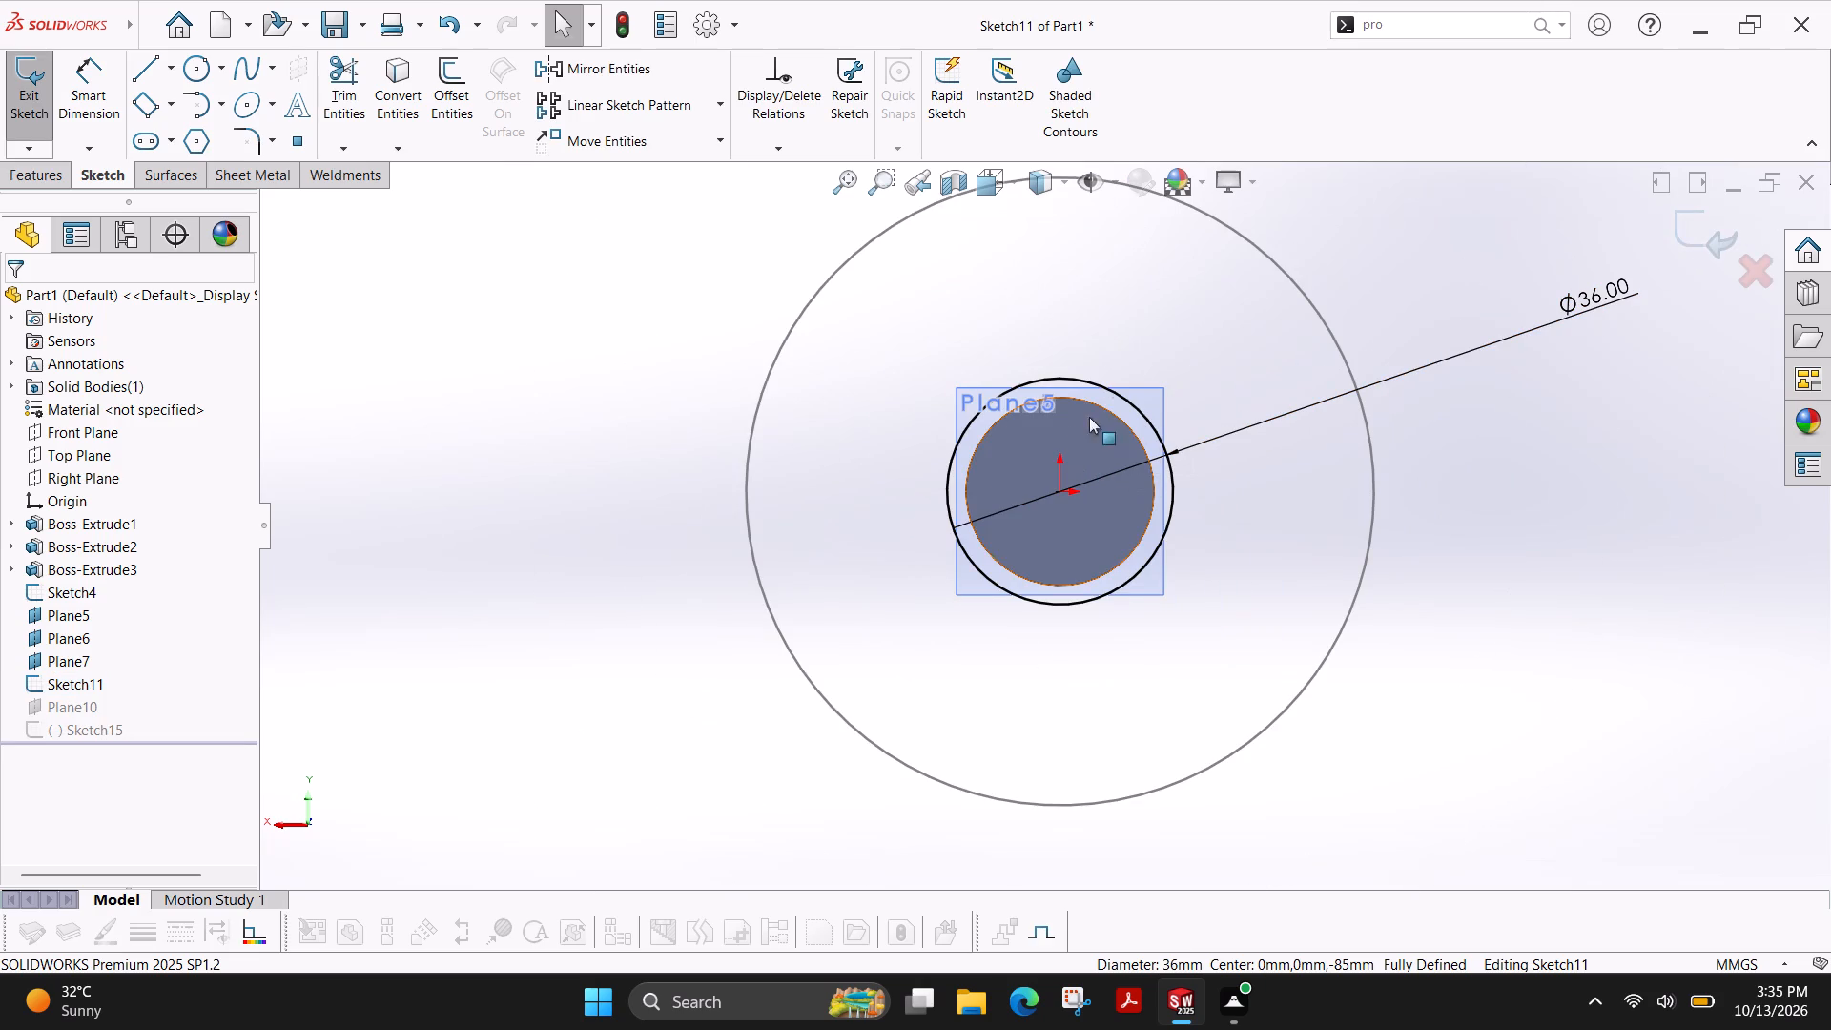
{"action": "scroll", "coordinate": [1138, 429], "scroll_direction": "up", "scroll_amount": 1}
{"action": "scroll", "coordinate": [1138, 429], "scroll_direction": "down", "scroll_amount": 1}
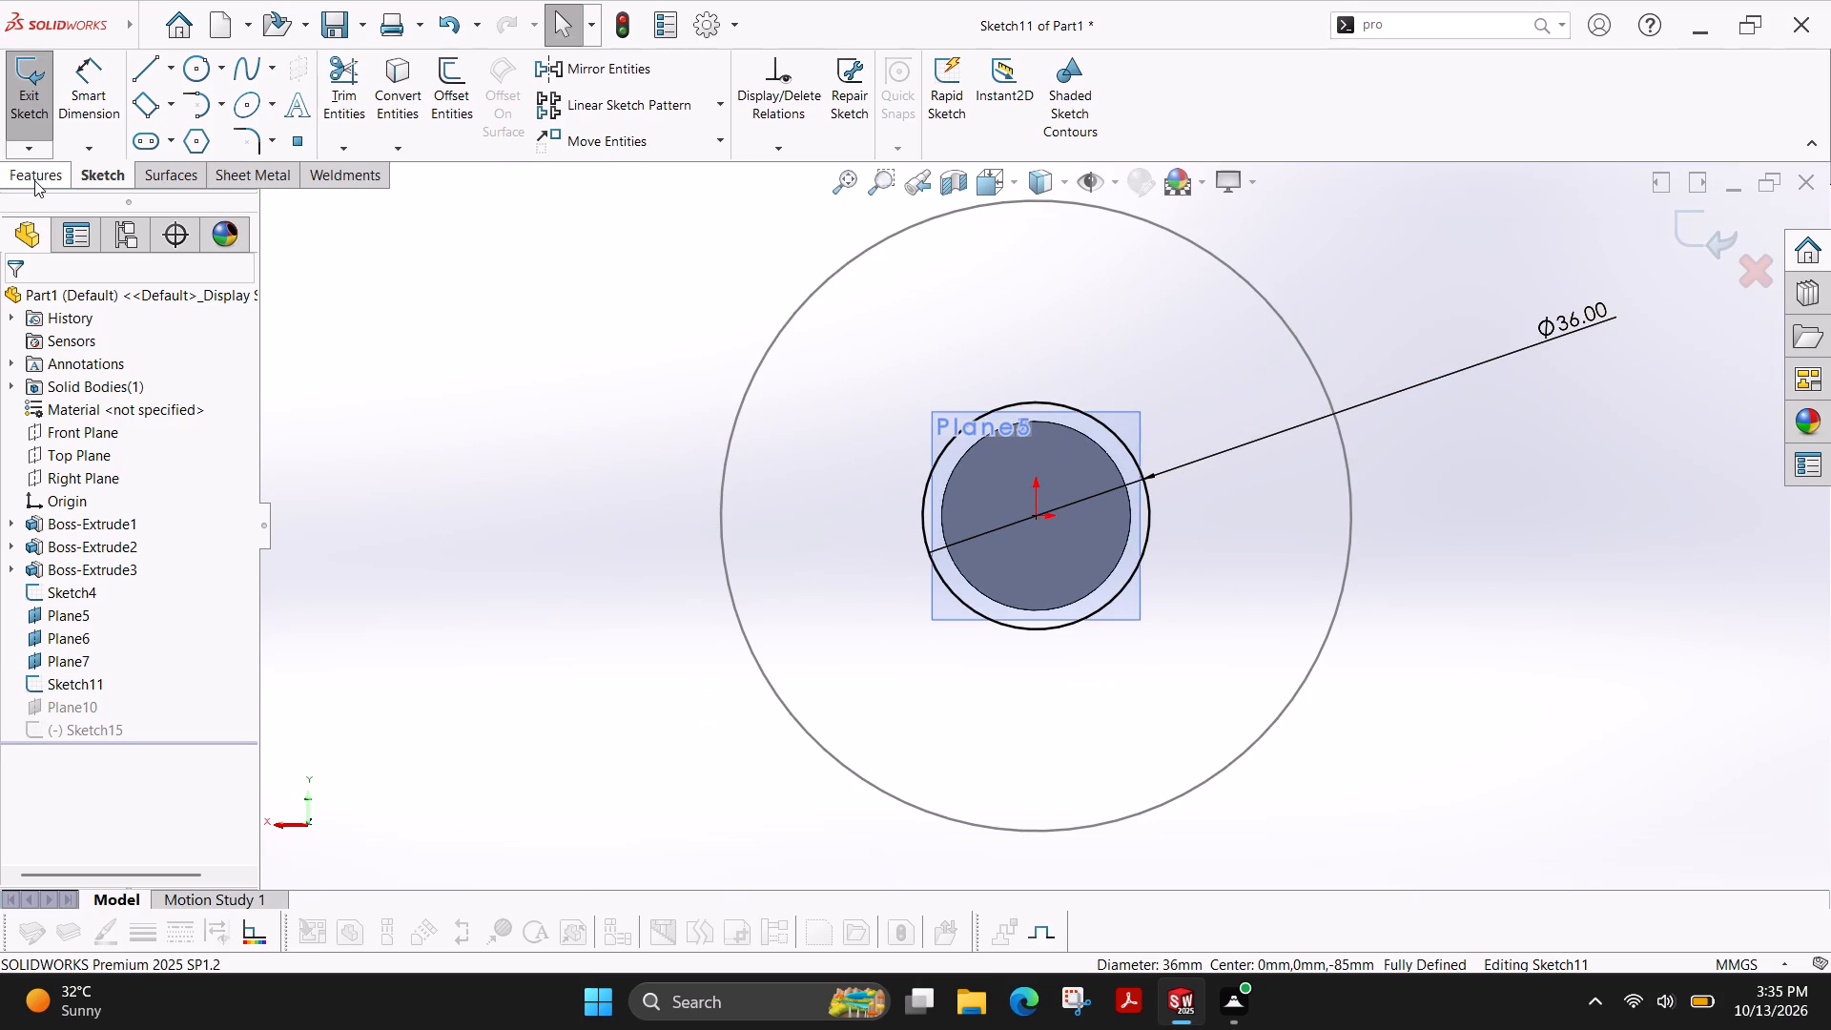
{"action": "left_click", "coordinate": [34, 112]}
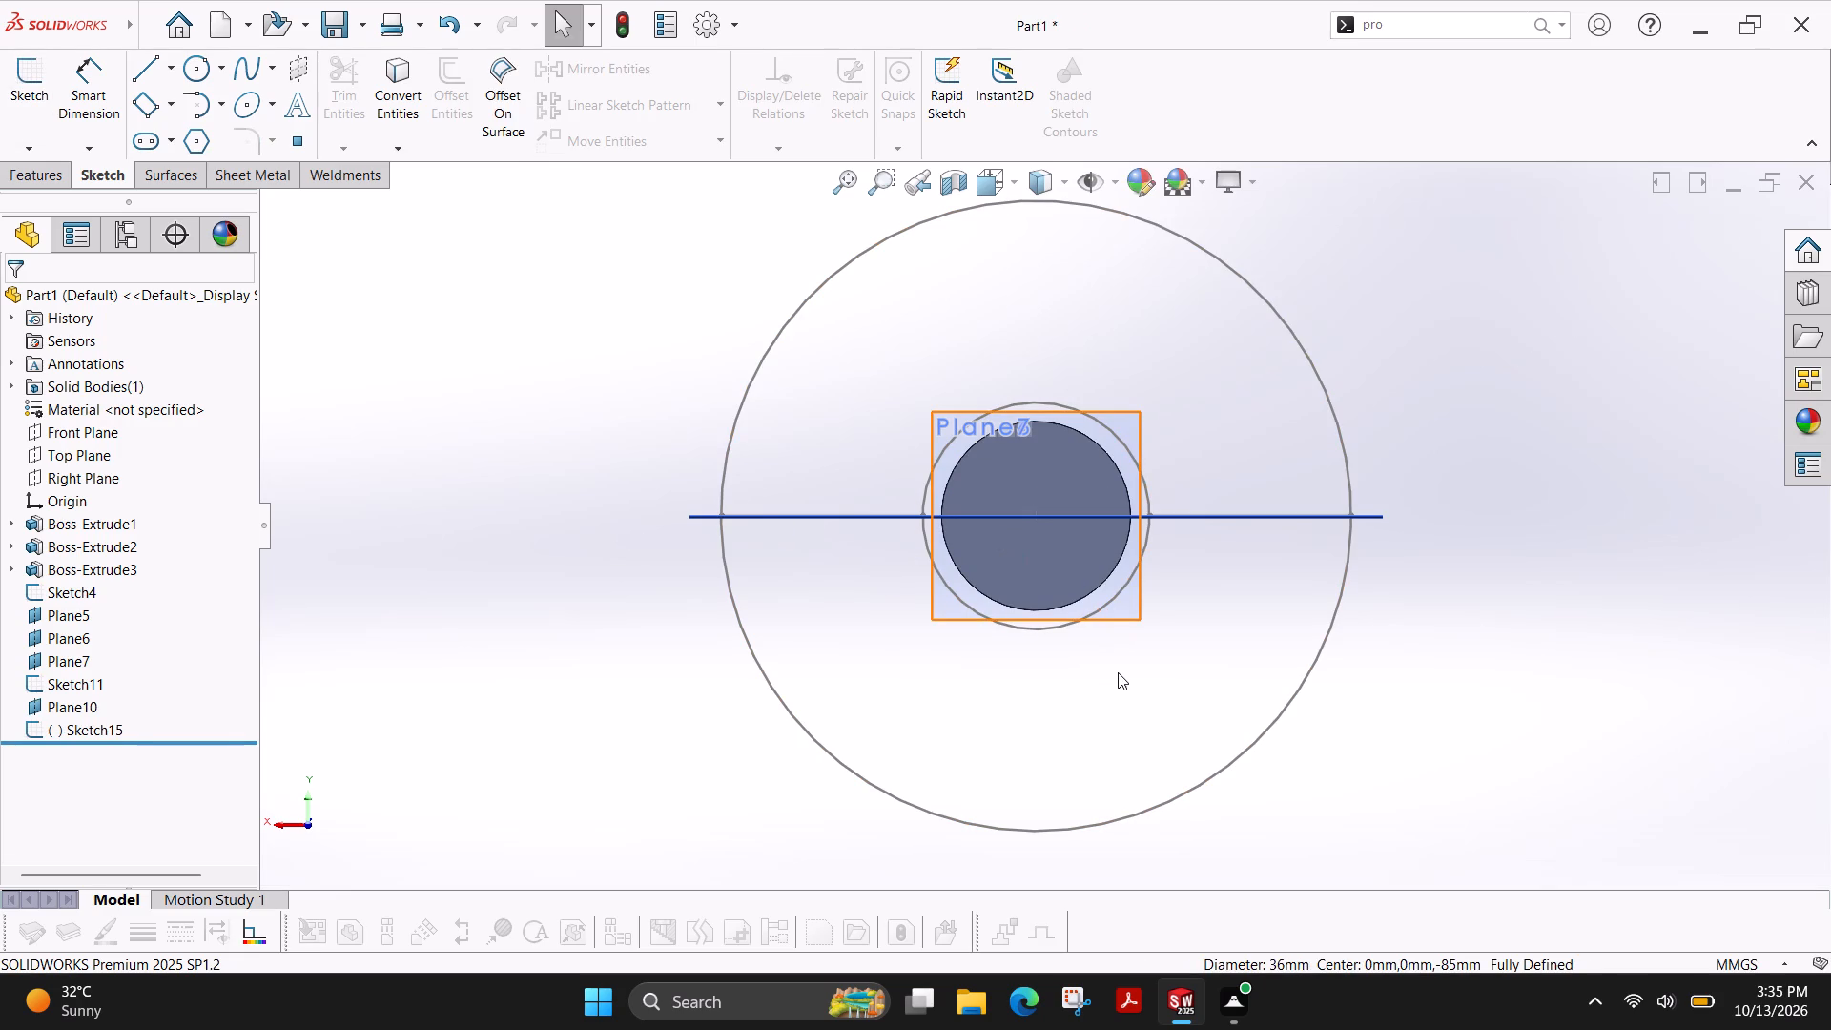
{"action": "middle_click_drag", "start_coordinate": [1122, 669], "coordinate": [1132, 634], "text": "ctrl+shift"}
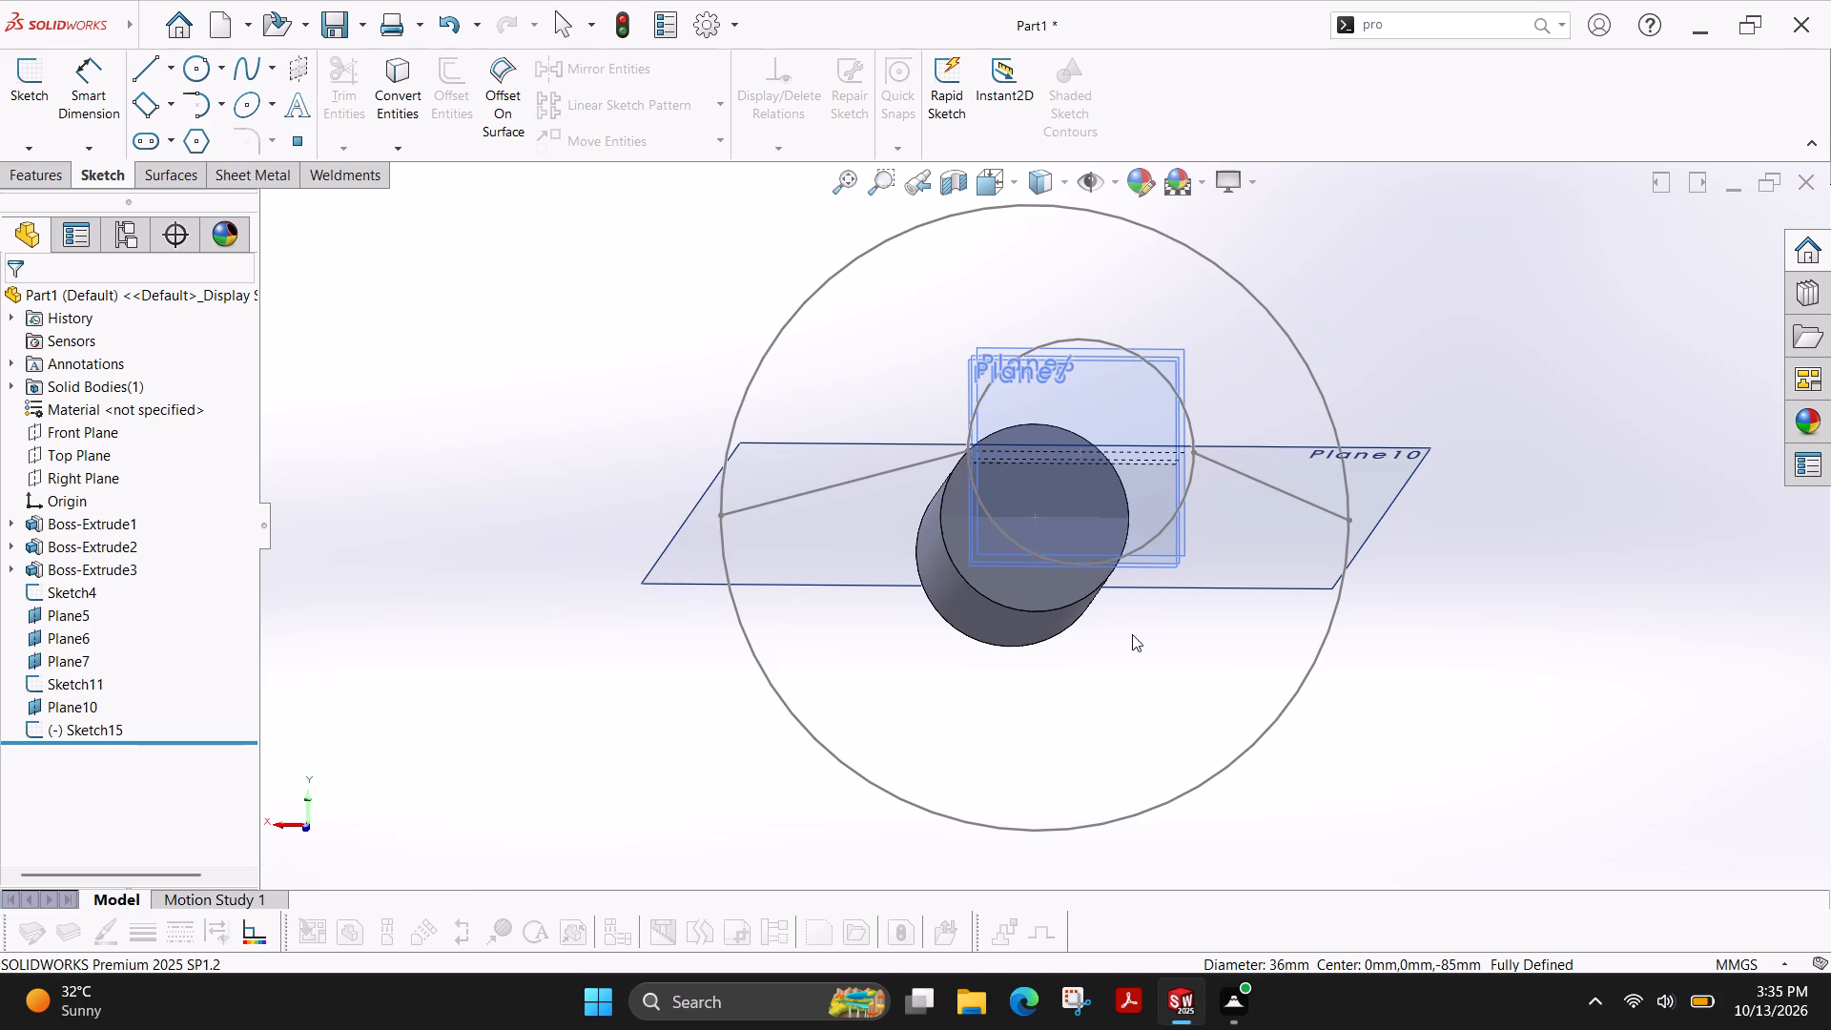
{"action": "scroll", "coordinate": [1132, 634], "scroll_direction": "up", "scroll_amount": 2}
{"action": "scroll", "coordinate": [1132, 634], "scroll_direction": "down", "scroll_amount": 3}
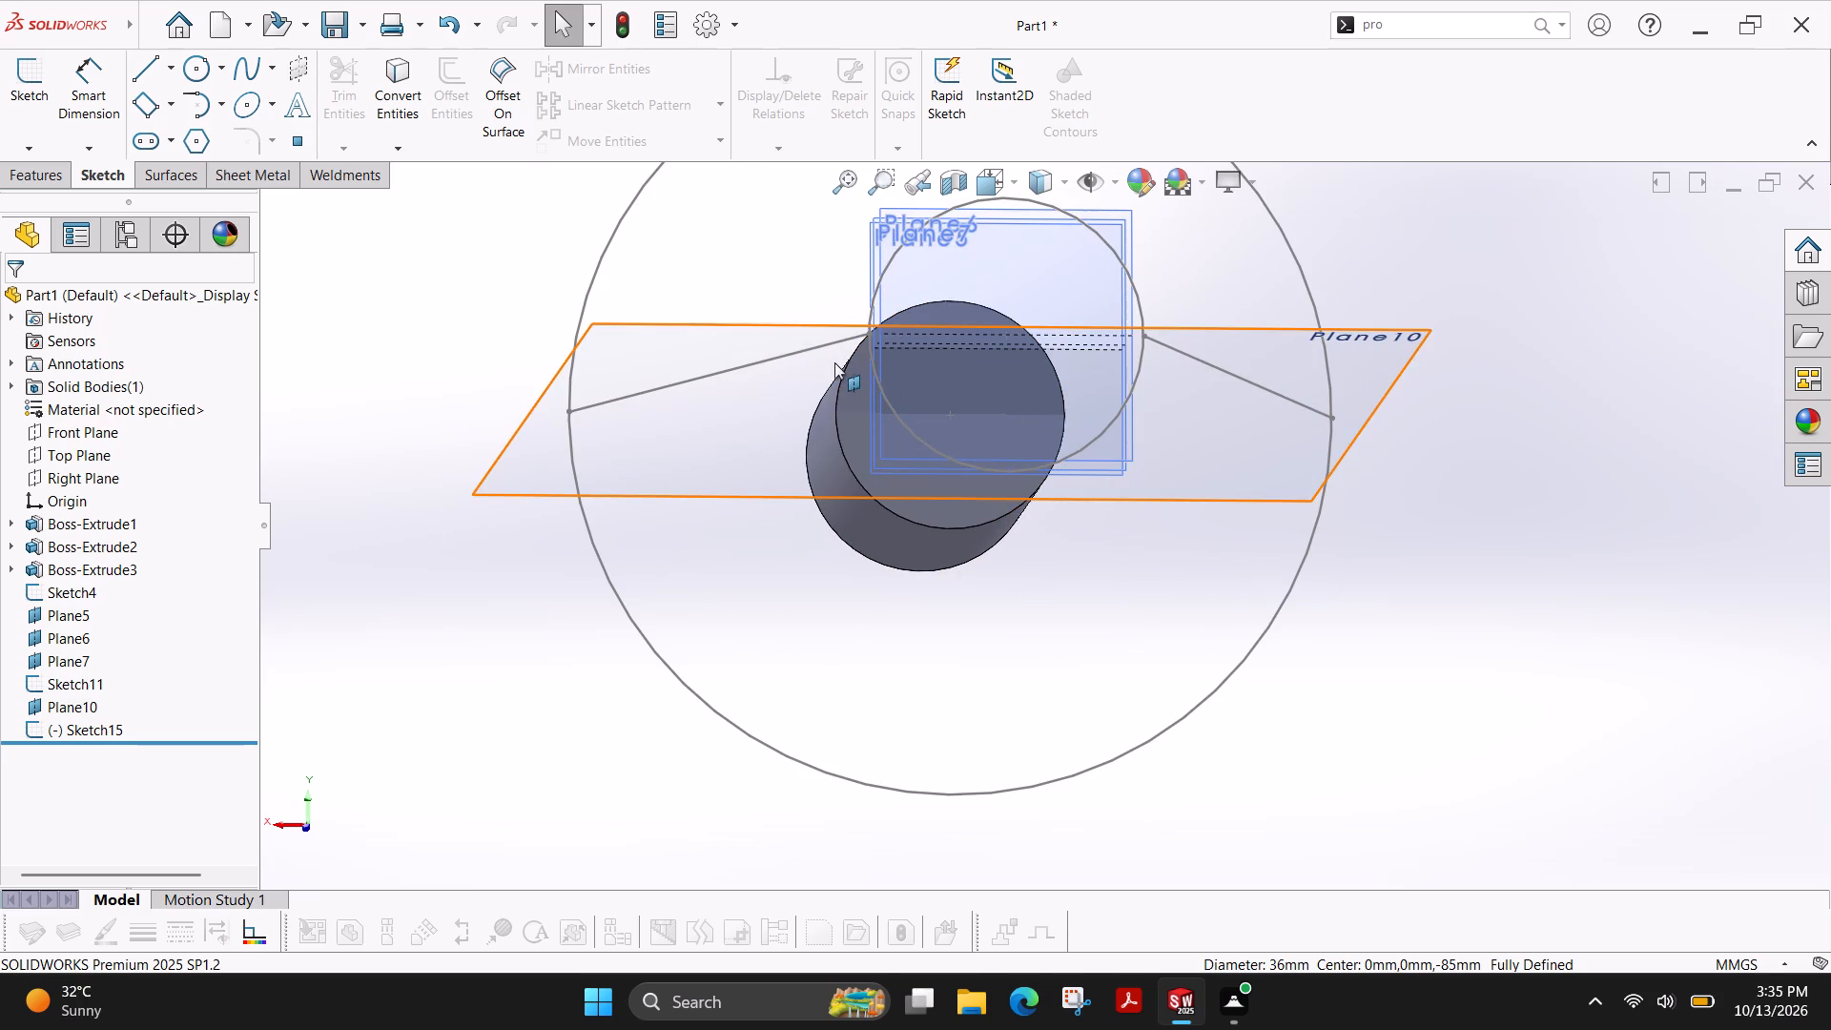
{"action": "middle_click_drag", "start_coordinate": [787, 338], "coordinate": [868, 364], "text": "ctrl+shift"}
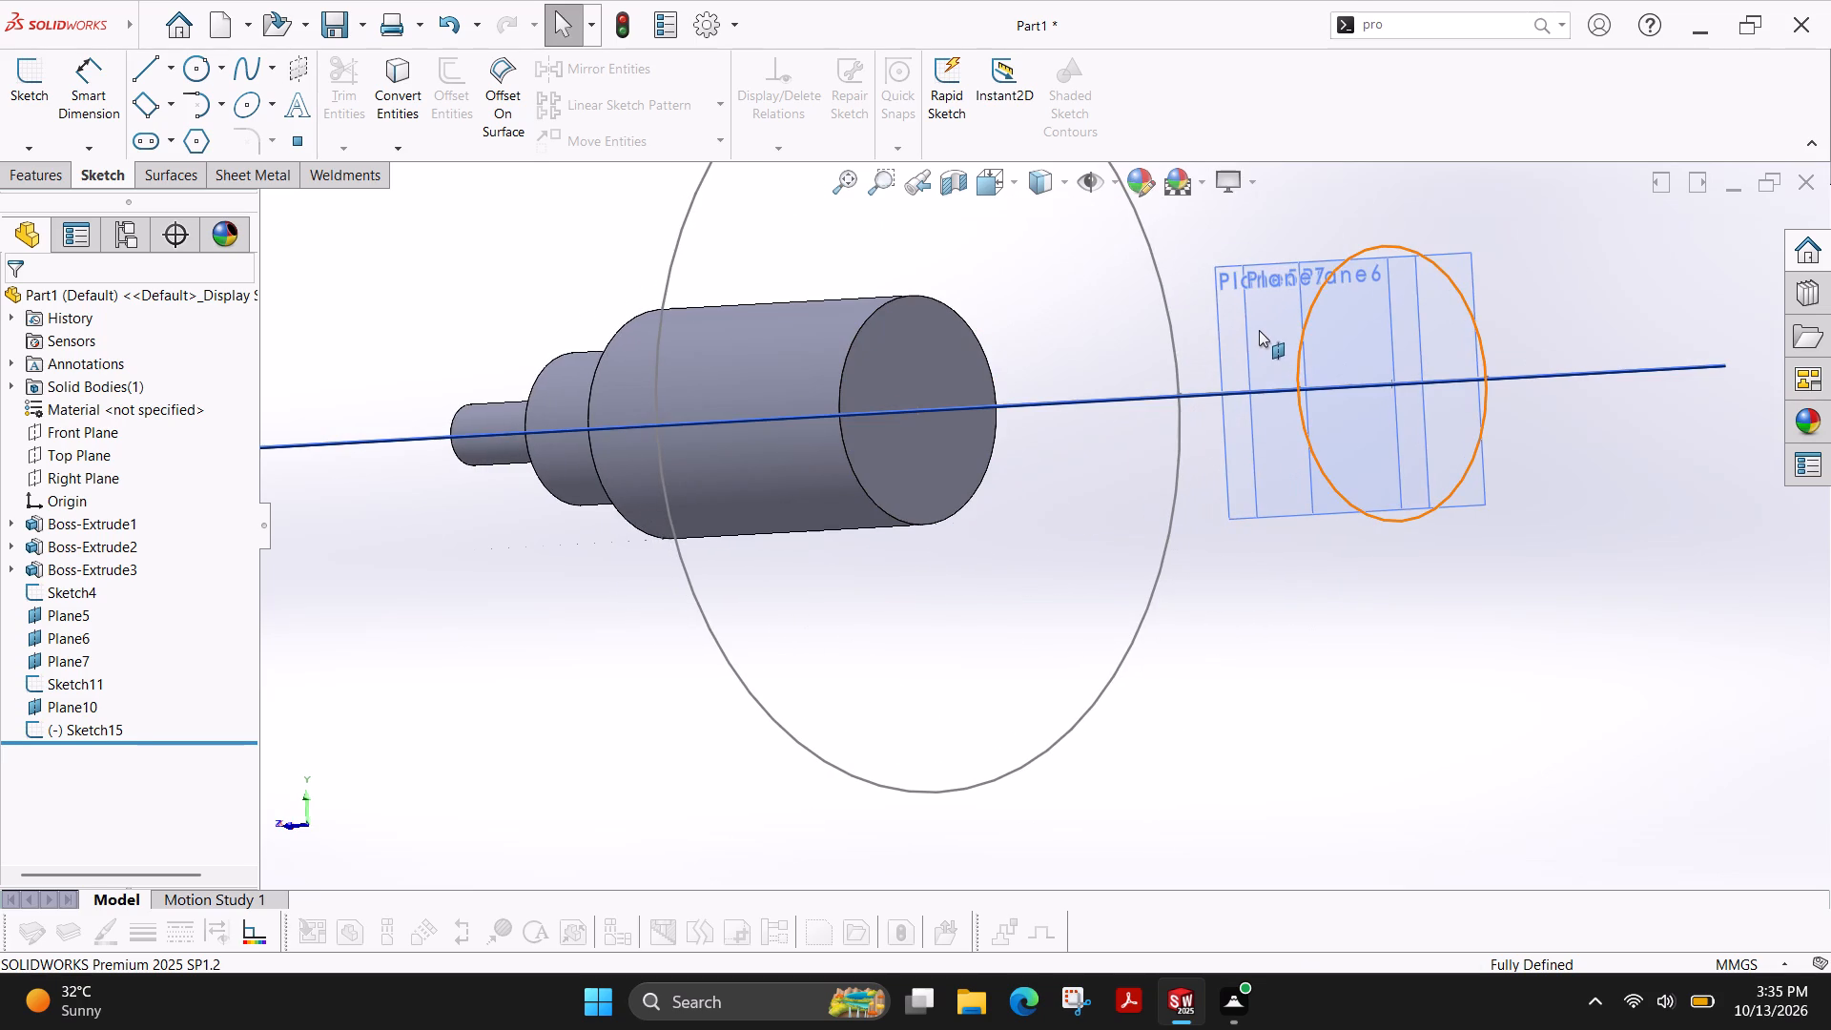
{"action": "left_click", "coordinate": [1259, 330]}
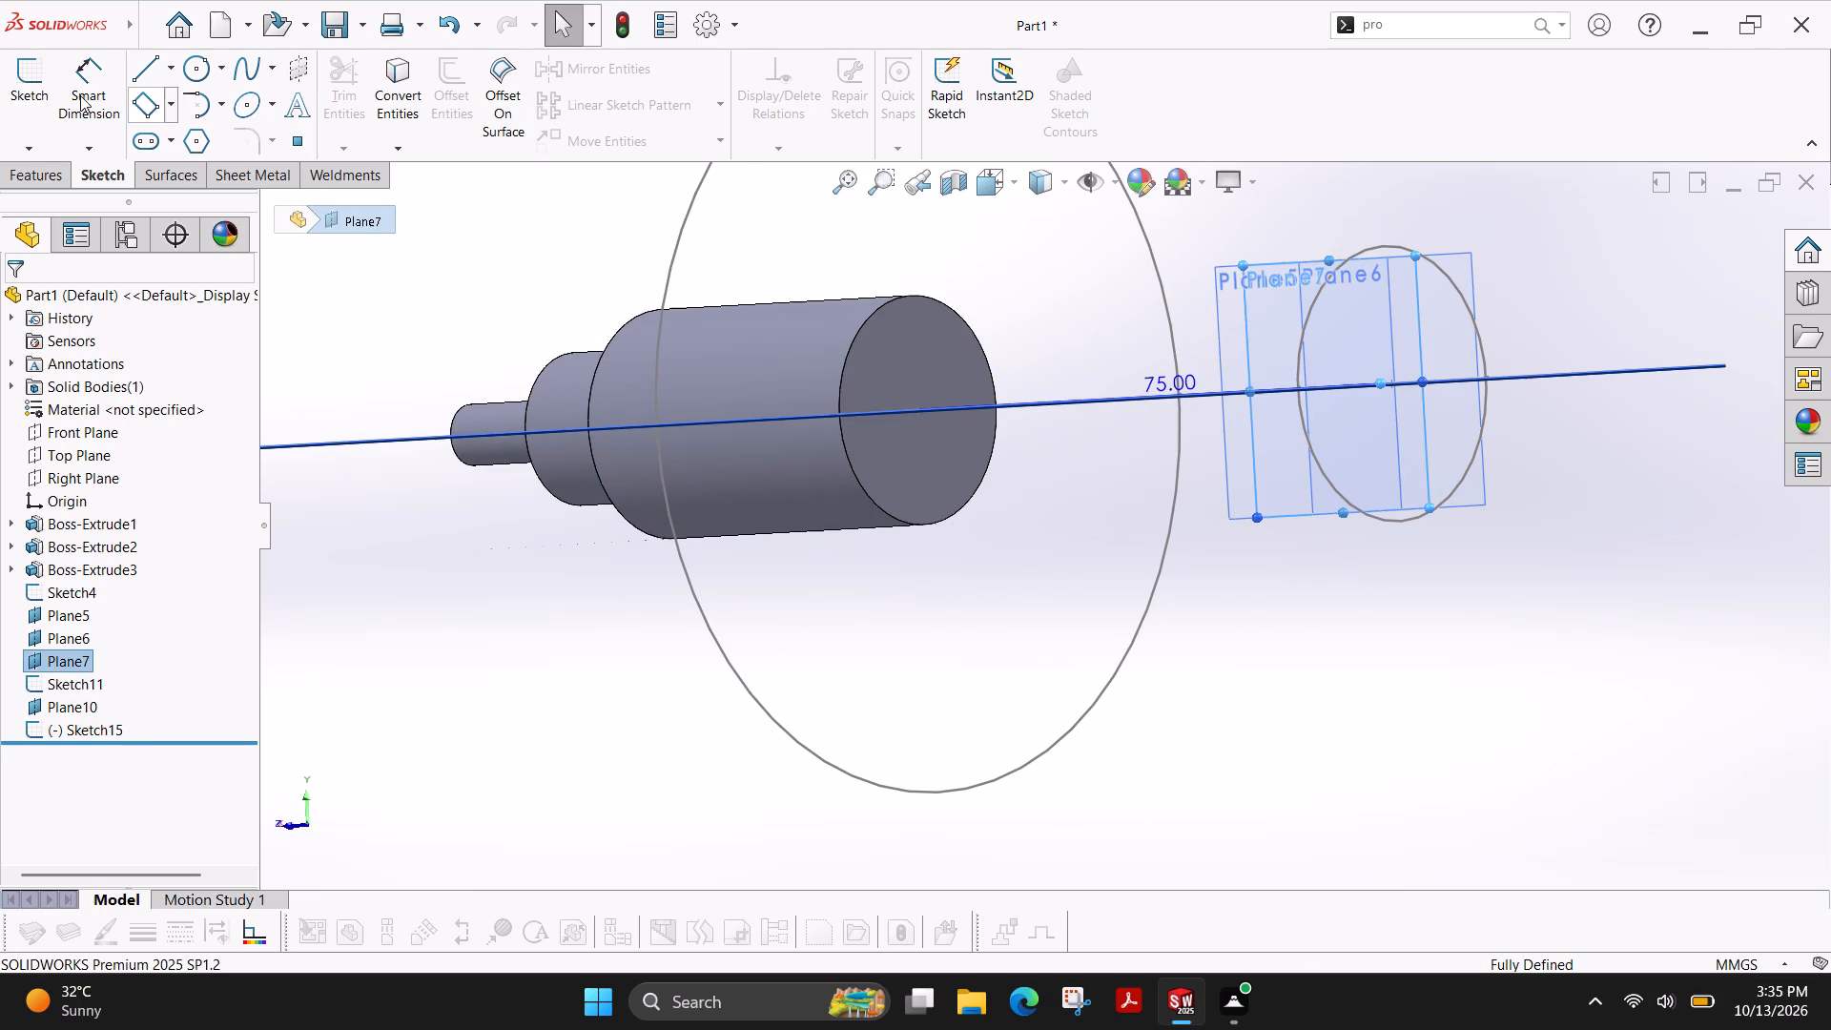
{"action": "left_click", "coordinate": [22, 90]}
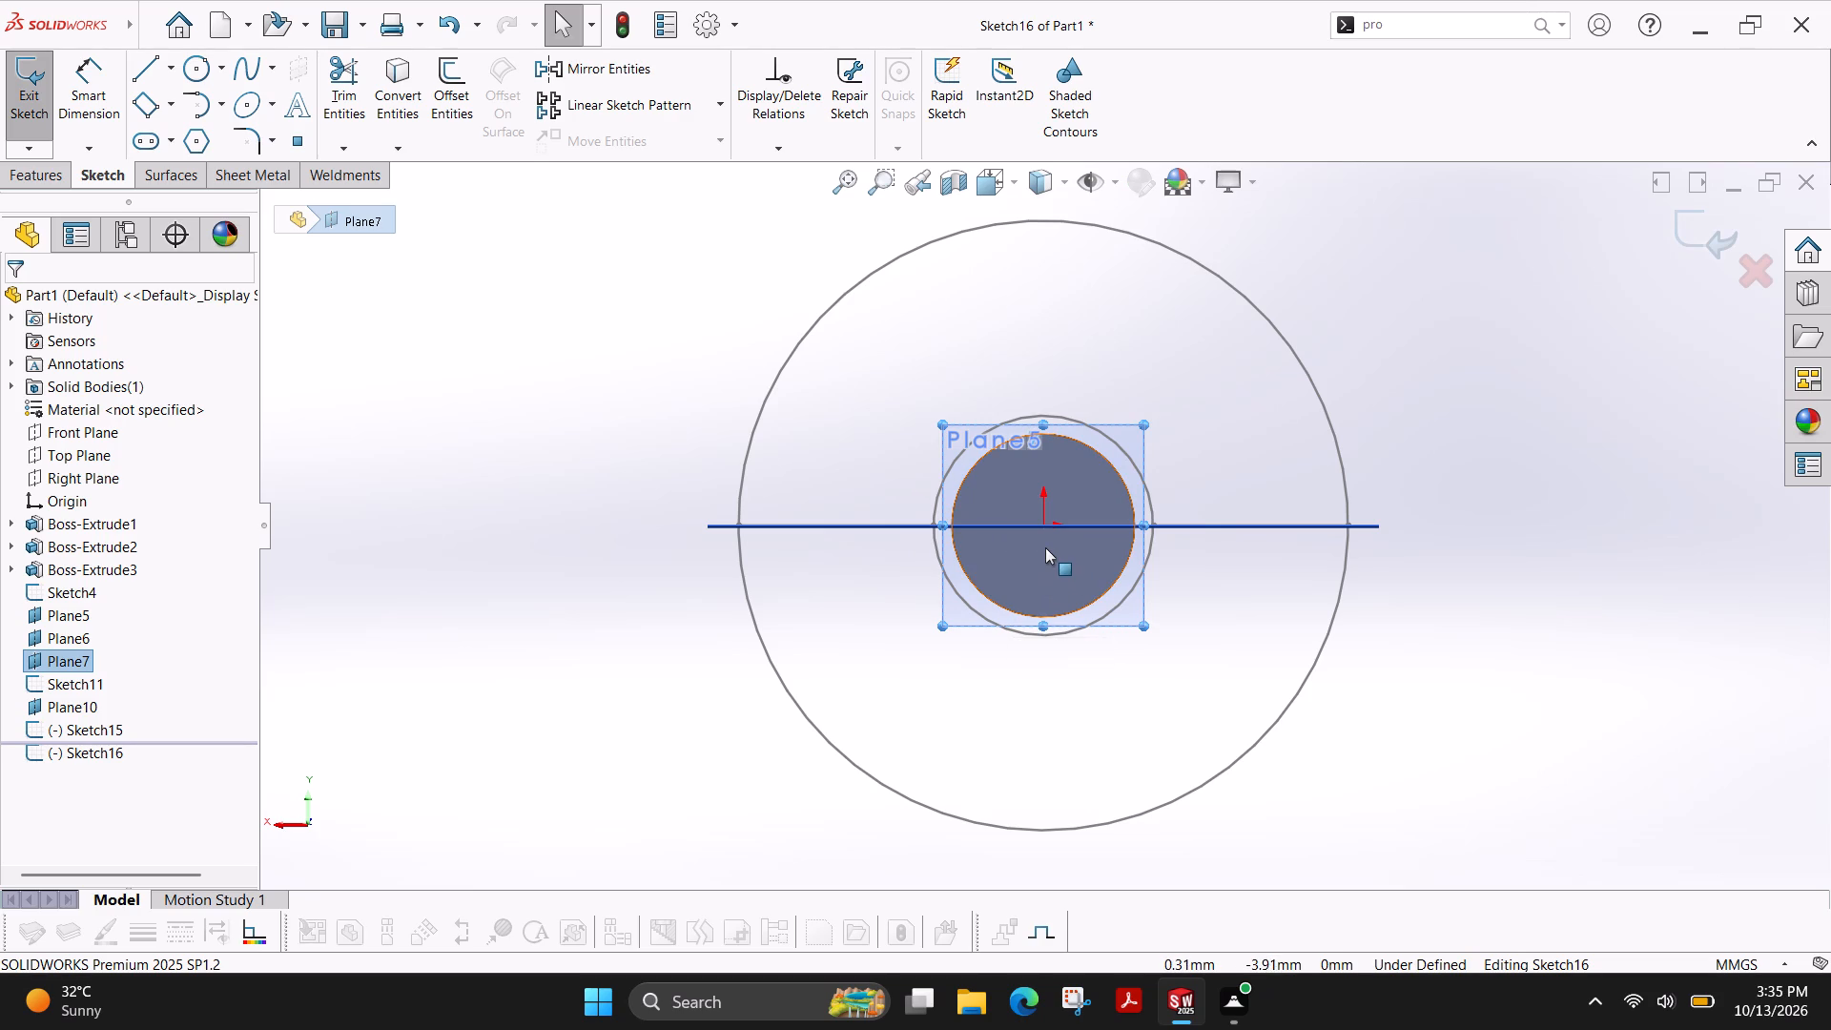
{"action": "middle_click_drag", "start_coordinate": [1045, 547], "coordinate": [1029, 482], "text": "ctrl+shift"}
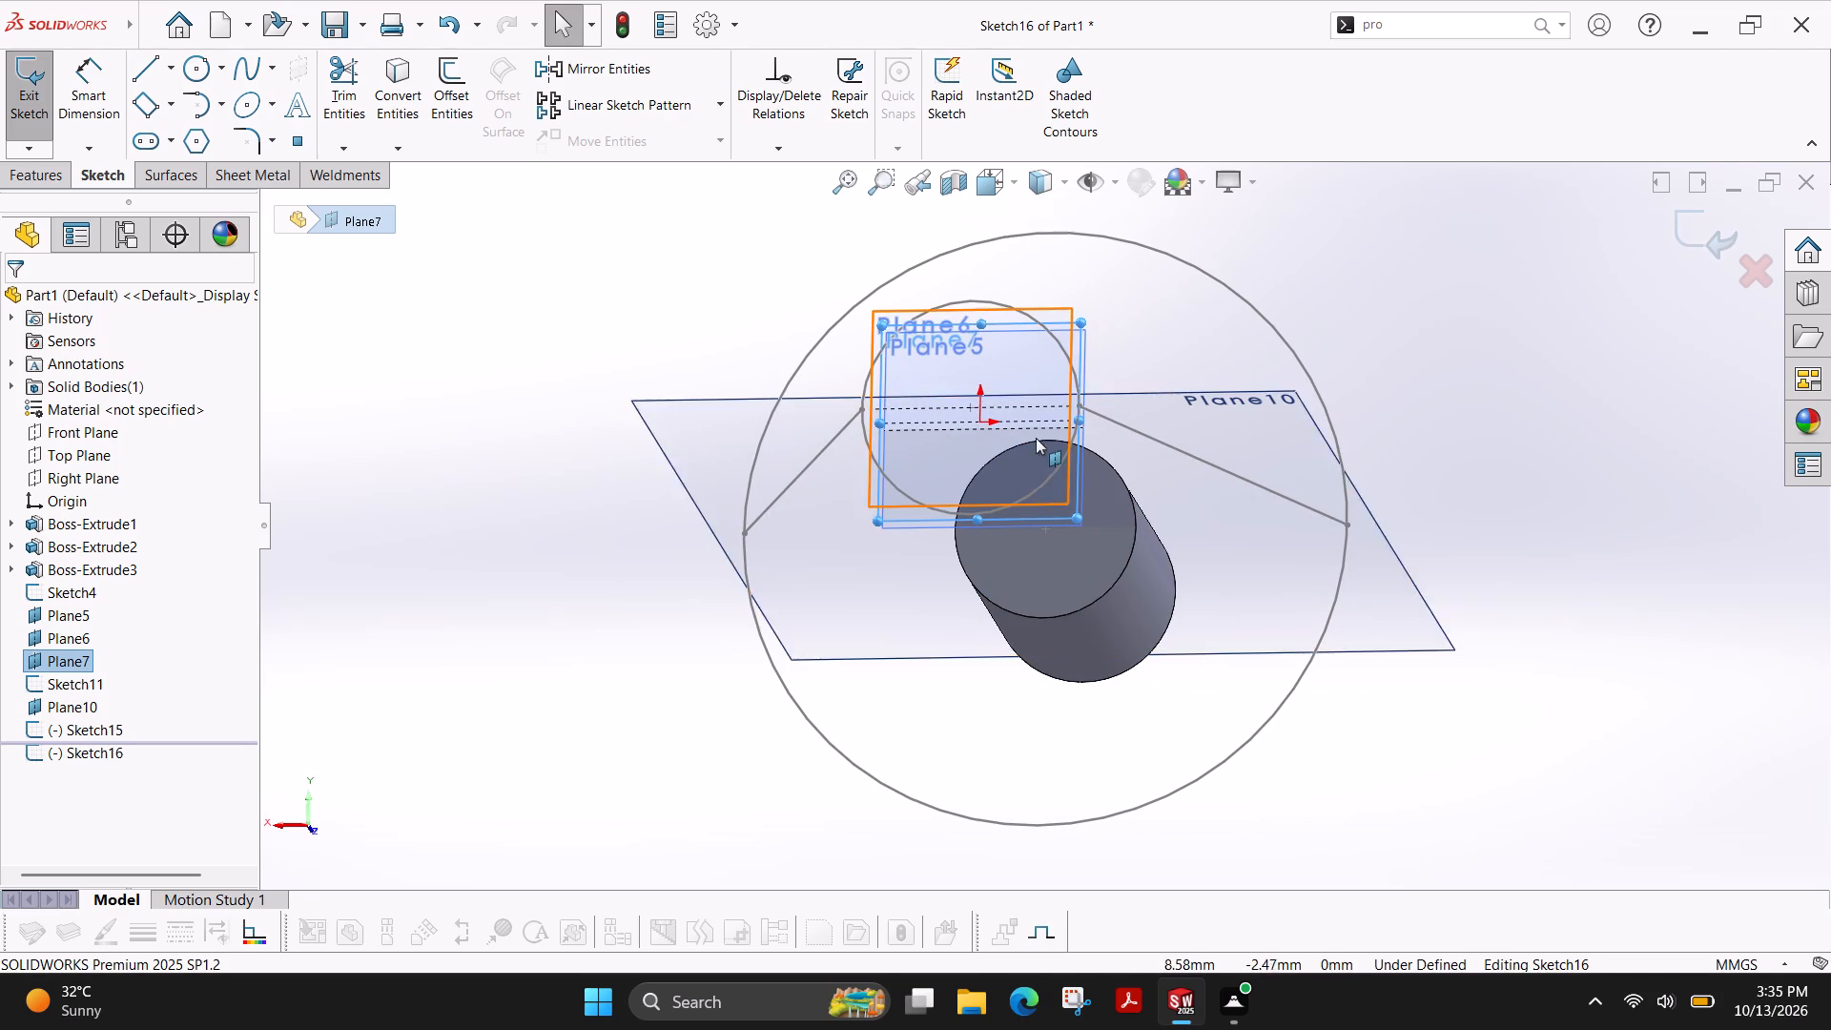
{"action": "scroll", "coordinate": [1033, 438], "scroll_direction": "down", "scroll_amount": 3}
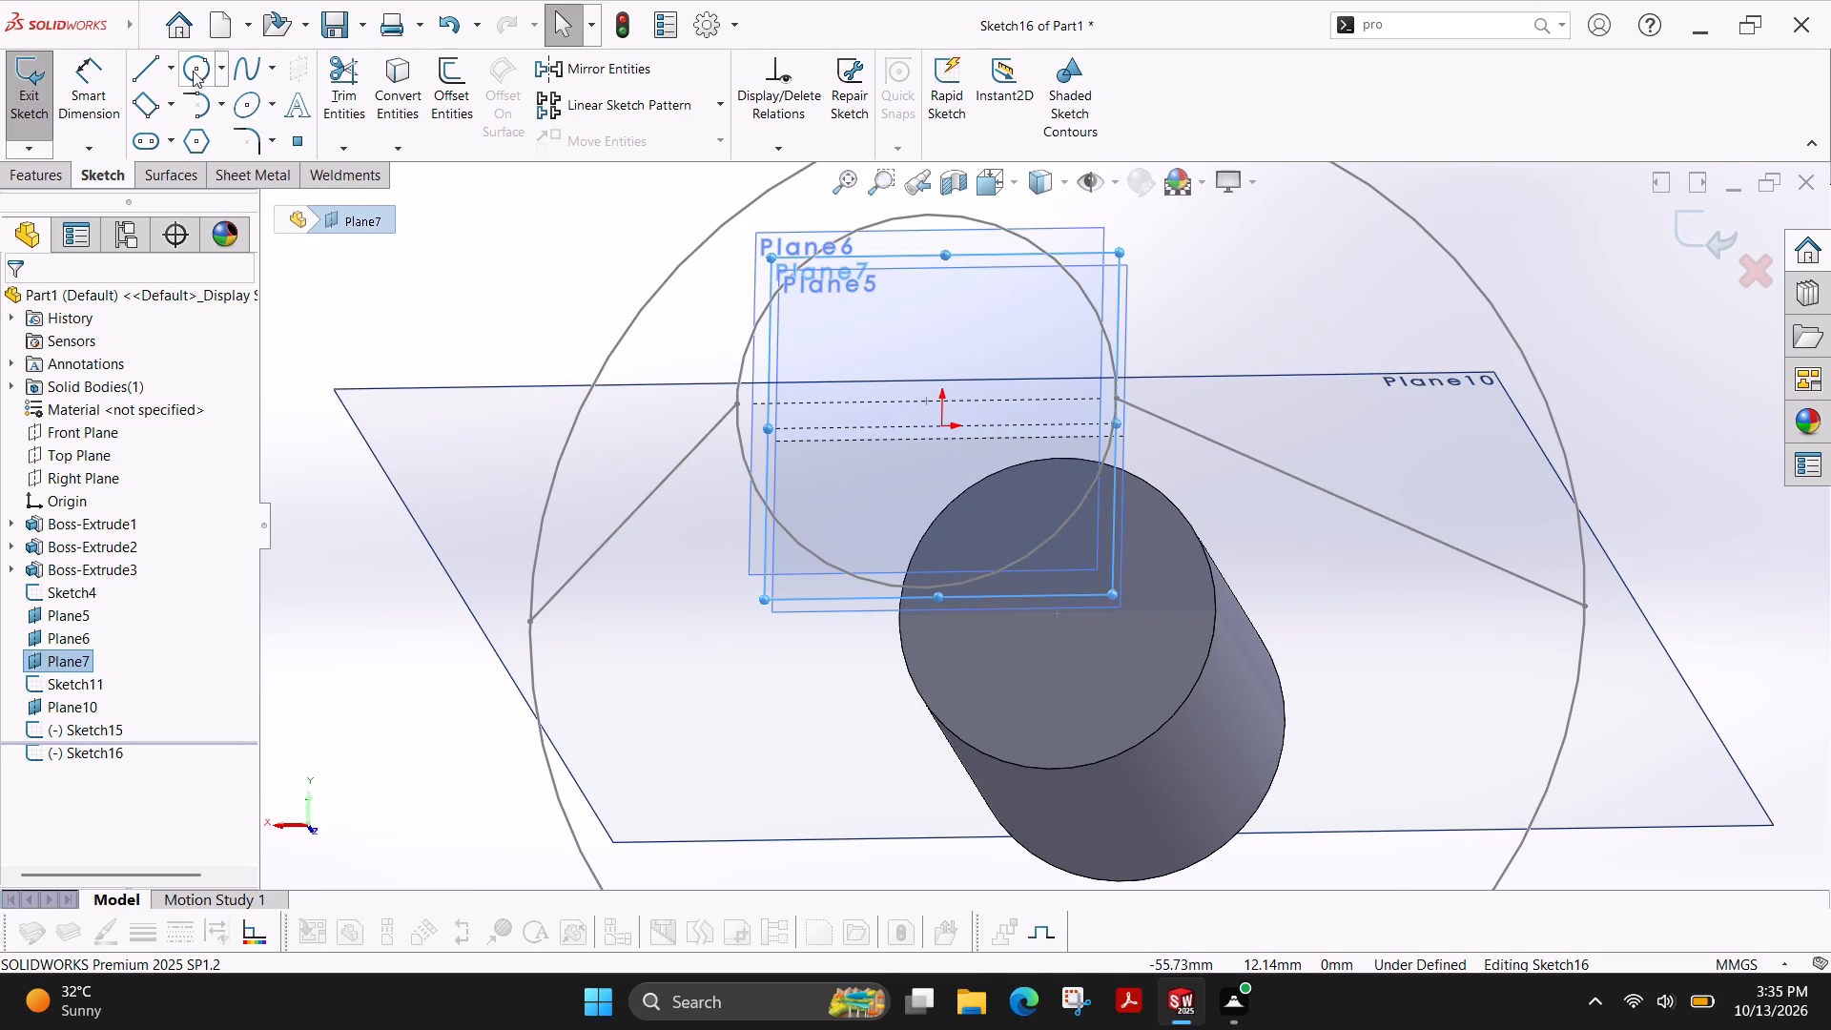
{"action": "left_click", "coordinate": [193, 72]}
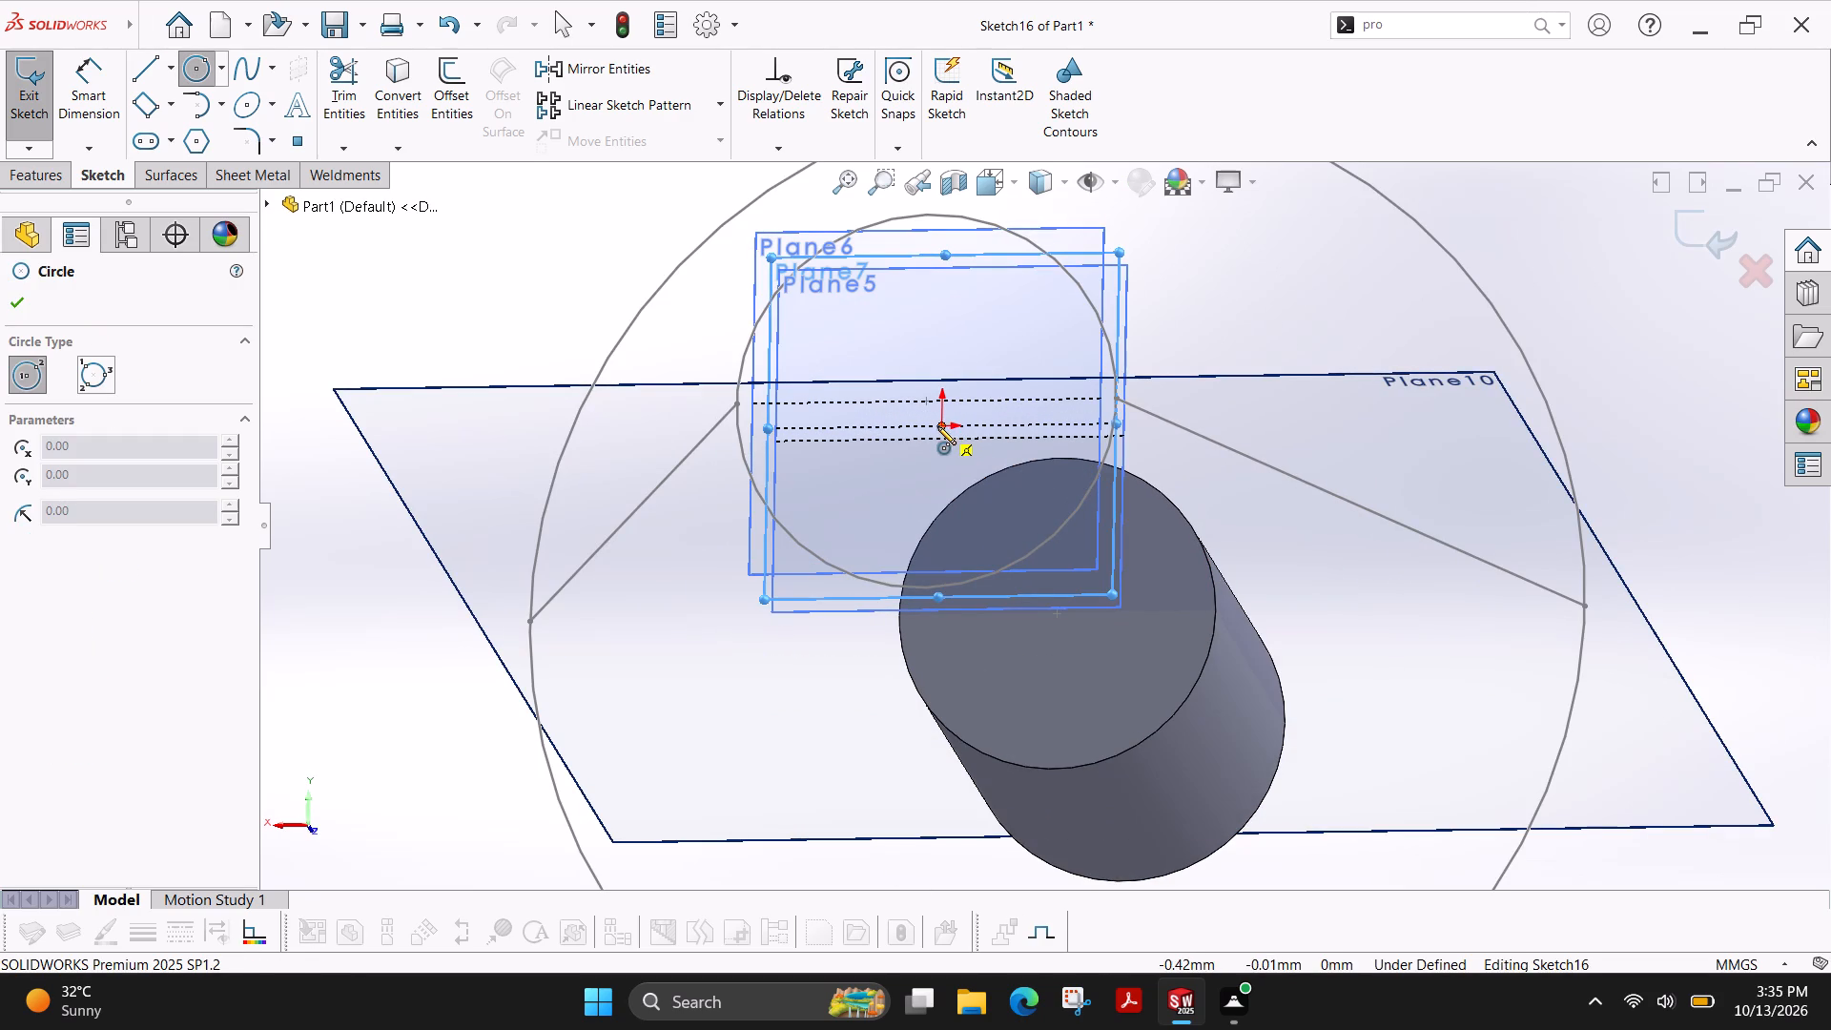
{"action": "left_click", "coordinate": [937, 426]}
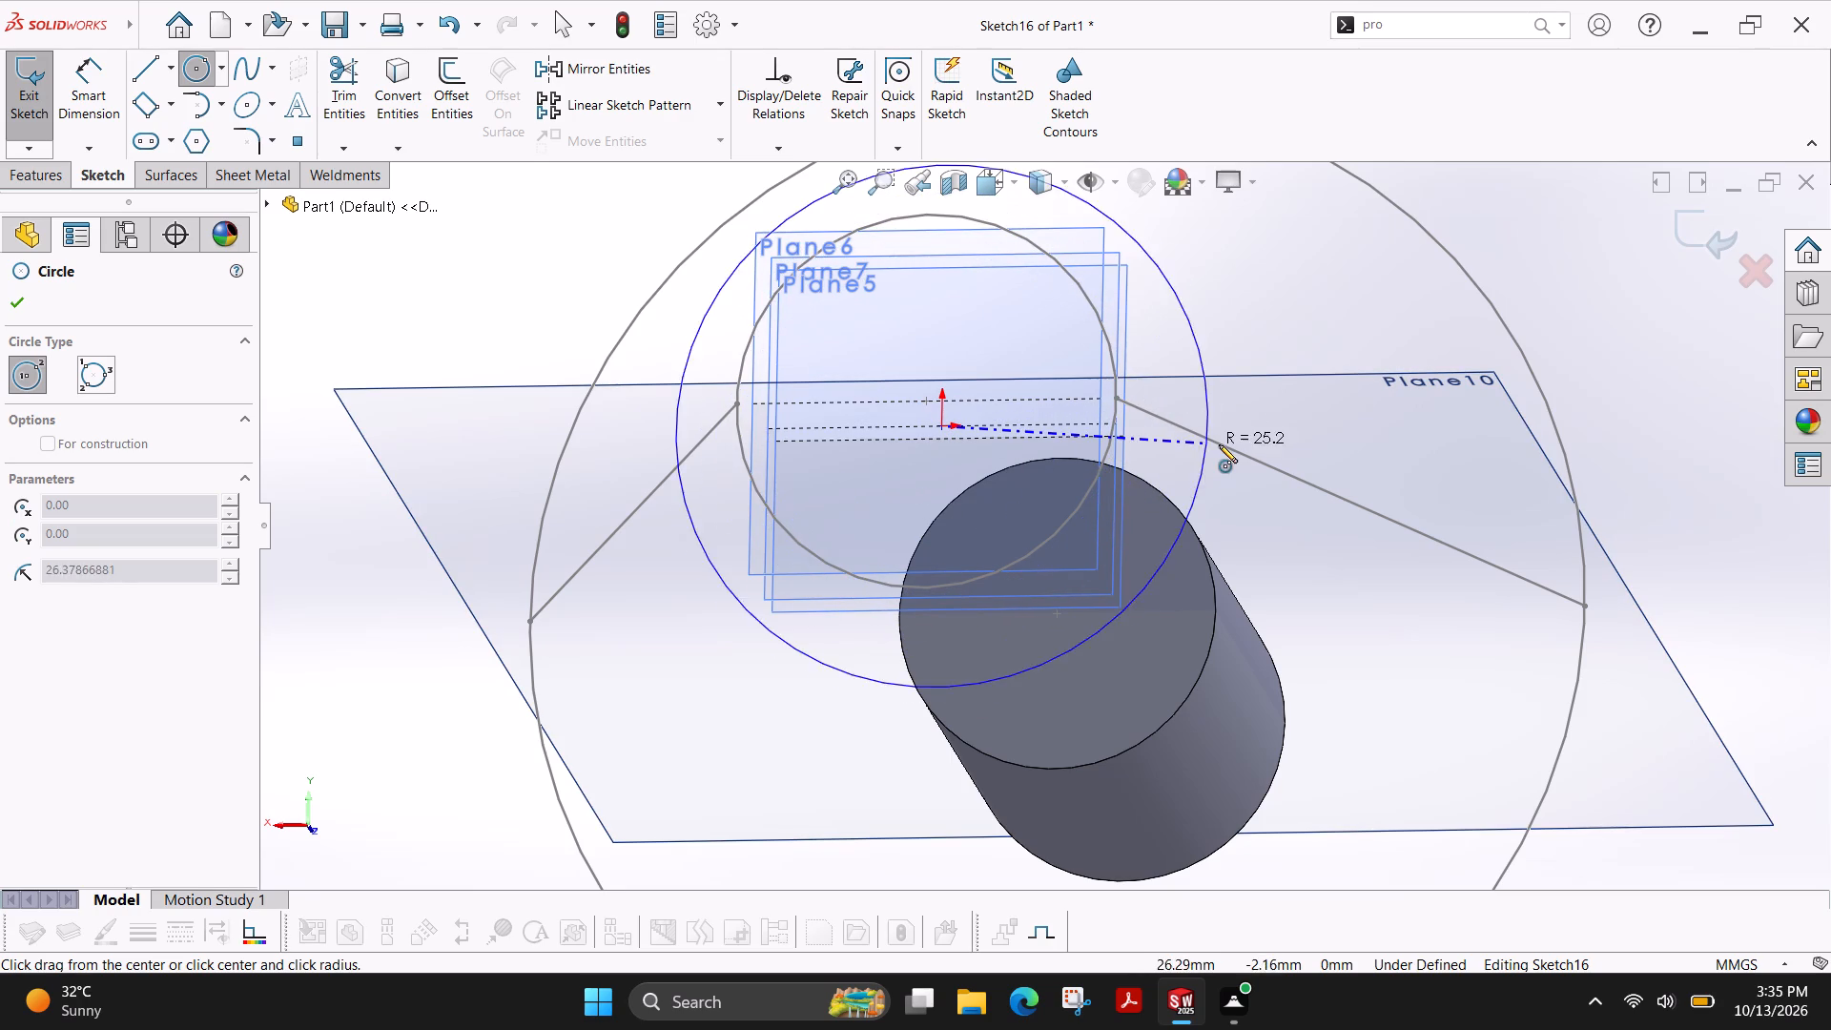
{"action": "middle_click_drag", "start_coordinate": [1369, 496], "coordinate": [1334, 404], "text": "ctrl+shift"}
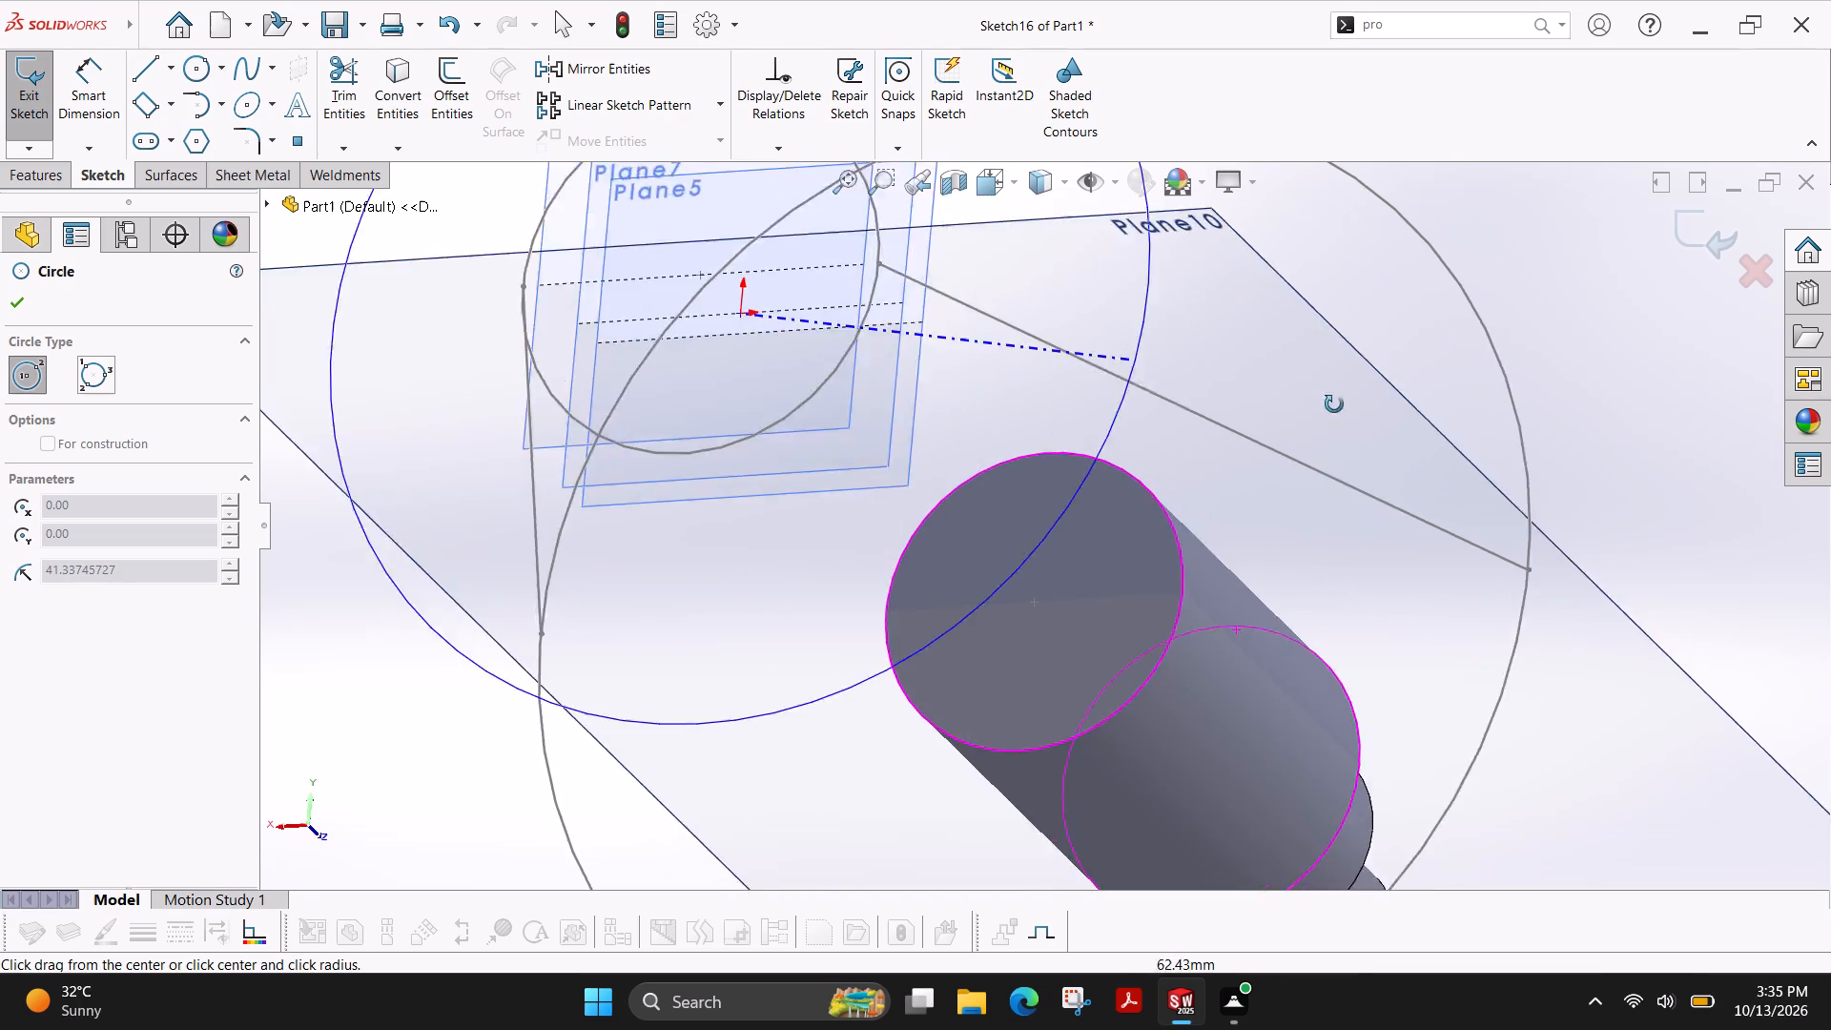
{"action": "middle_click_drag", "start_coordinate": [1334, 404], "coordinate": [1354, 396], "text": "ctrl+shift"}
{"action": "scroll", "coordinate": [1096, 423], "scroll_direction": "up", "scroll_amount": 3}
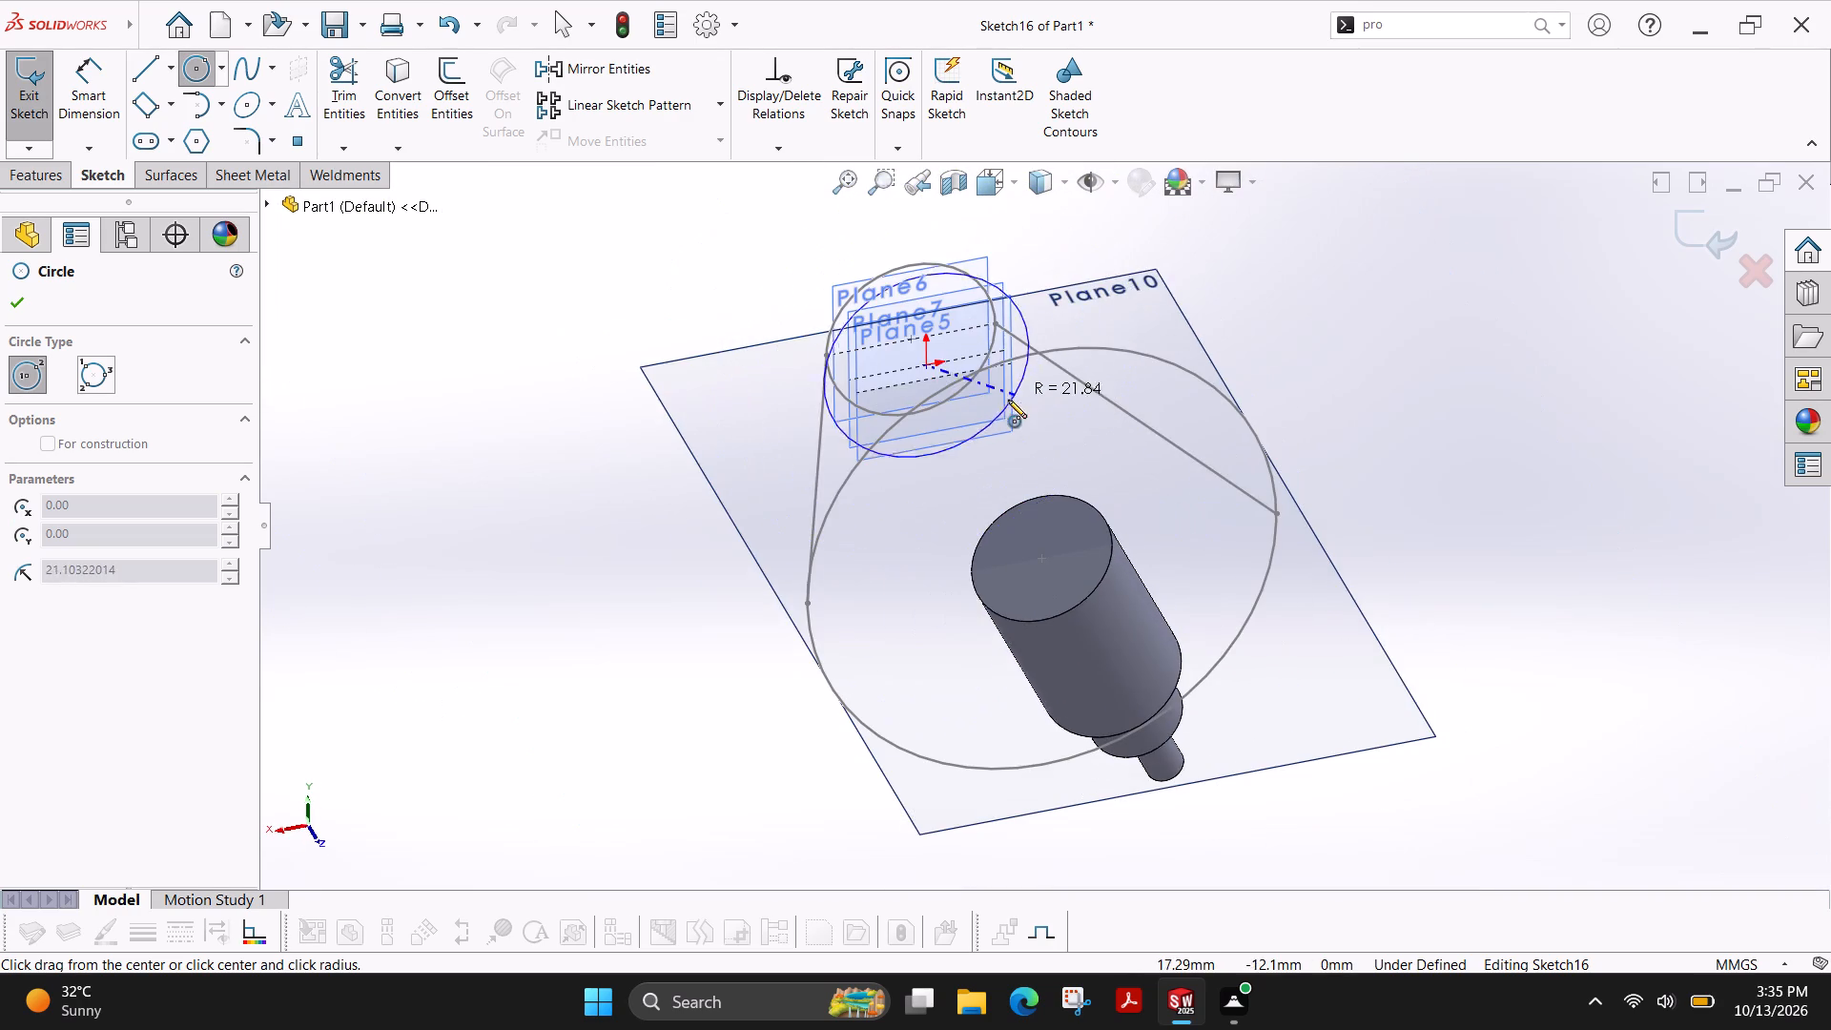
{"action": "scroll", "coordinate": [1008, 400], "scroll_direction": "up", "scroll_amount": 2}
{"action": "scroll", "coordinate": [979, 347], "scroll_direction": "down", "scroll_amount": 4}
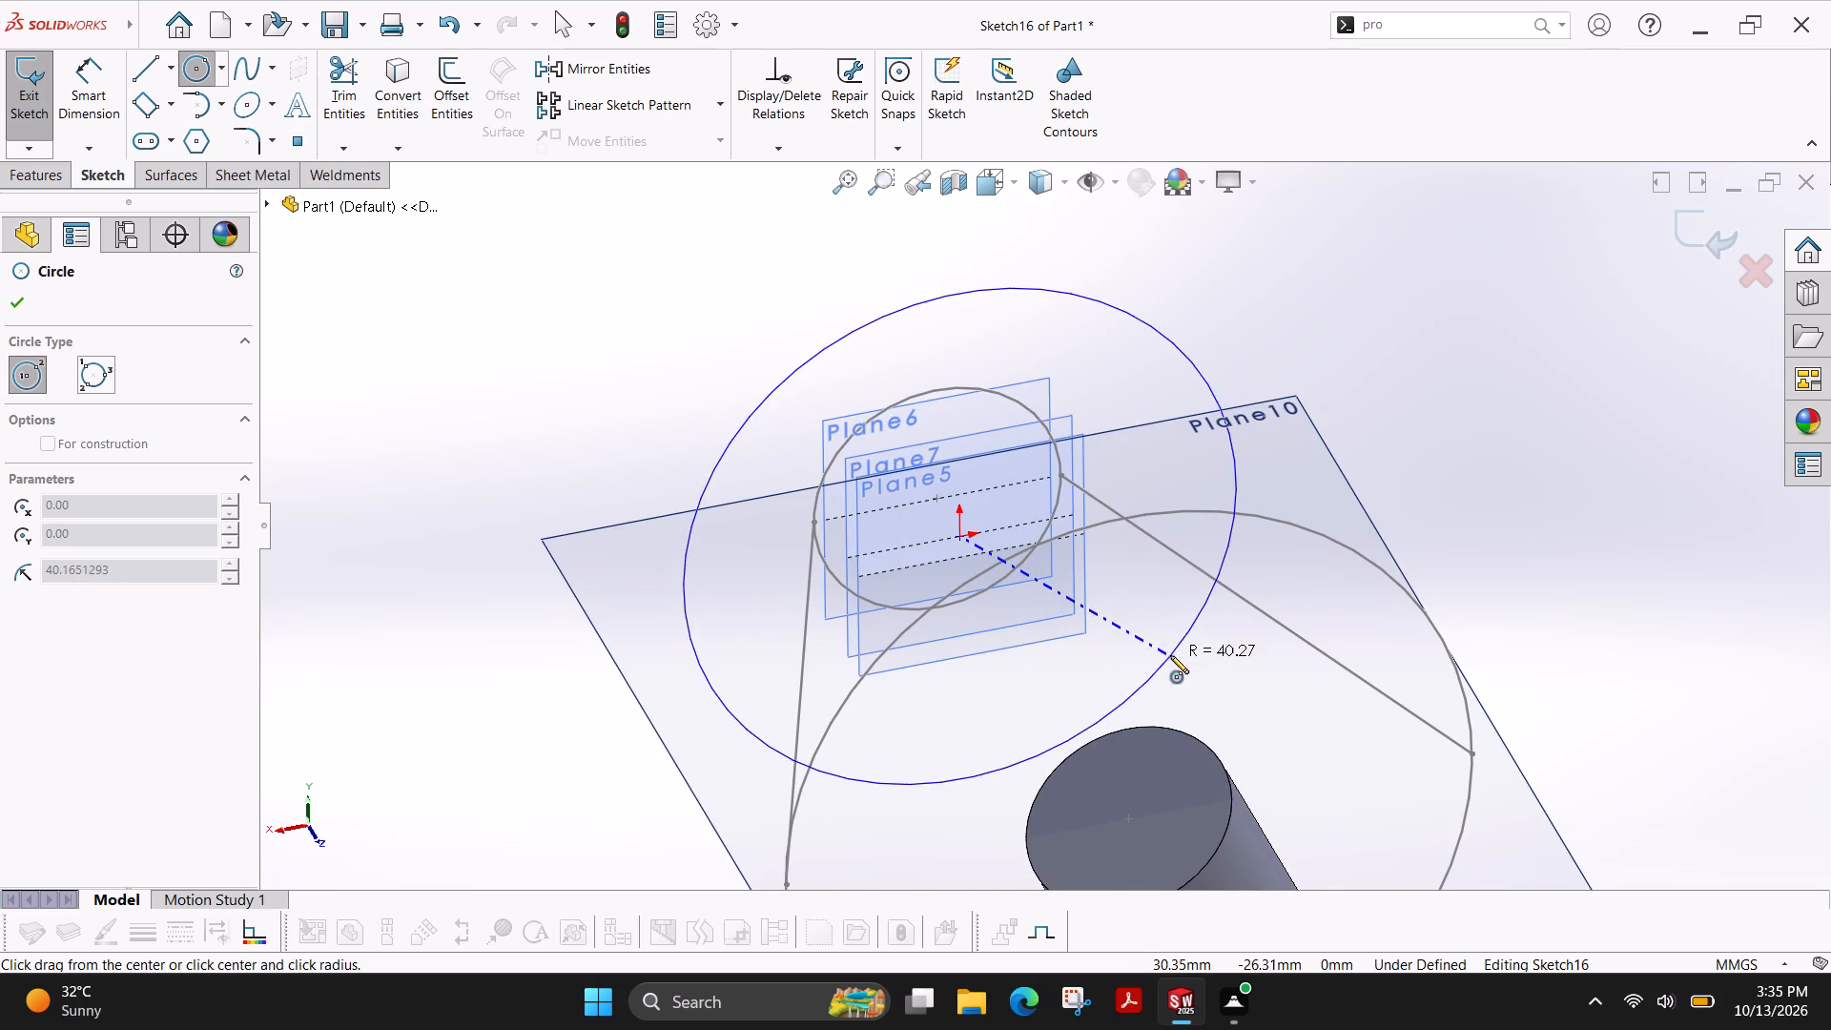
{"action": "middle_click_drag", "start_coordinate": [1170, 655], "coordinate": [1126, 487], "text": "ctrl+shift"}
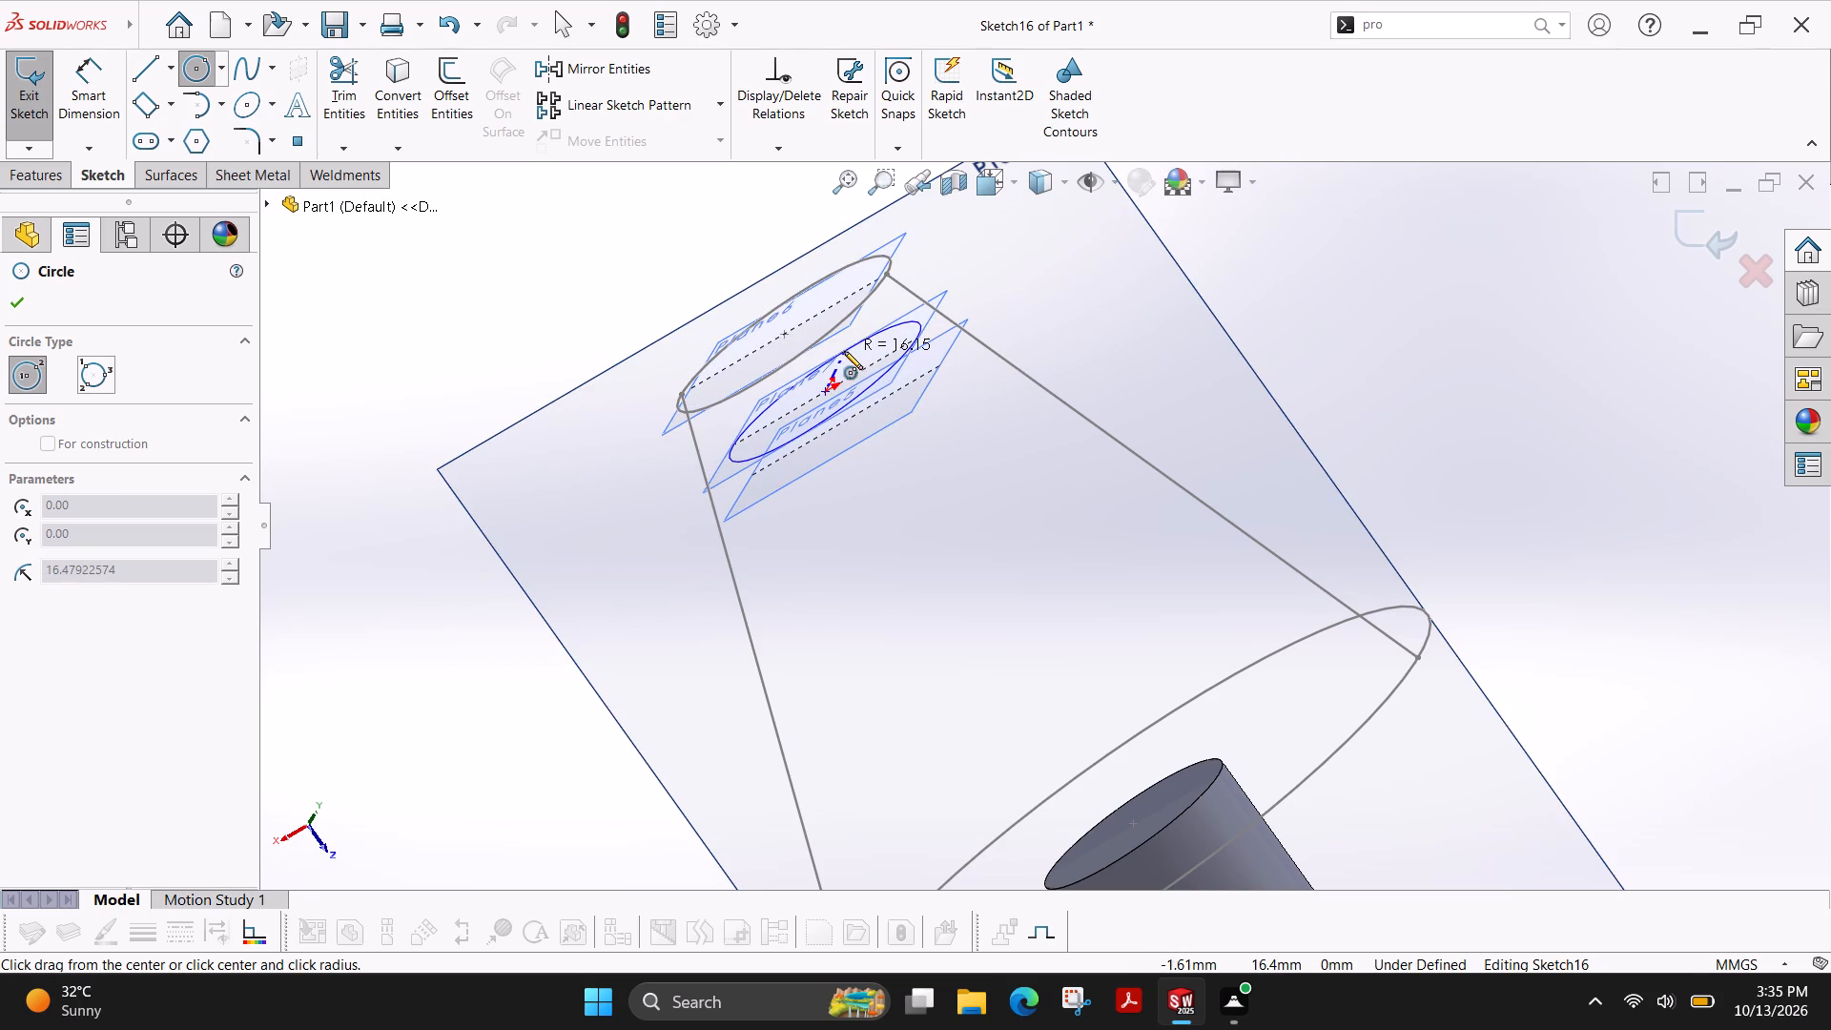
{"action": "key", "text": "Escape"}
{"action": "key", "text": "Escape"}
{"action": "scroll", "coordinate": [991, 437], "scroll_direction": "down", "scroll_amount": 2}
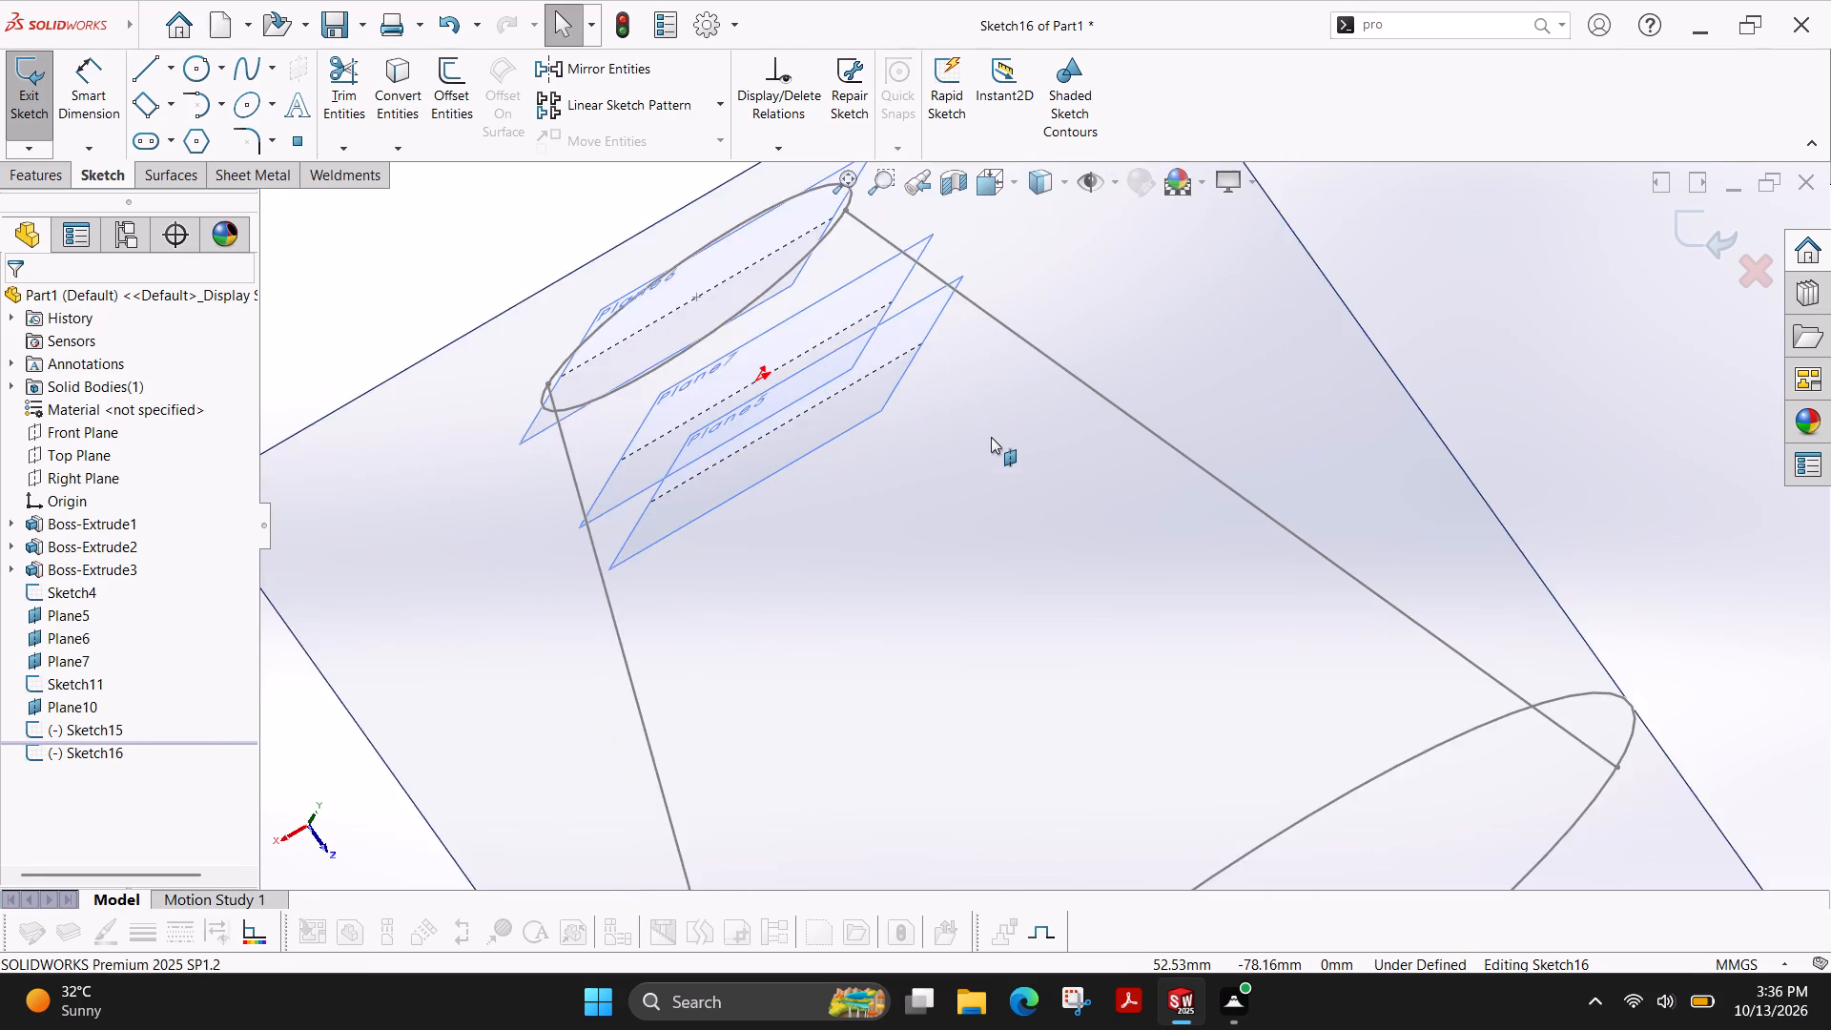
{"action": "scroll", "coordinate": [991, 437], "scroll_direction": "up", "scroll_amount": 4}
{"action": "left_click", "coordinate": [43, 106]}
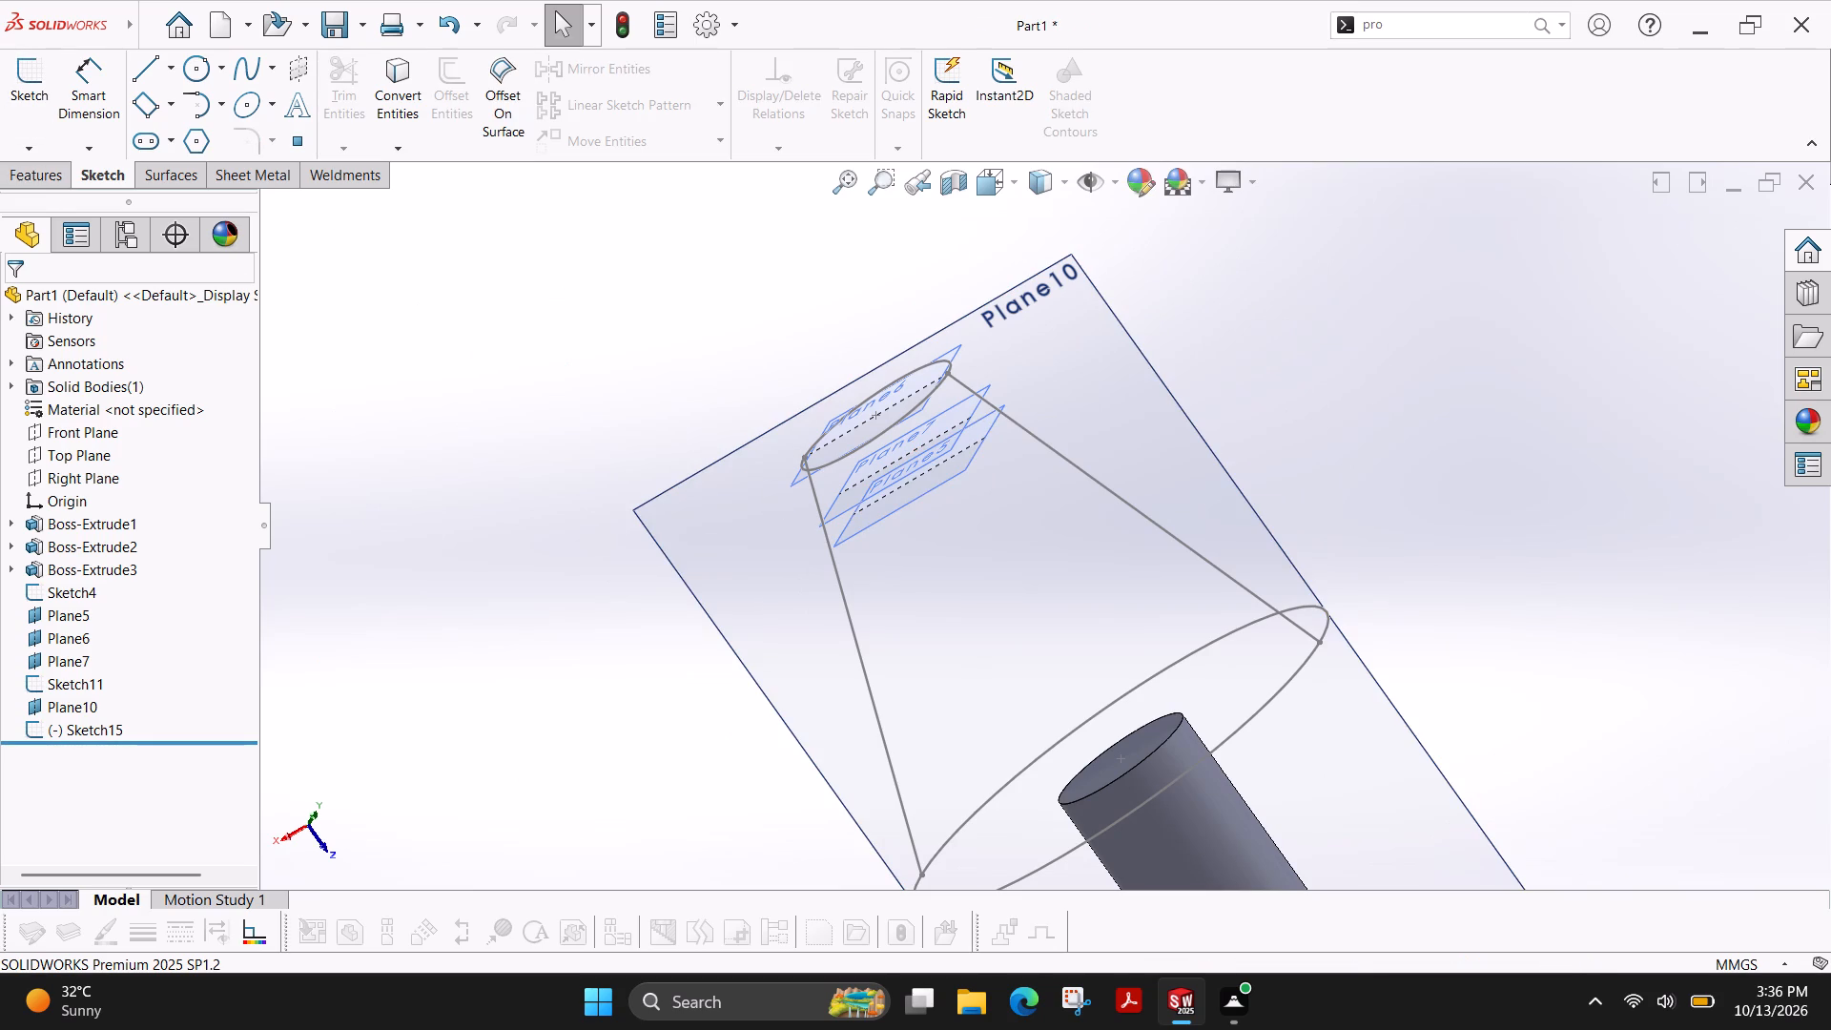
On the 75 mm offset plane (Plane7), sketch a circle of about 25.4 mm radius centred on the origin.
{"action": "middle_click_drag", "start_coordinate": [603, 344], "coordinate": [674, 441], "text": "ctrl+shift"}
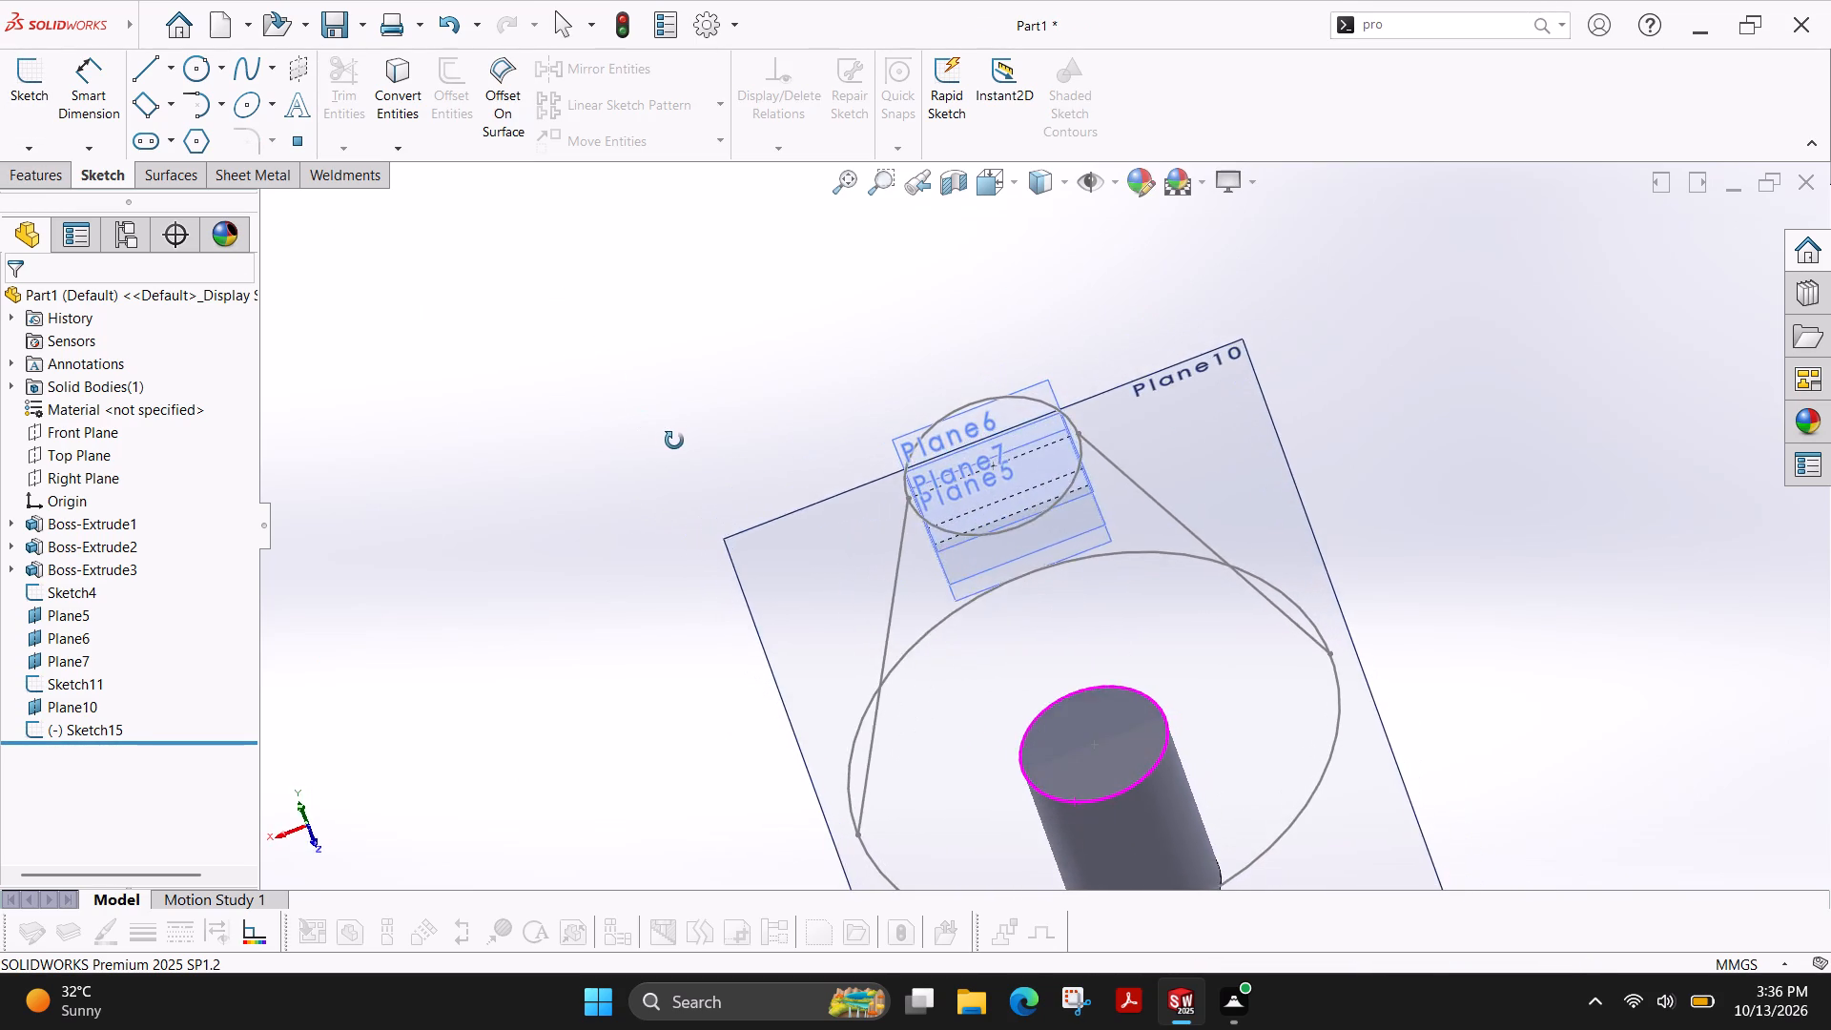
{"action": "middle_click_drag", "start_coordinate": [674, 441], "coordinate": [693, 462], "text": "ctrl+shift"}
{"action": "scroll", "coordinate": [1146, 550], "scroll_direction": "down", "scroll_amount": 2}
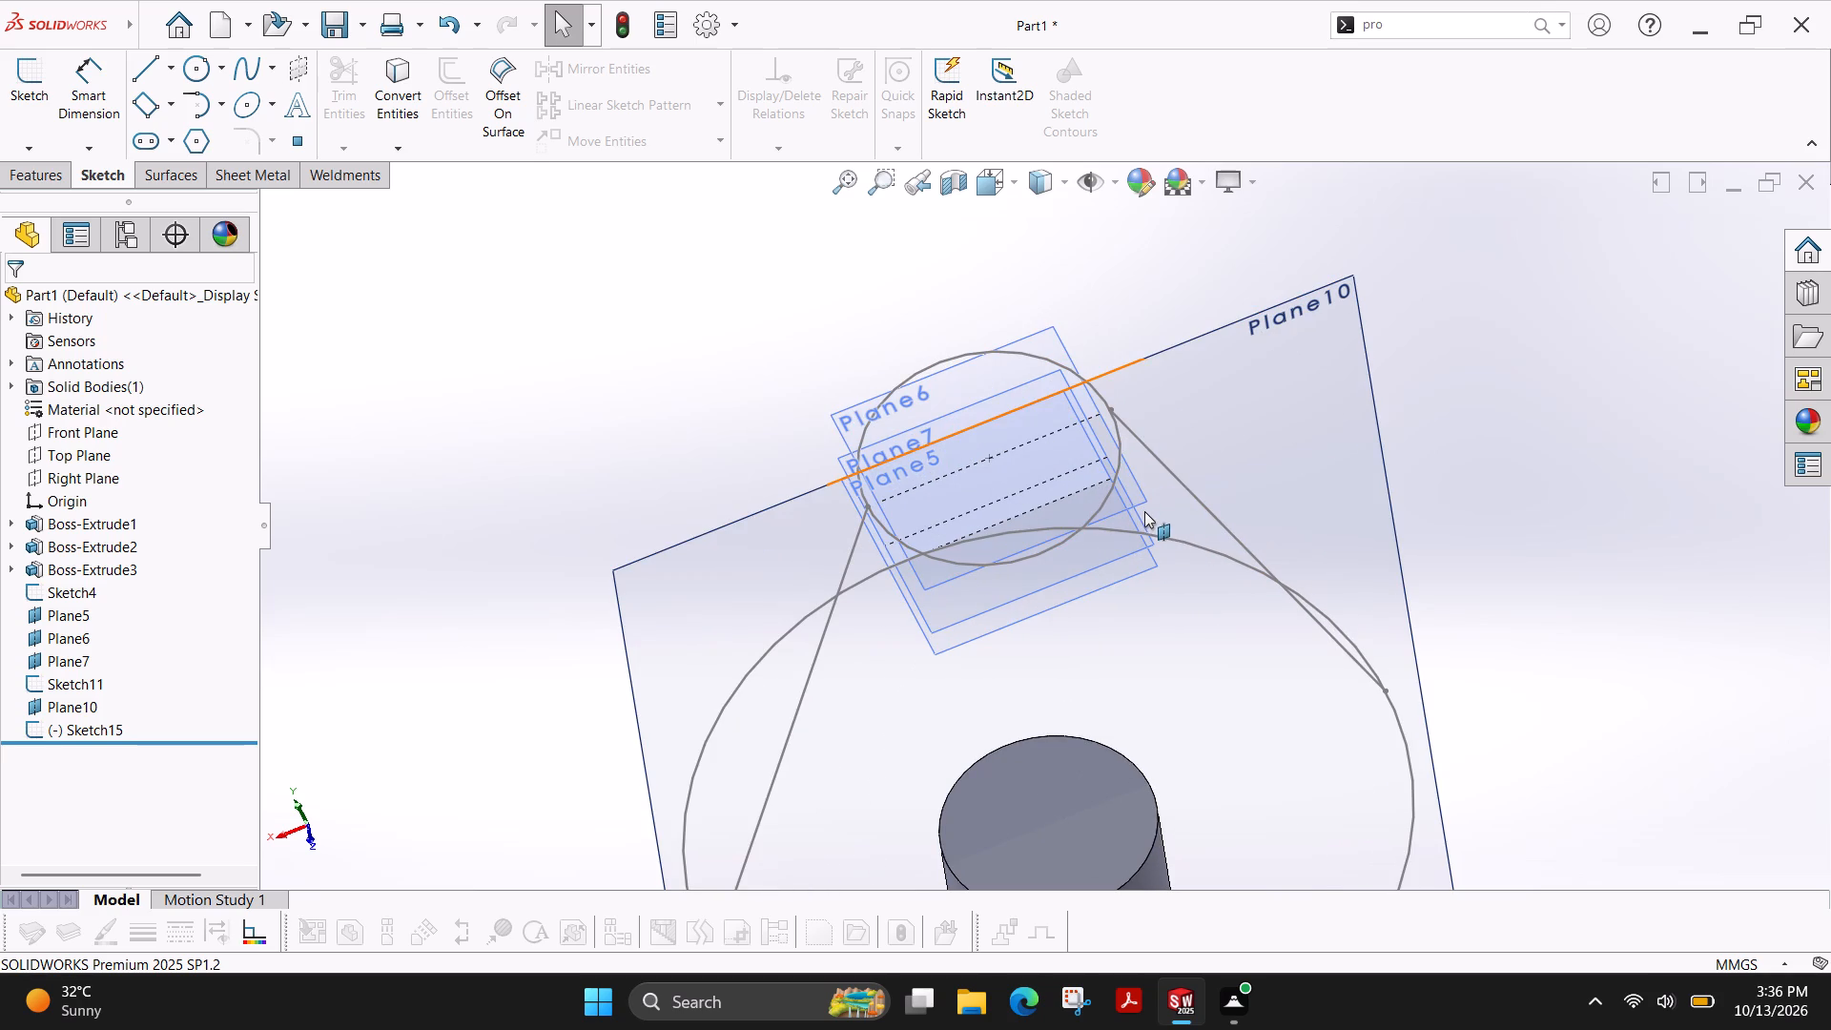
{"action": "middle_click_drag", "start_coordinate": [1144, 511], "coordinate": [1062, 479], "text": "ctrl+shift"}
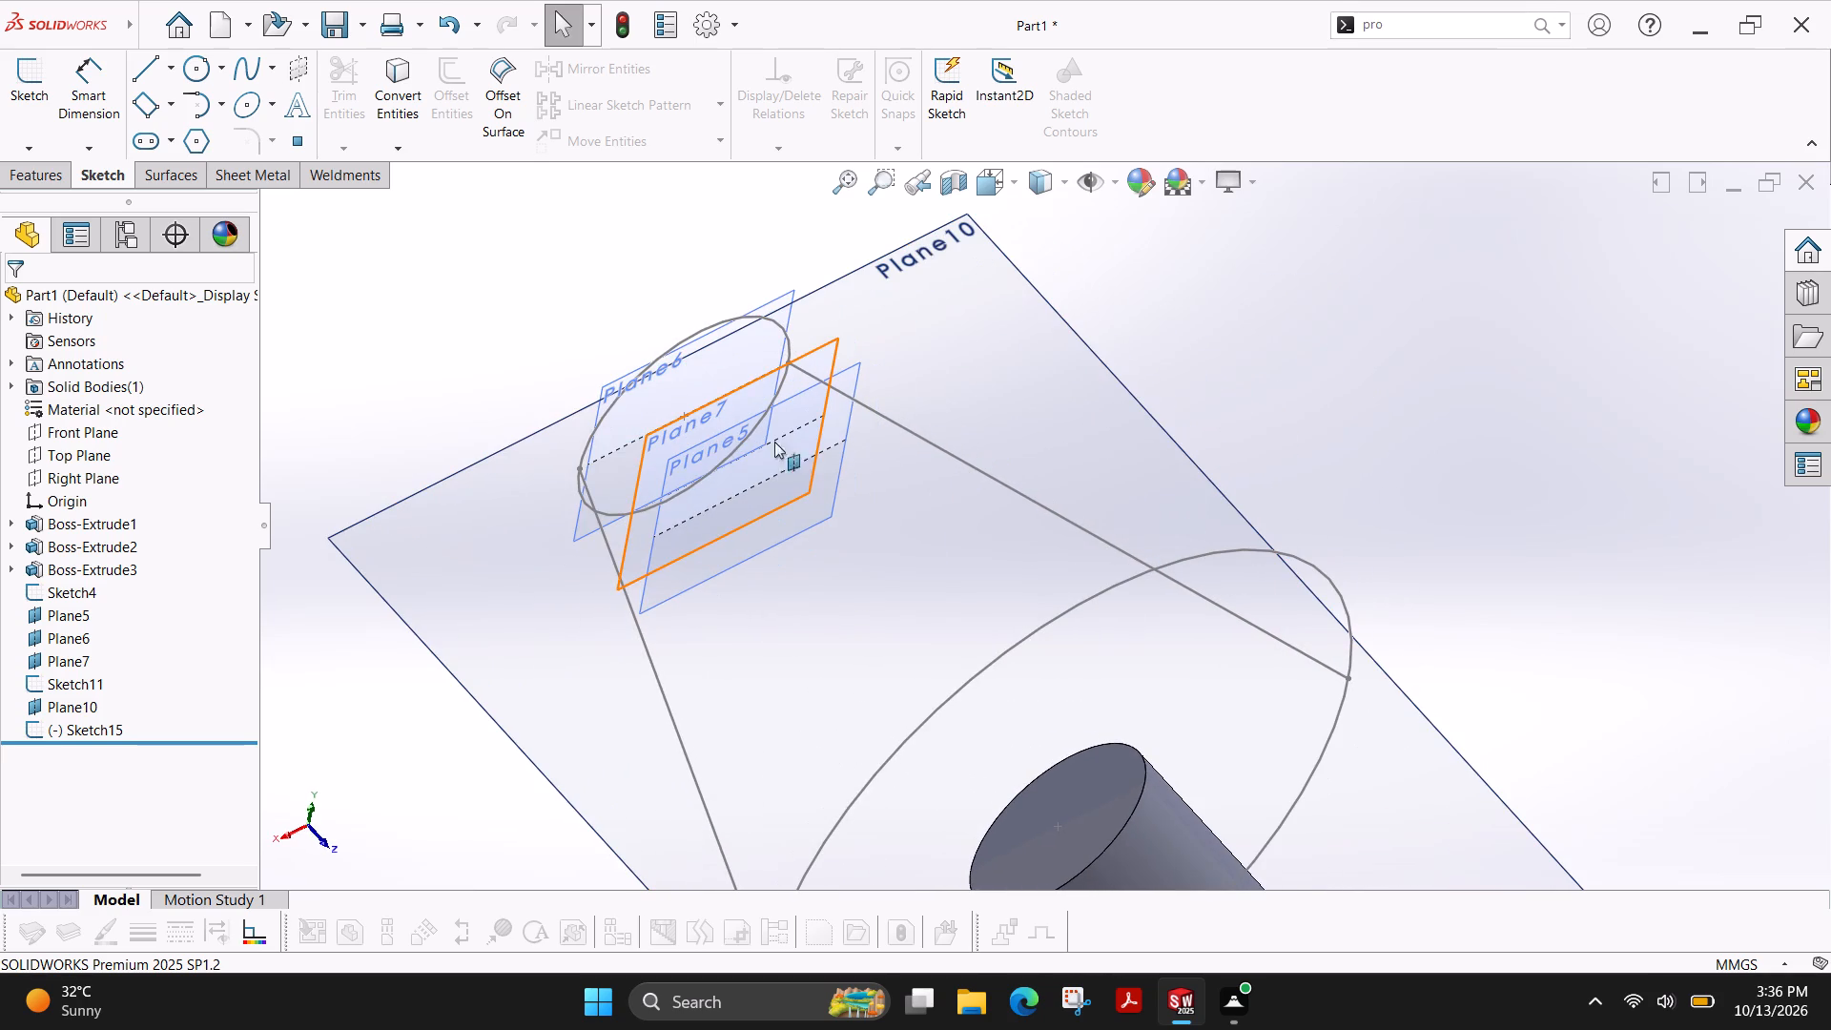
{"action": "middle_click_drag", "start_coordinate": [892, 535], "coordinate": [833, 510], "text": "ctrl+shift"}
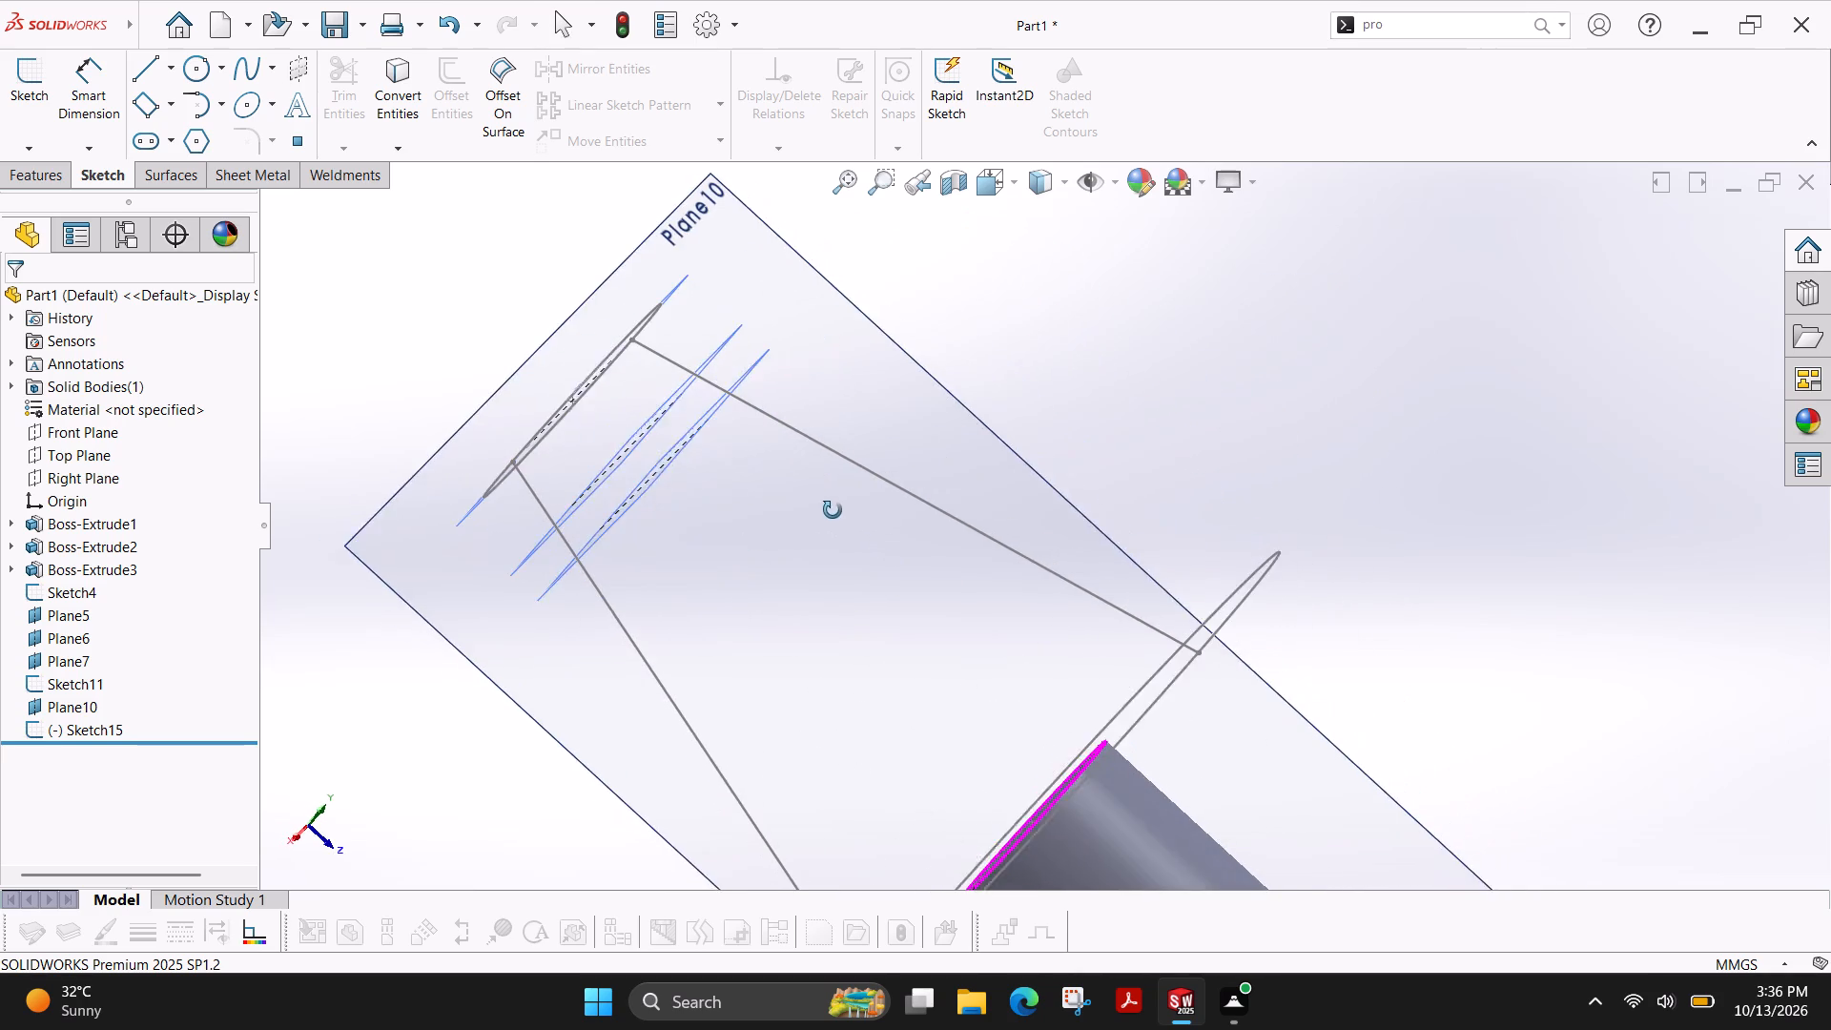
{"action": "middle_click_drag", "start_coordinate": [833, 510], "coordinate": [836, 509], "text": "ctrl+shift"}
{"action": "middle_click_drag", "start_coordinate": [634, 384], "coordinate": [690, 394], "text": "ctrl+shift"}
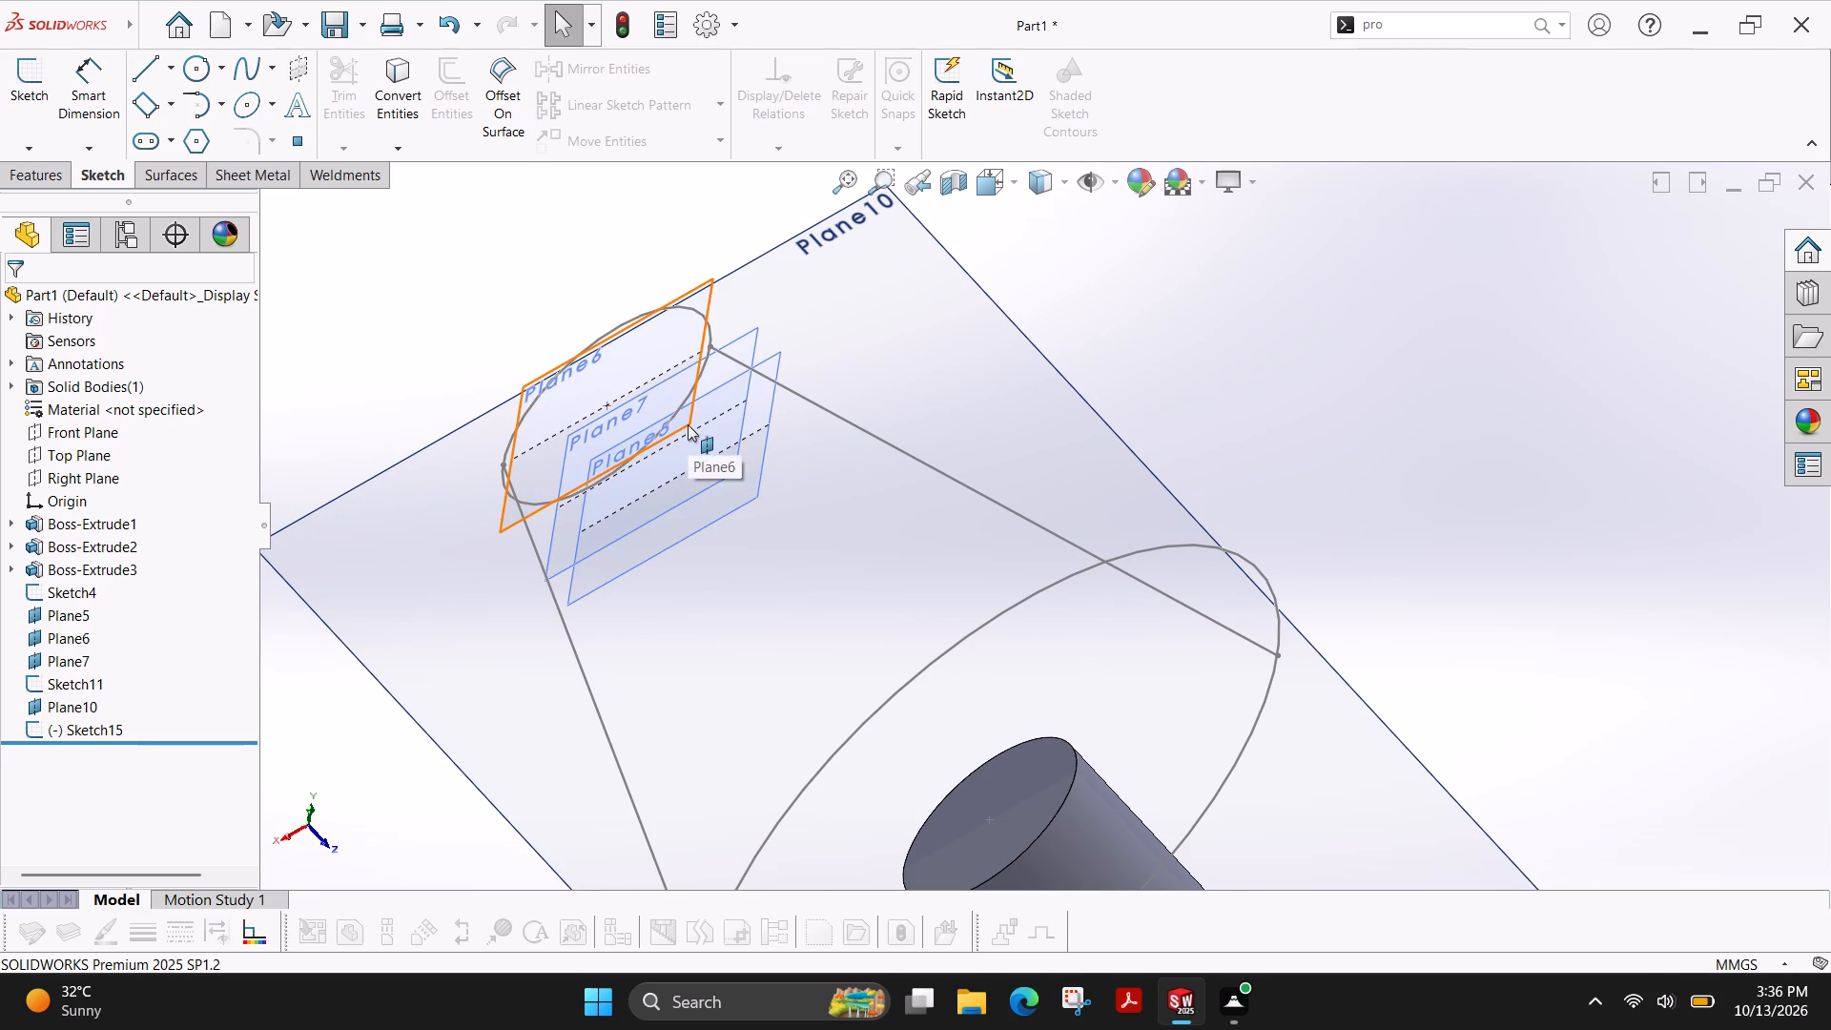
{"action": "scroll", "coordinate": [688, 424], "scroll_direction": "down", "scroll_amount": 3}
{"action": "scroll", "coordinate": [688, 424], "scroll_direction": "up", "scroll_amount": 1}
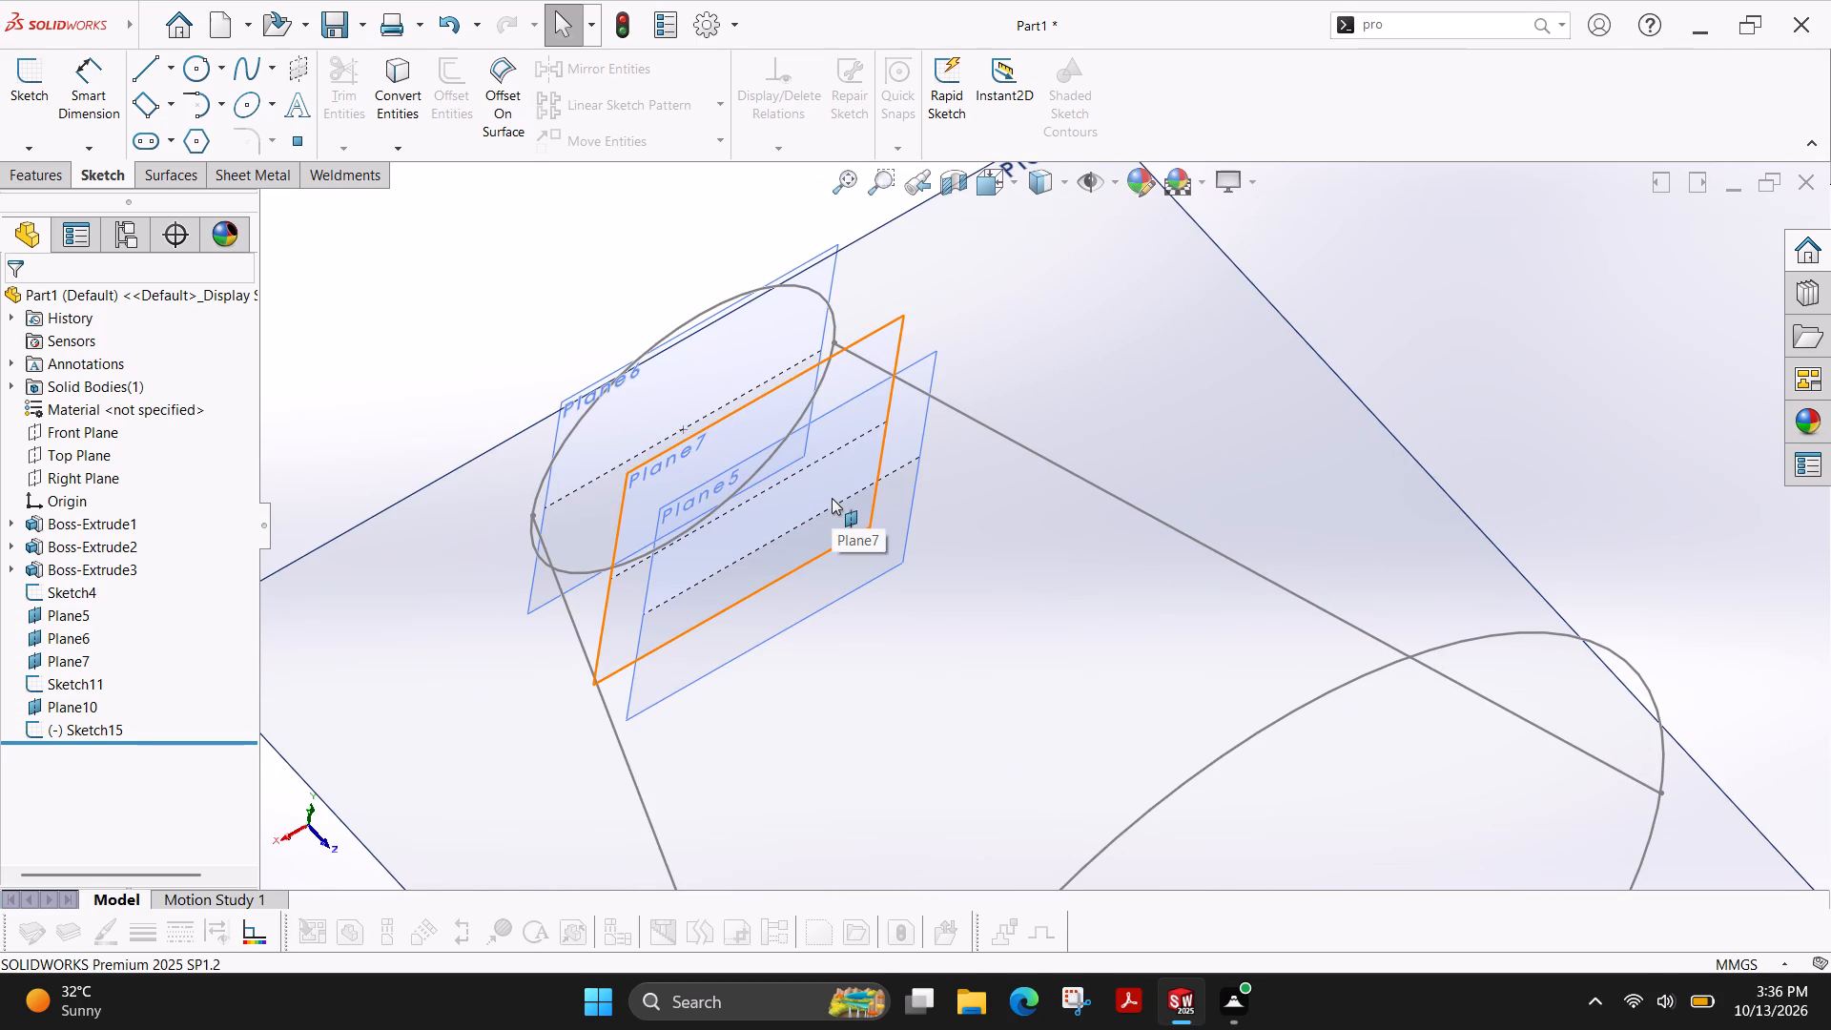
{"action": "left_click", "coordinate": [832, 498]}
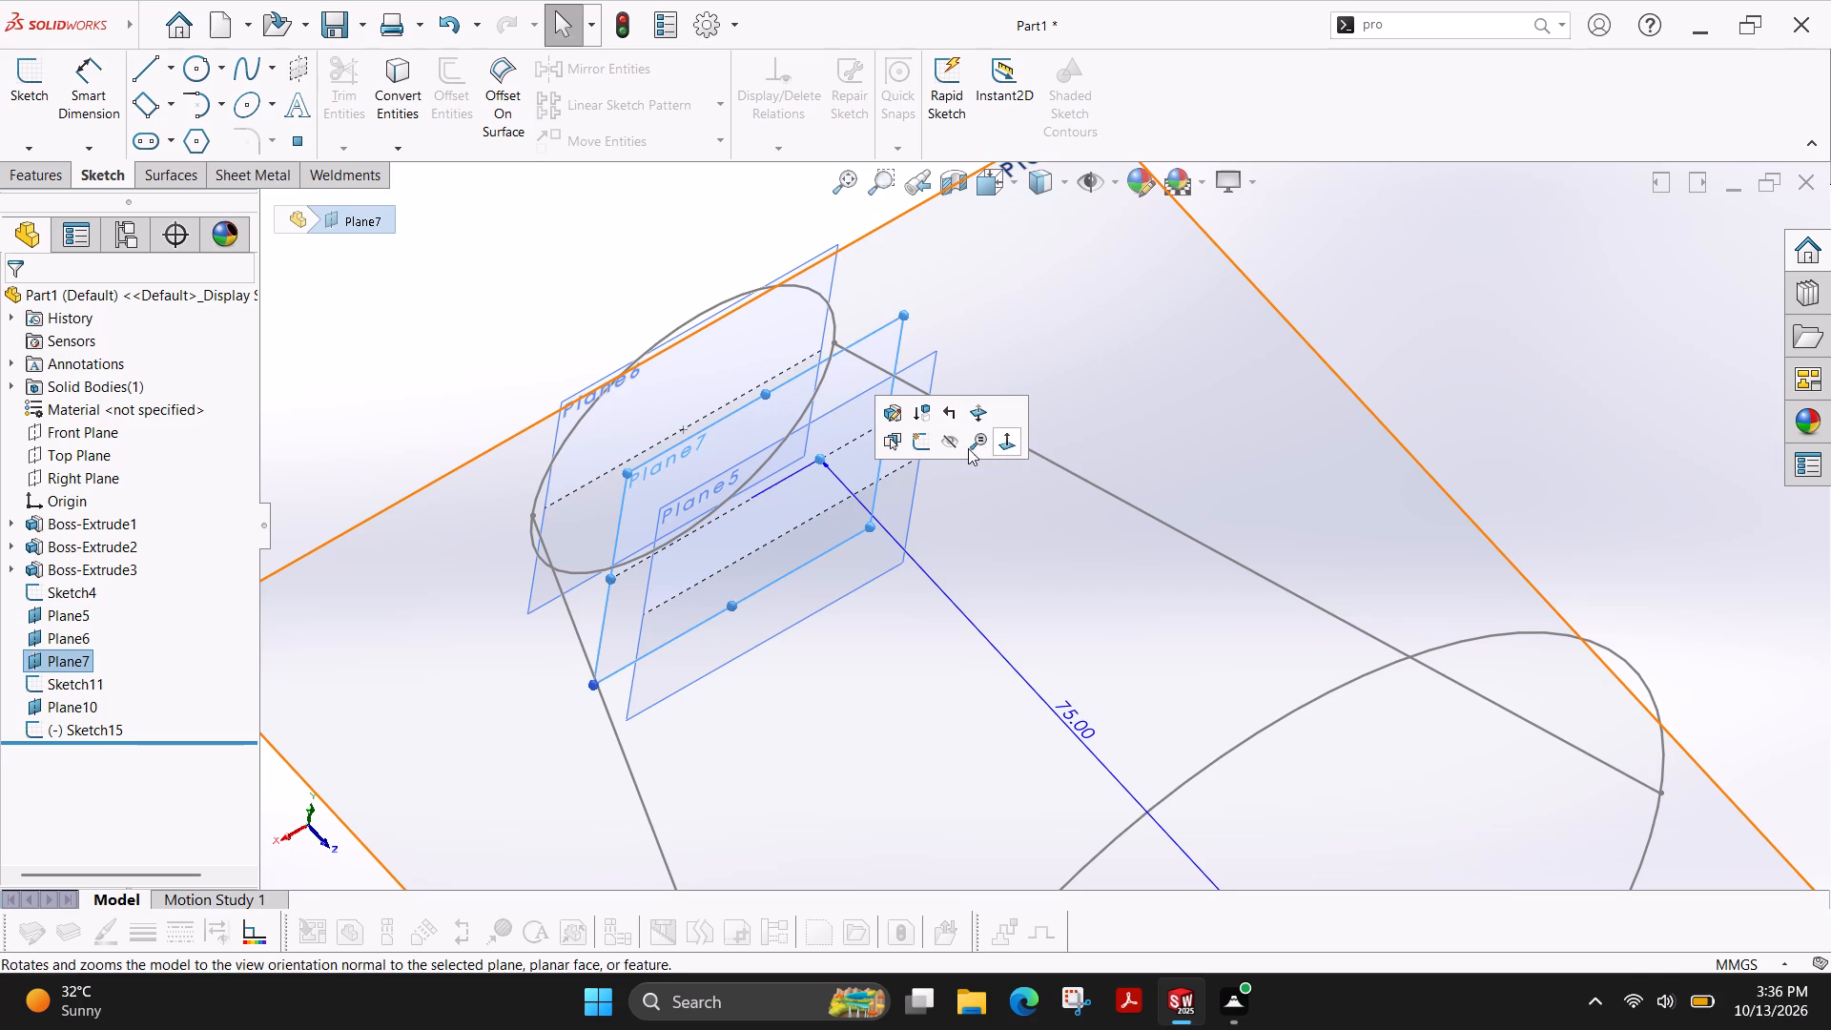
{"action": "left_click", "coordinate": [917, 437]}
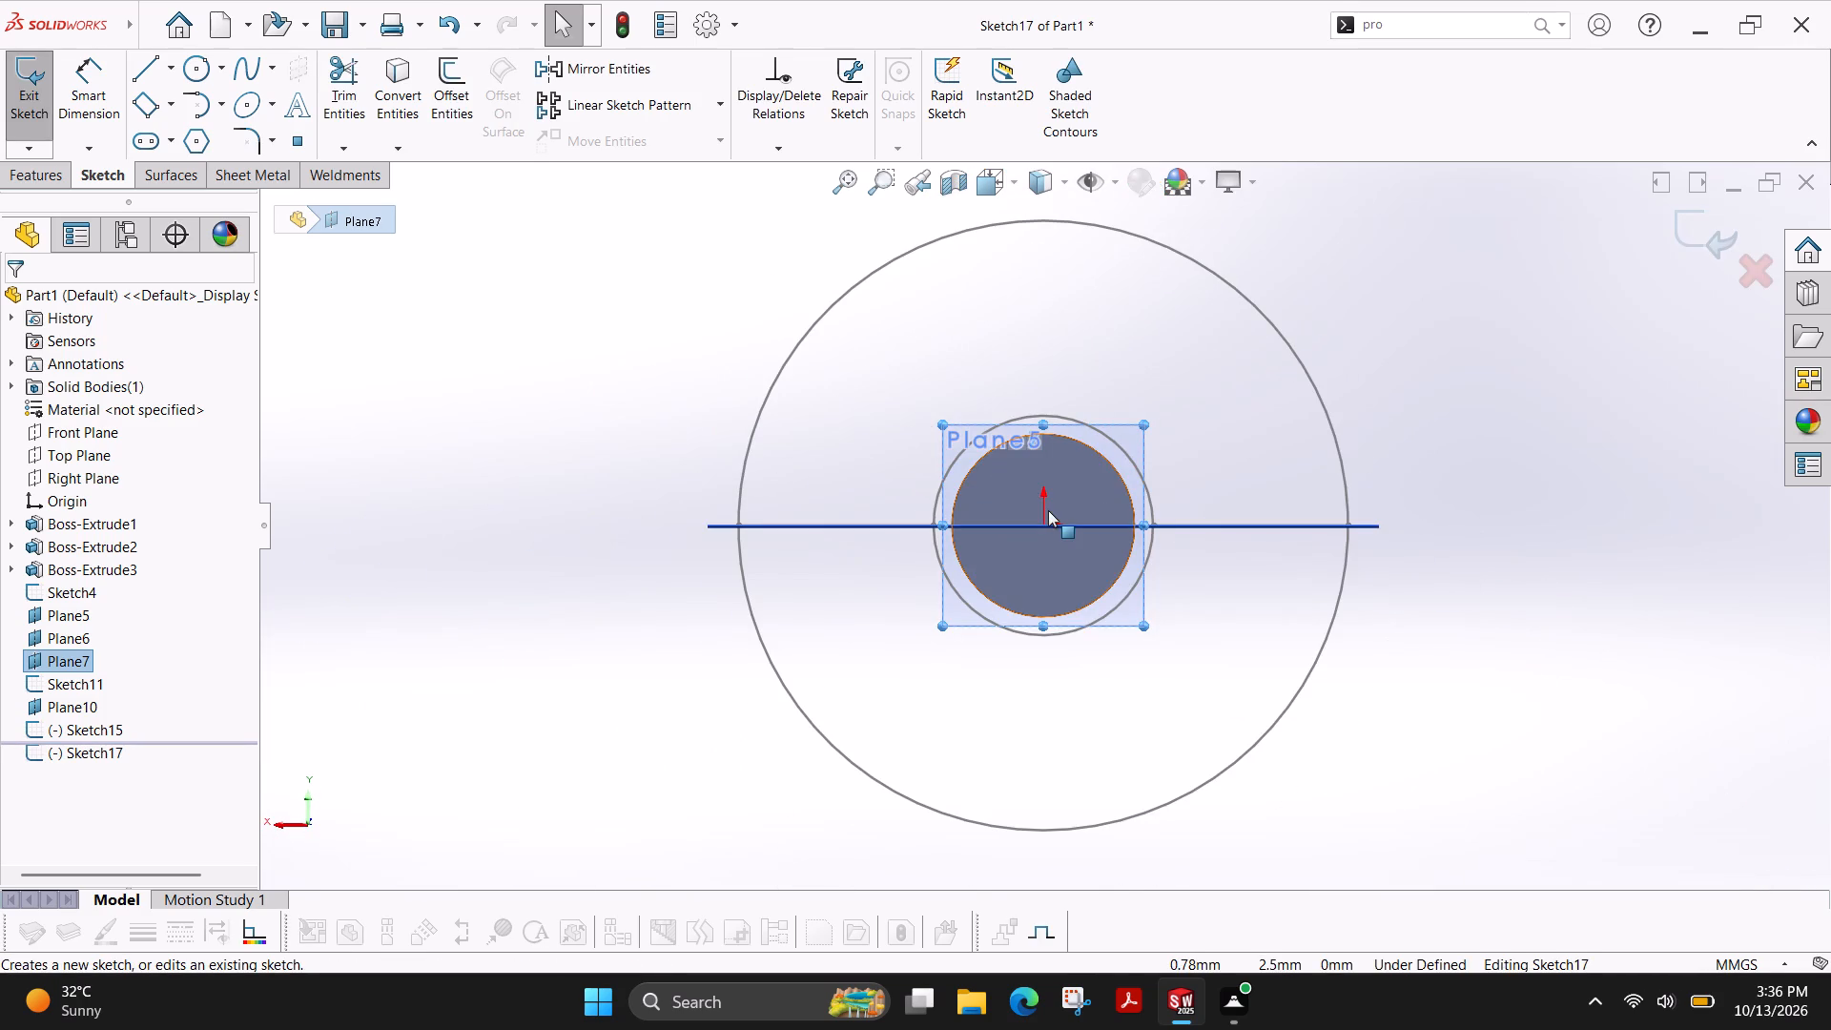
{"action": "scroll", "coordinate": [1048, 510], "scroll_direction": "down", "scroll_amount": 3}
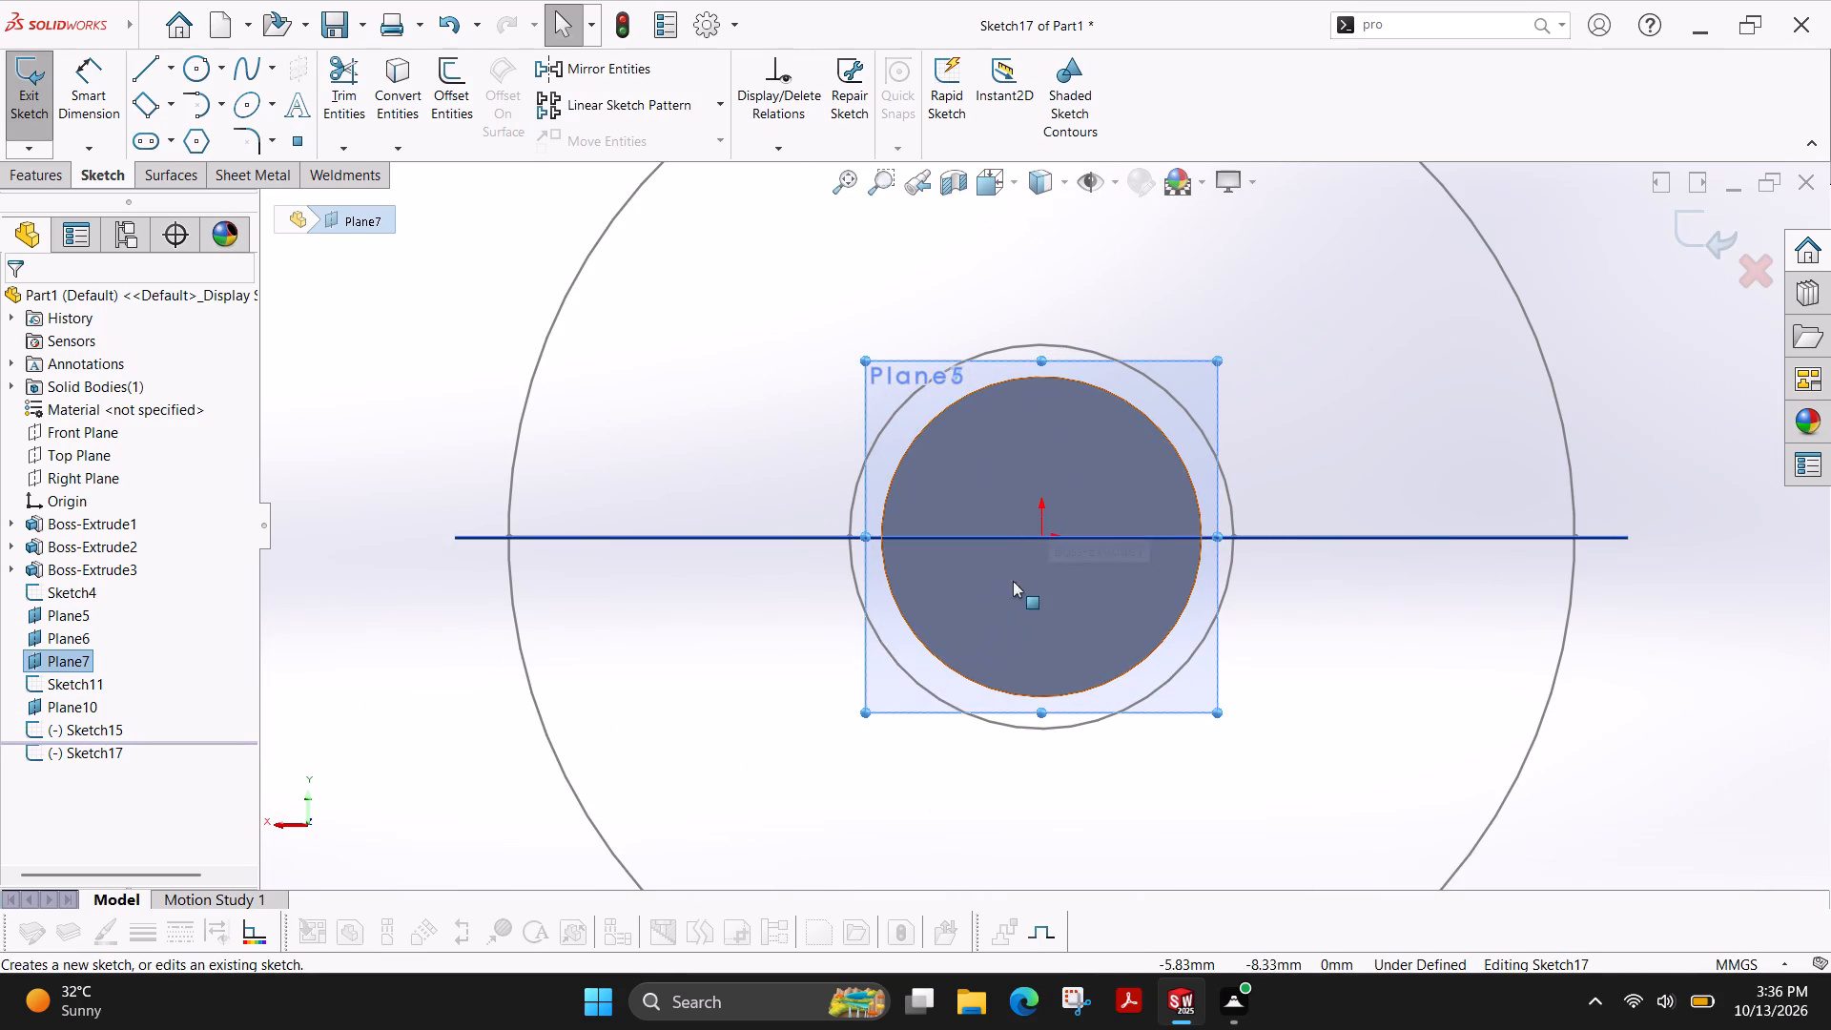
{"action": "left_click", "coordinate": [199, 79]}
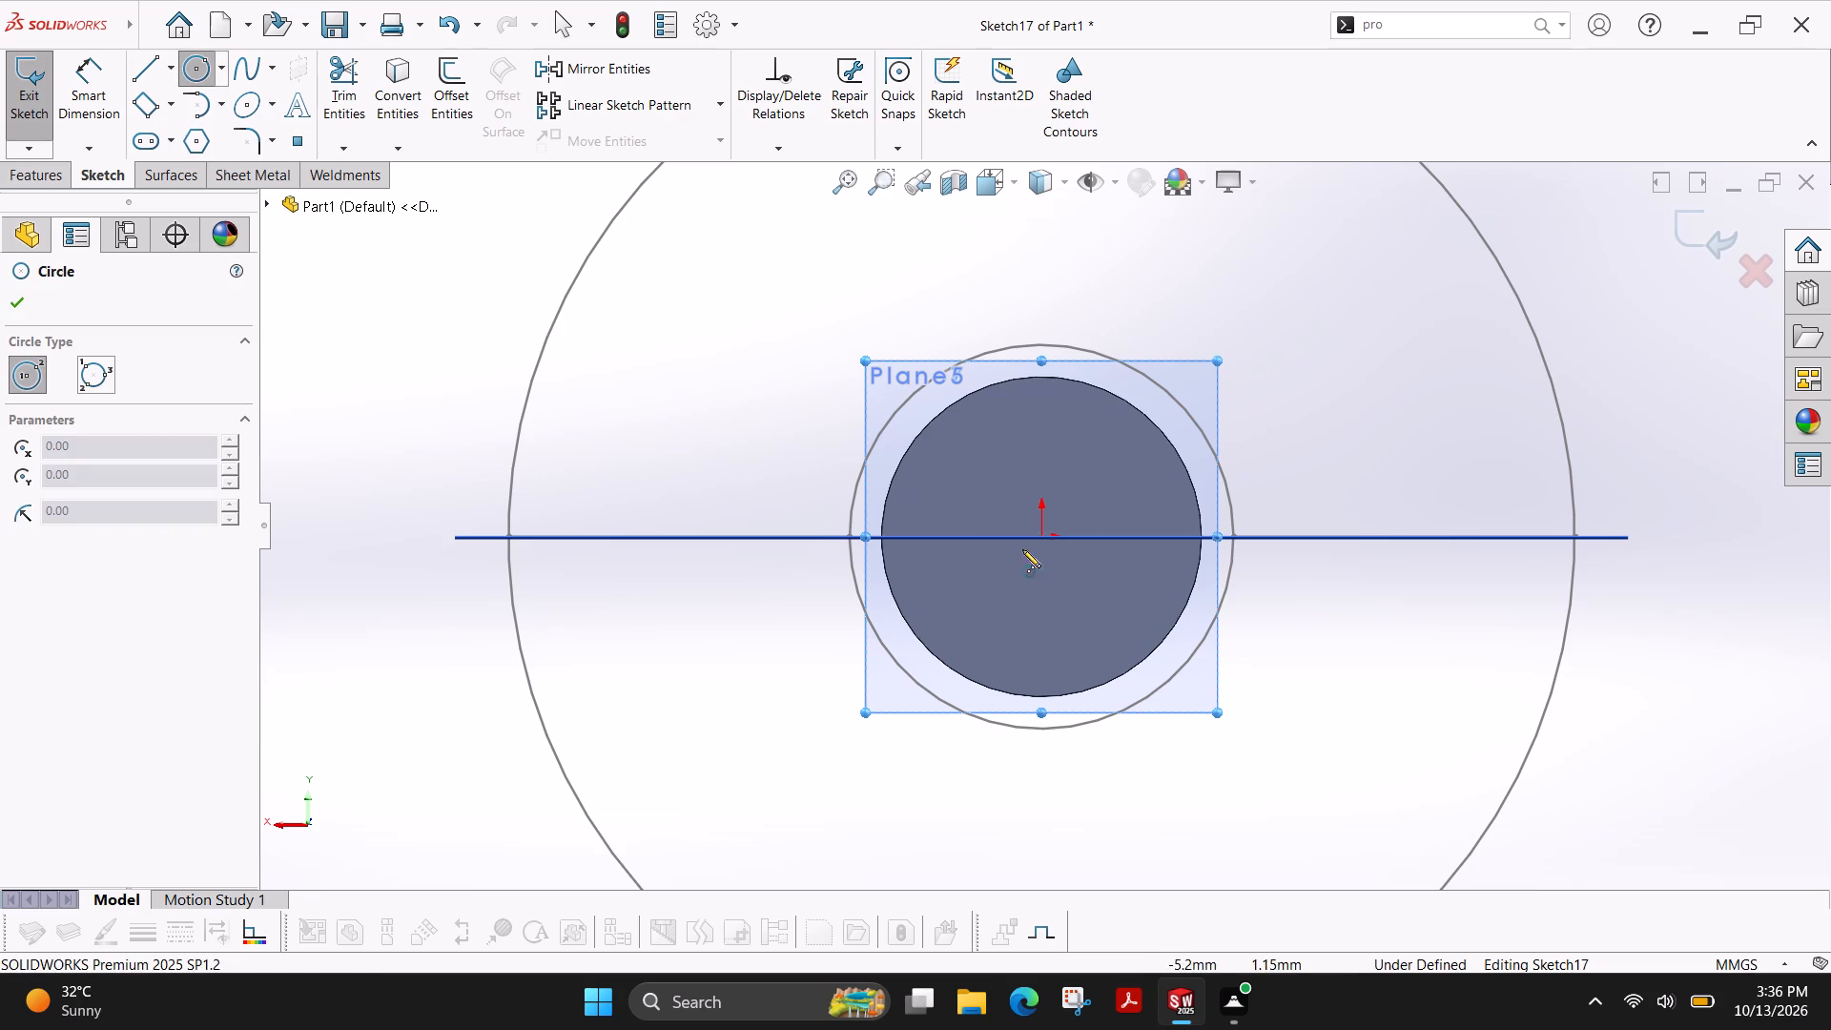
{"action": "left_click", "coordinate": [1042, 537]}
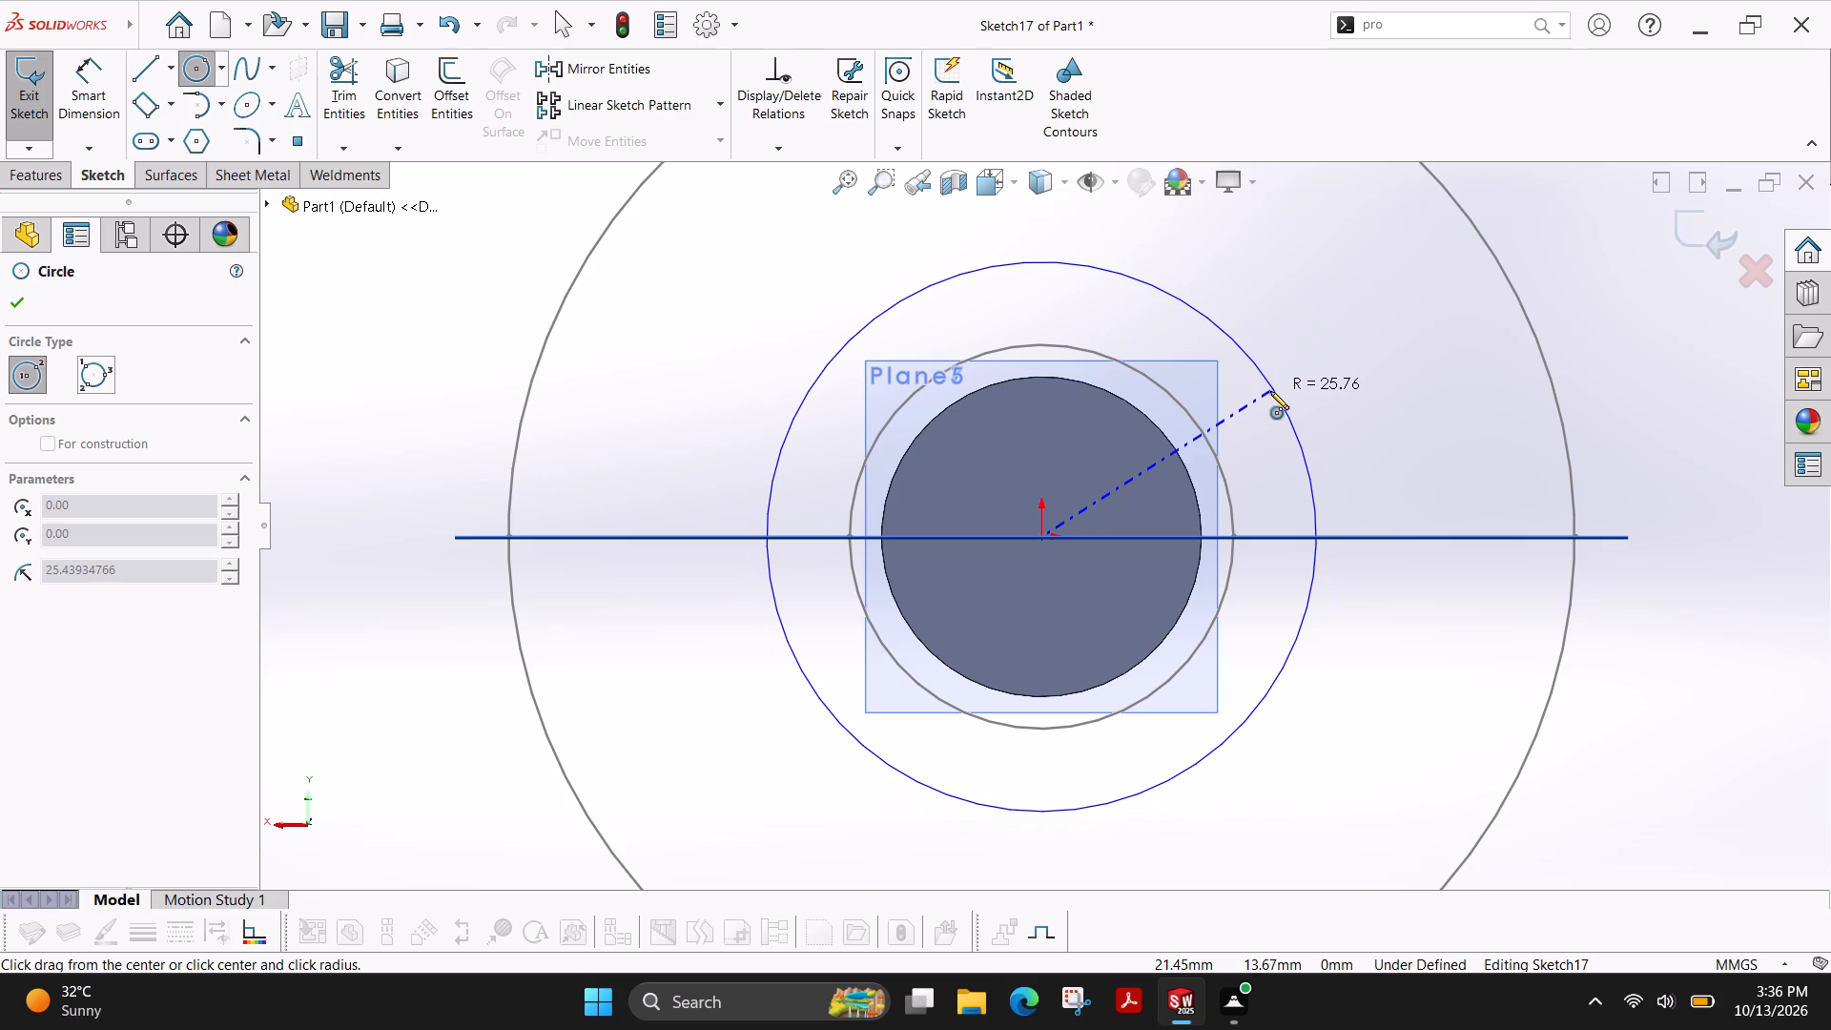
{"action": "left_click", "coordinate": [1270, 391]}
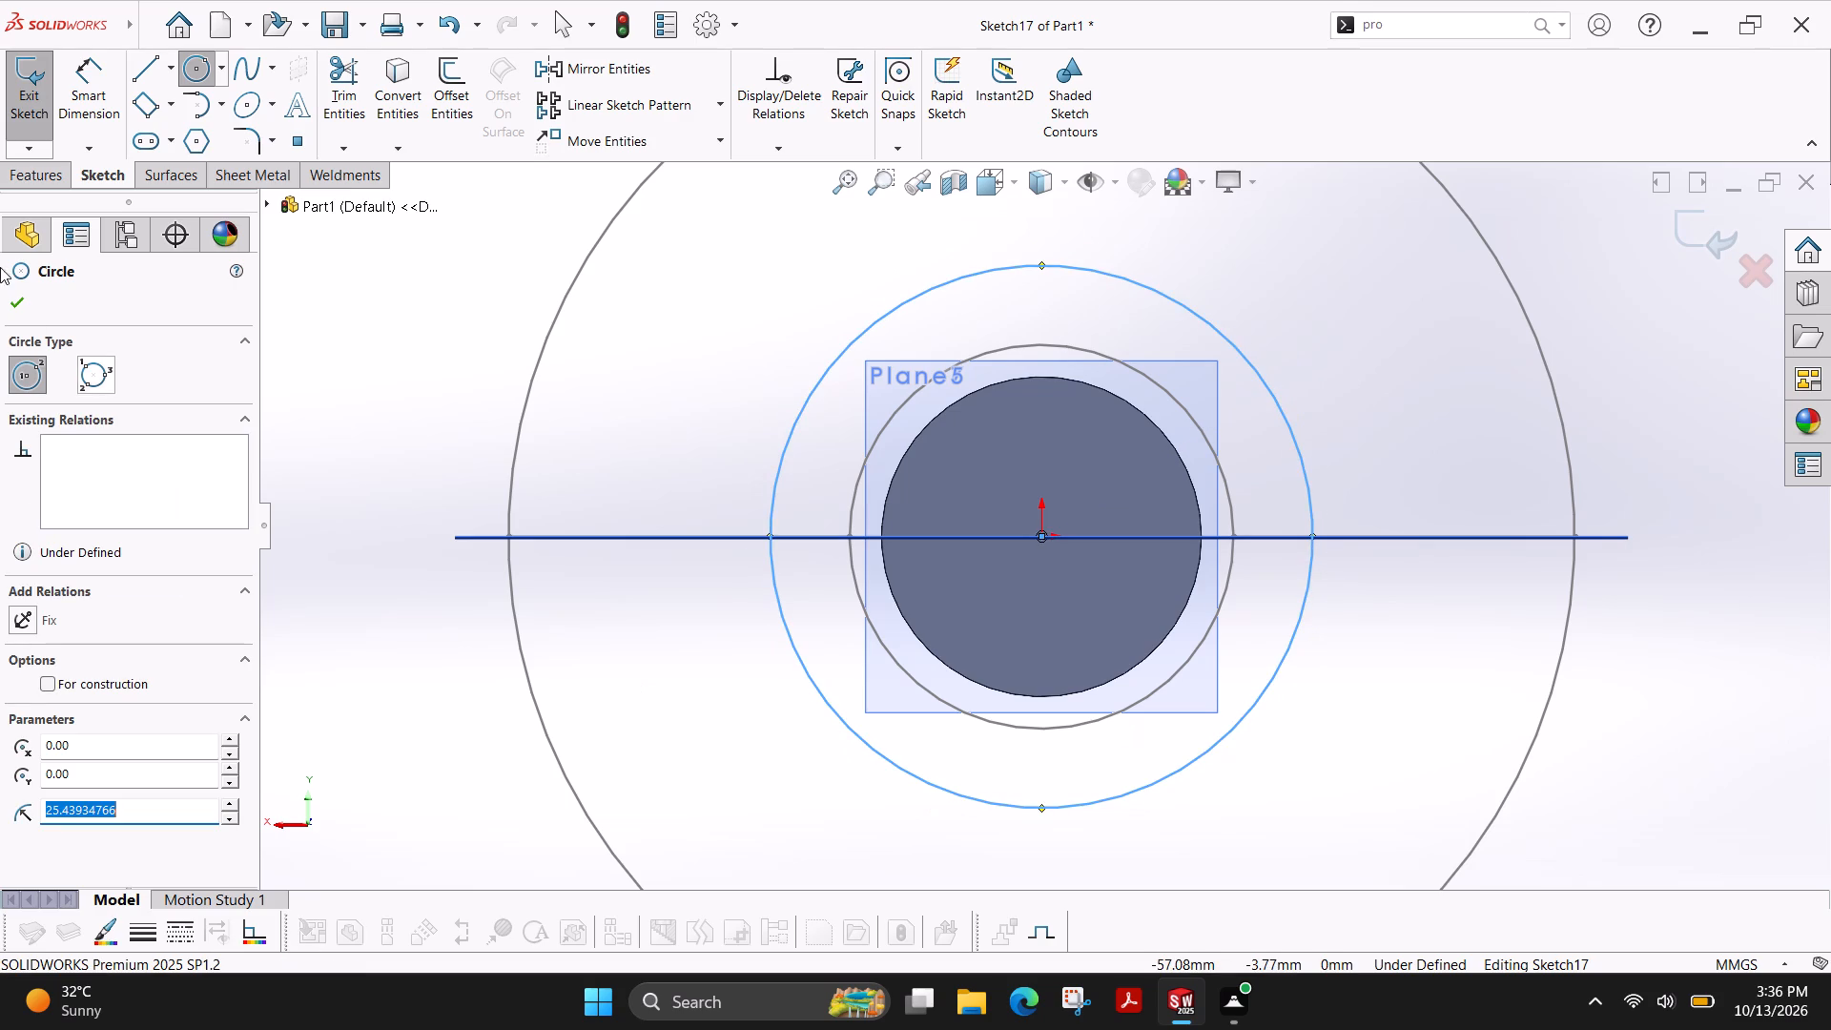
{"action": "left_click", "coordinate": [19, 297]}
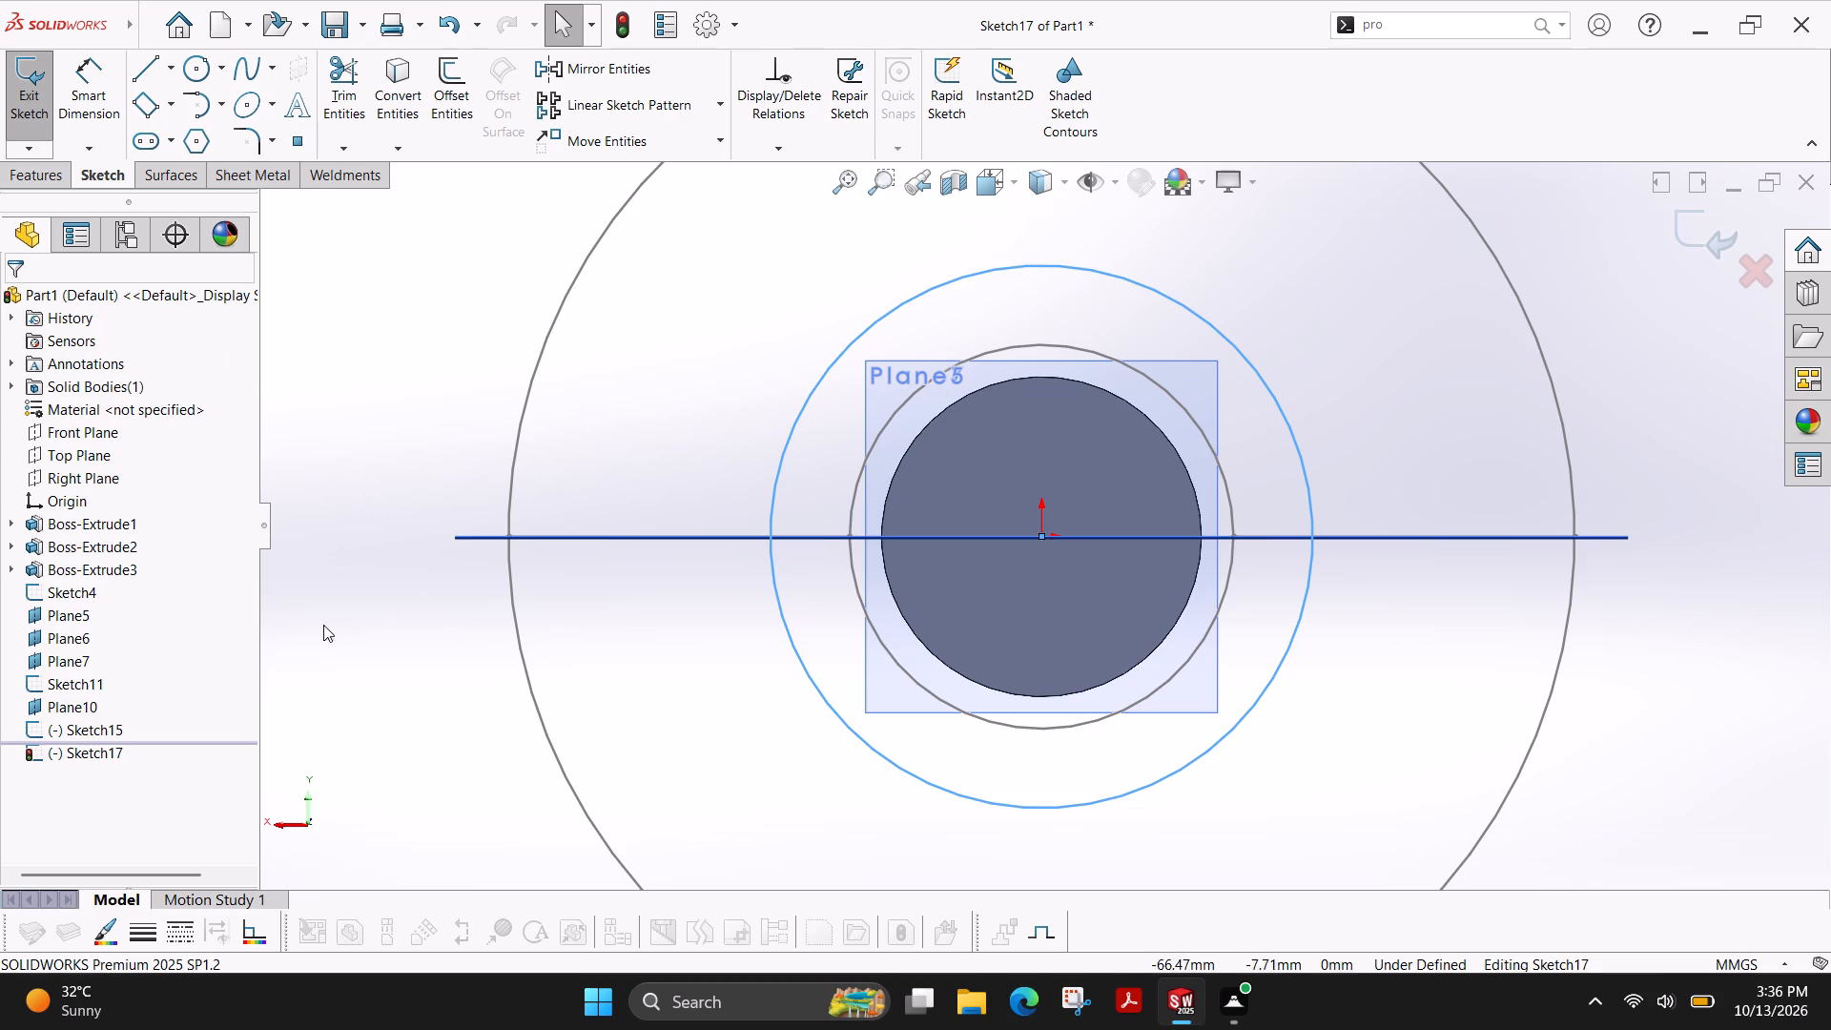
Examine how the circle on Plane7 sits relative to the two slanted guide lines, and finish its sketch.
{"action": "middle_click_drag", "start_coordinate": [359, 647], "coordinate": [369, 505], "text": "ctrl+shift"}
{"action": "scroll", "coordinate": [450, 536], "scroll_direction": "down", "scroll_amount": 1}
{"action": "scroll", "coordinate": [450, 536], "scroll_direction": "up", "scroll_amount": 2}
{"action": "scroll", "coordinate": [756, 282], "scroll_direction": "up", "scroll_amount": 2}
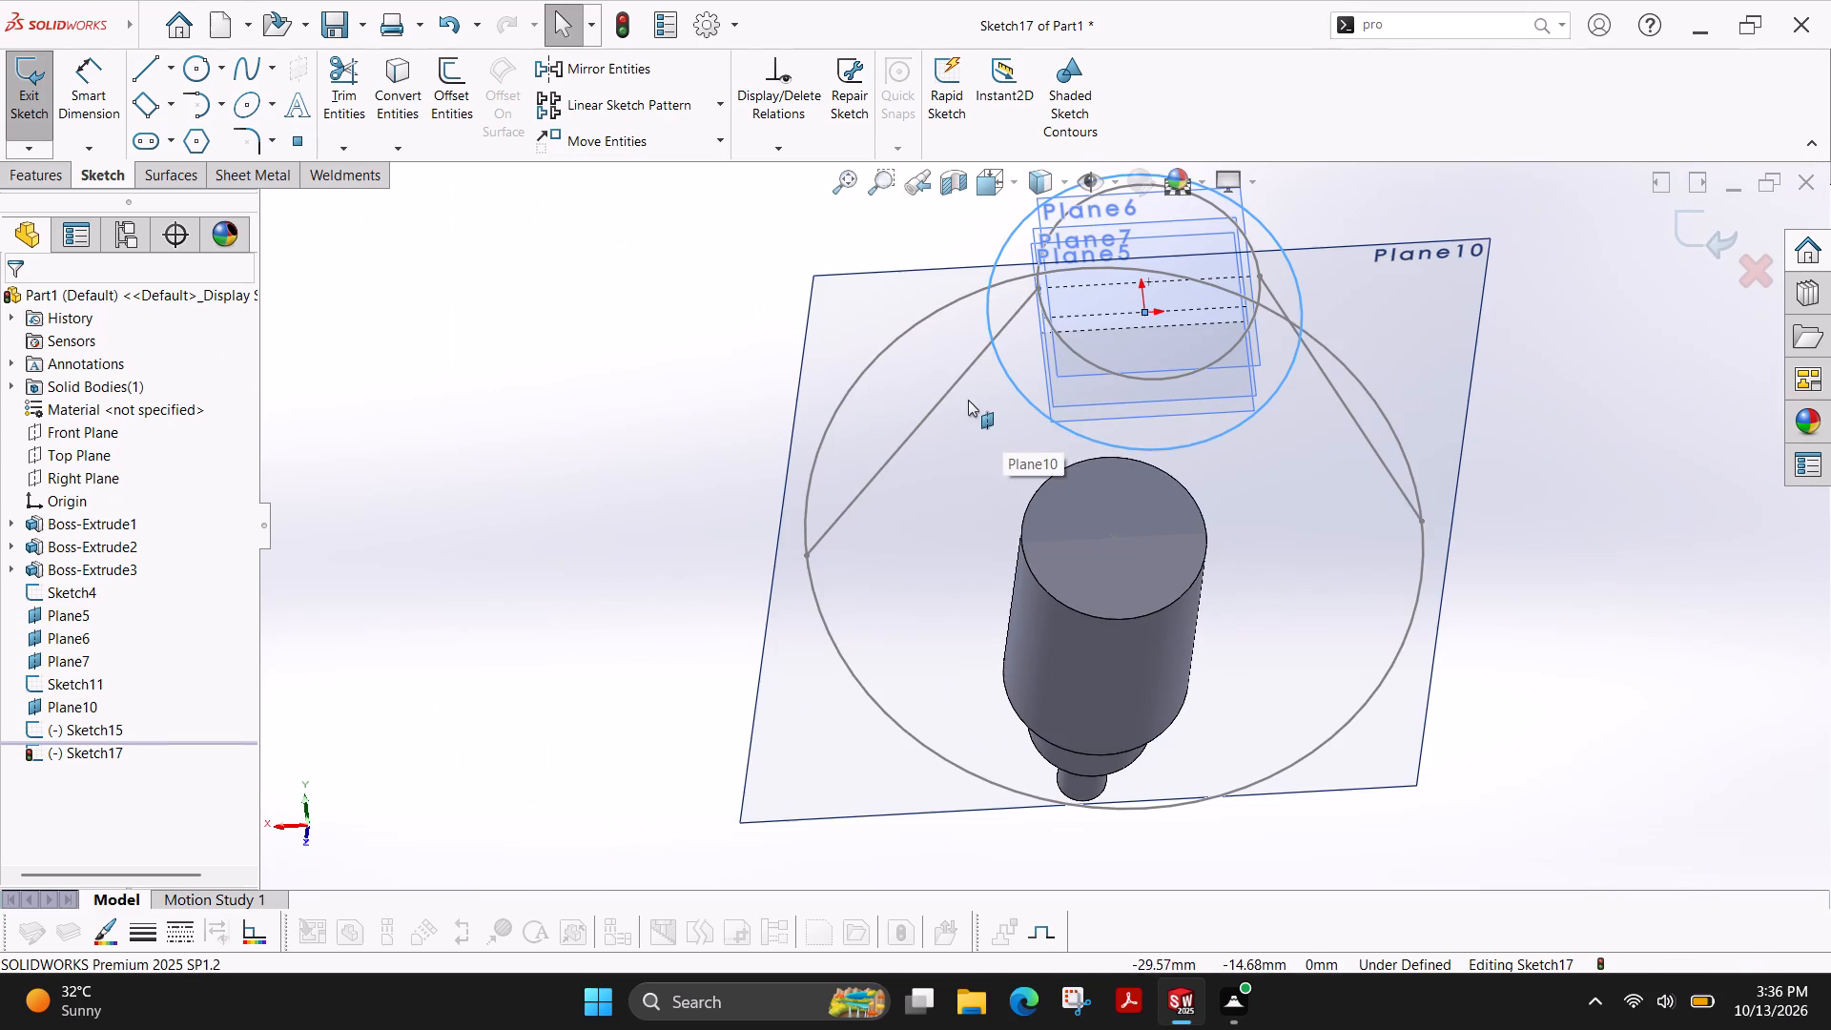
{"action": "scroll", "coordinate": [999, 344], "scroll_direction": "down", "scroll_amount": 2}
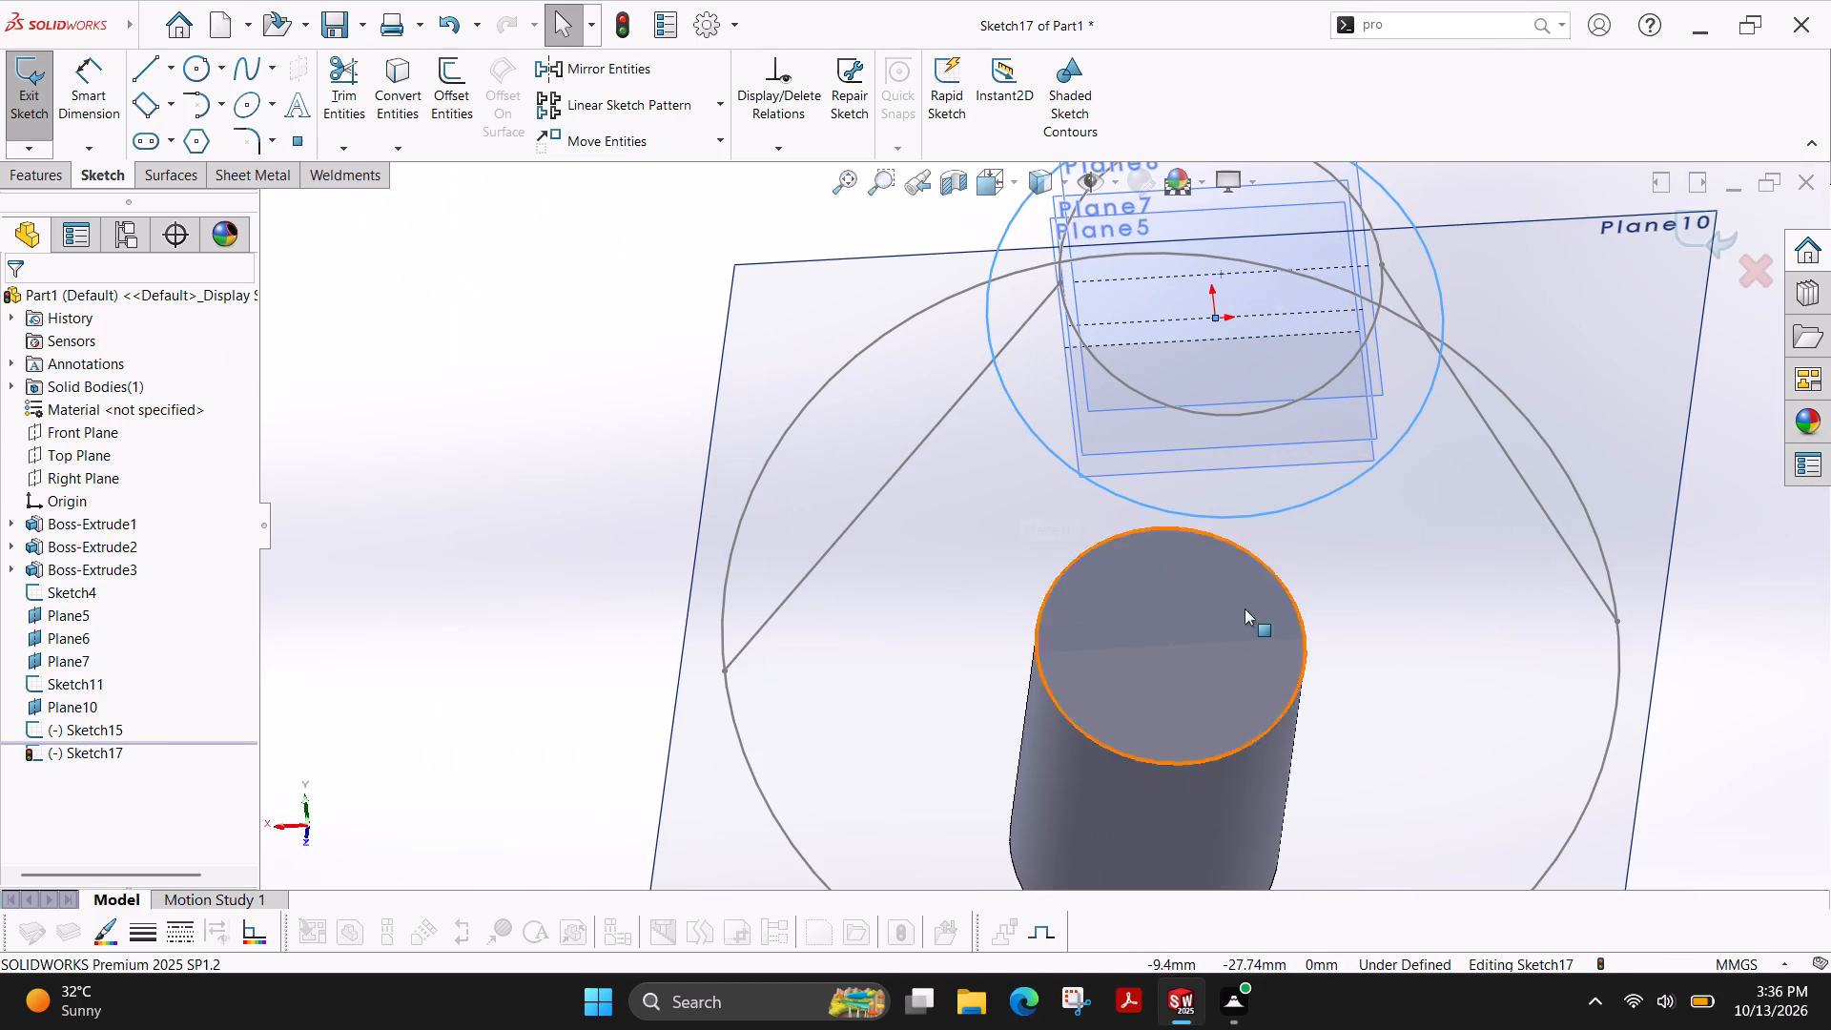
{"action": "middle_click_drag", "start_coordinate": [1286, 585], "coordinate": [1258, 409], "text": "ctrl+shift"}
{"action": "scroll", "coordinate": [1222, 498], "scroll_direction": "up", "scroll_amount": 2}
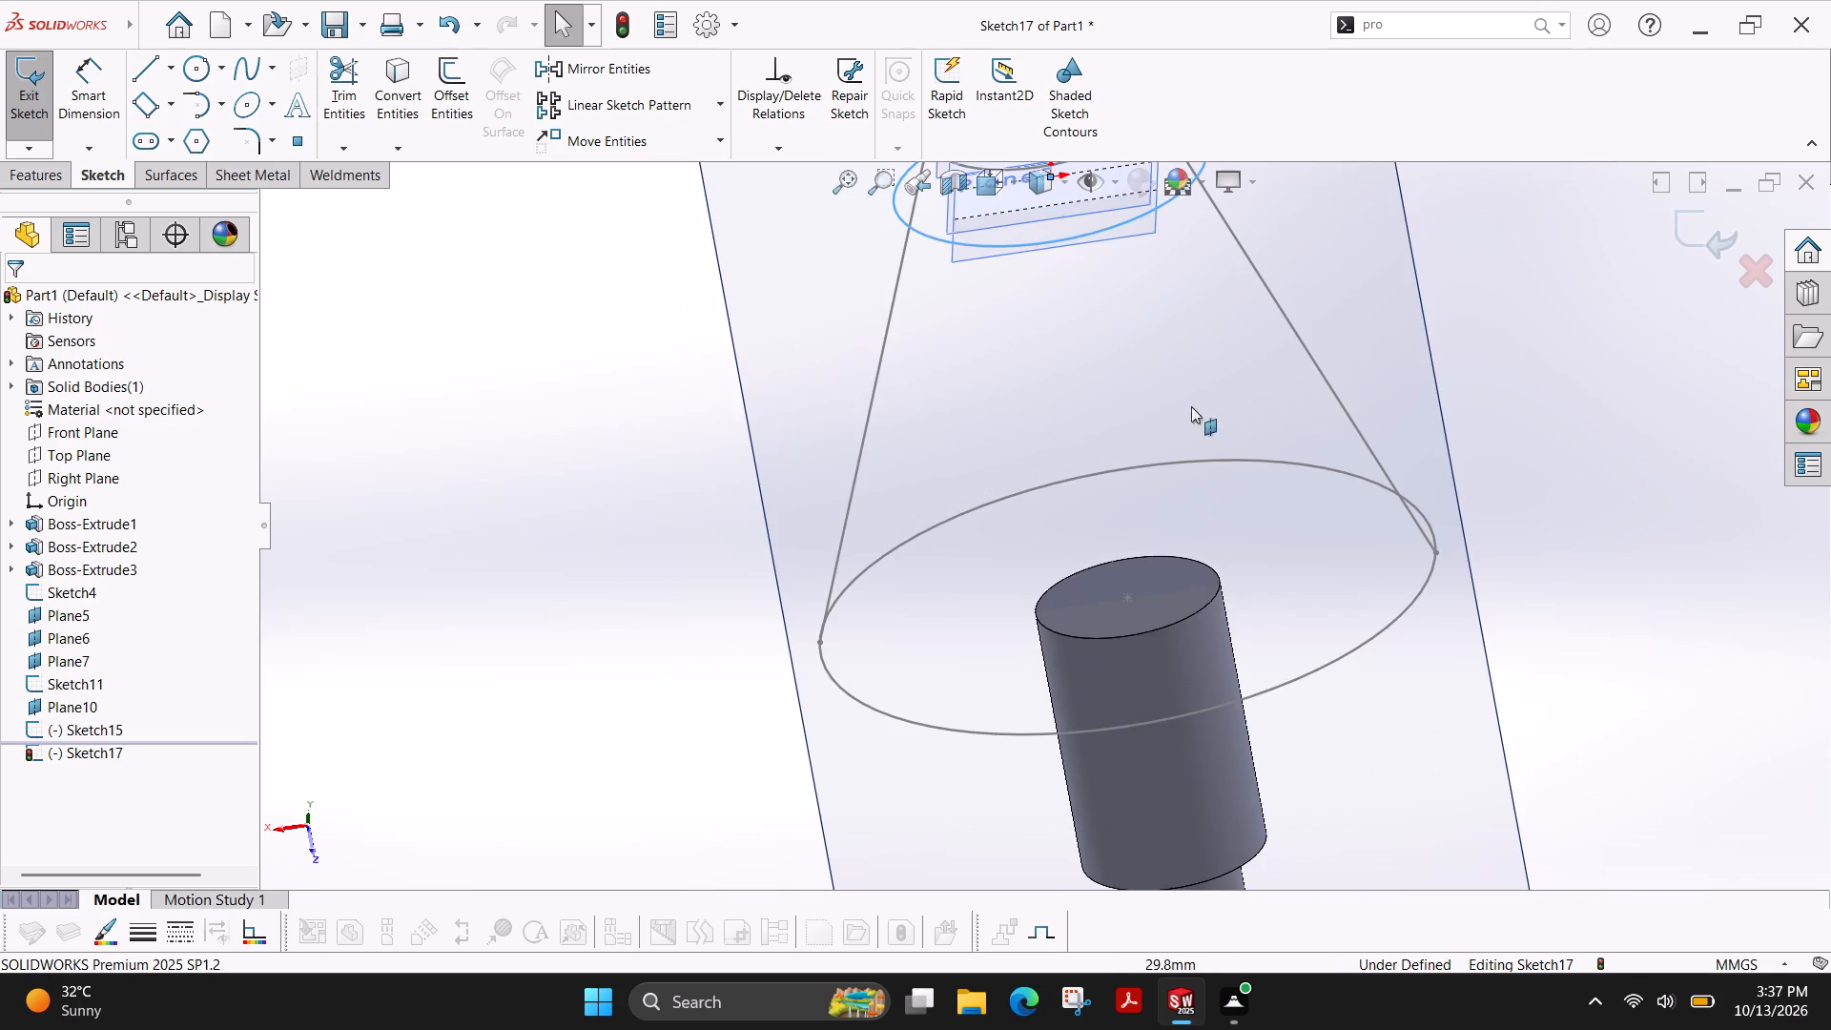
{"action": "scroll", "coordinate": [1094, 543], "scroll_direction": "up", "scroll_amount": 3}
{"action": "scroll", "coordinate": [1046, 349], "scroll_direction": "down", "scroll_amount": 2}
{"action": "scroll", "coordinate": [1071, 473], "scroll_direction": "down", "scroll_amount": 1}
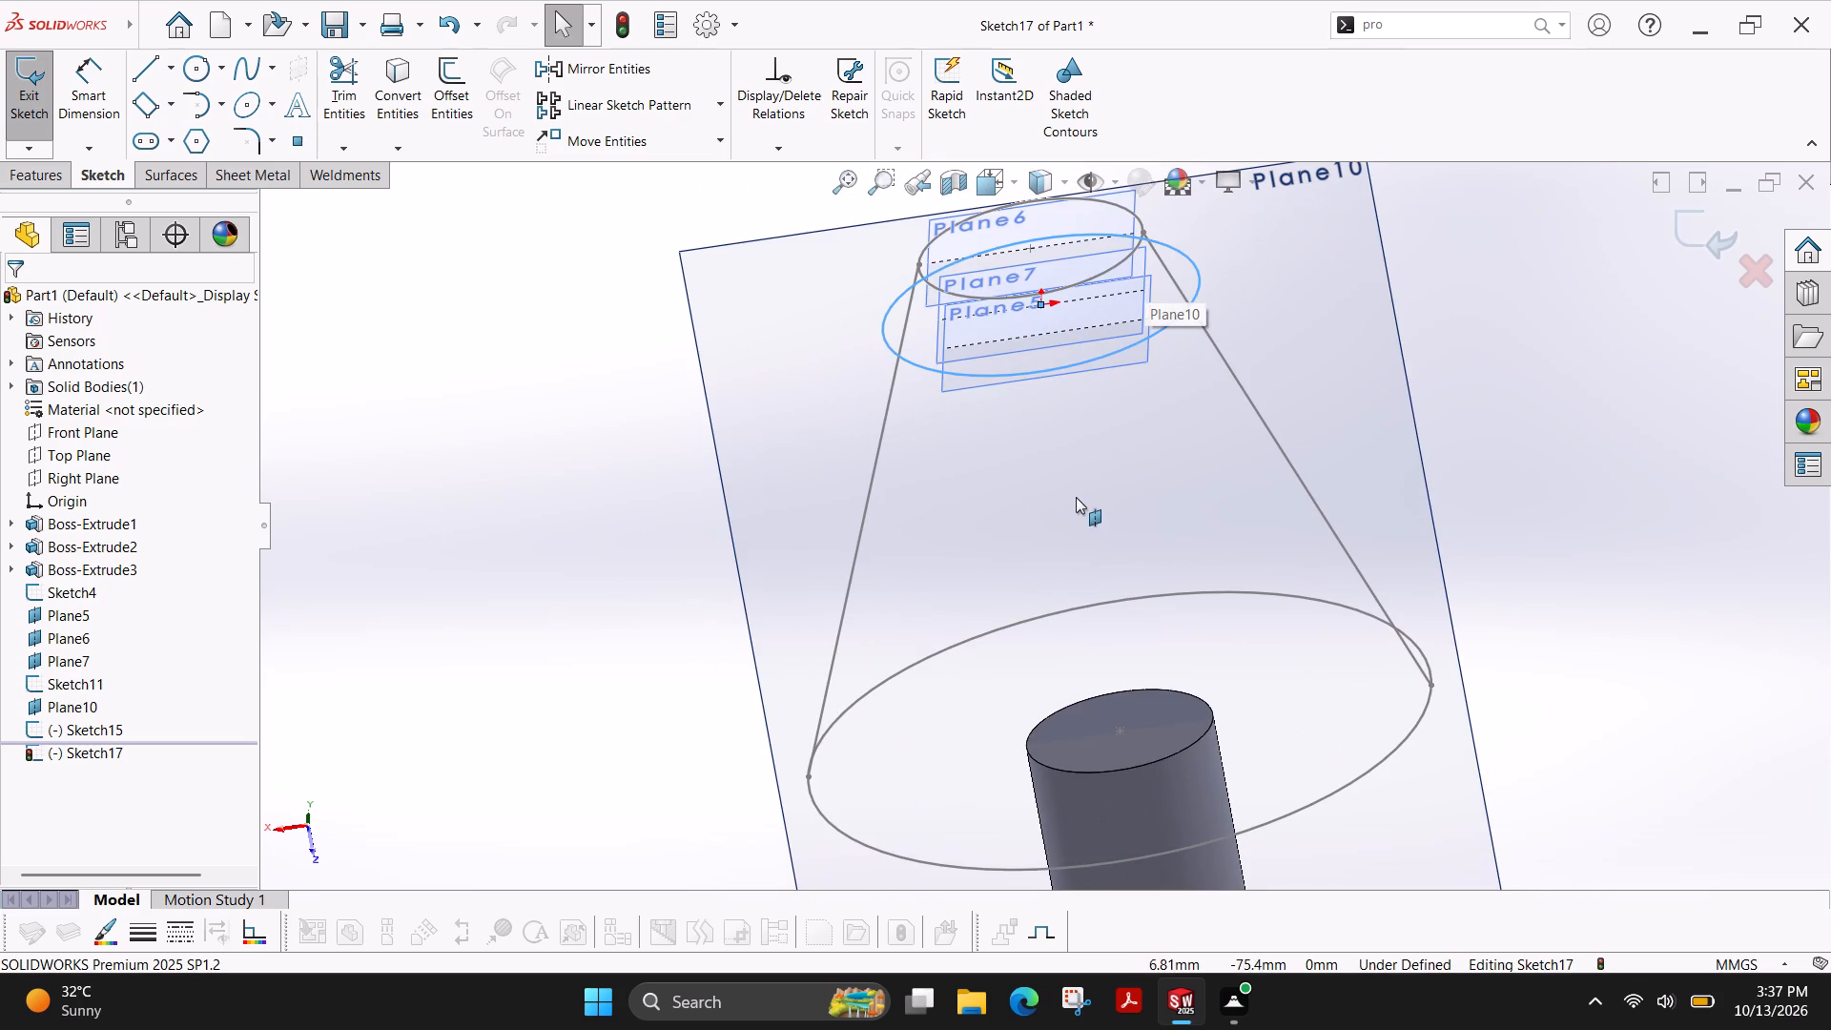
{"action": "middle_click_drag", "start_coordinate": [1081, 498], "coordinate": [1123, 375], "text": "ctrl+shift"}
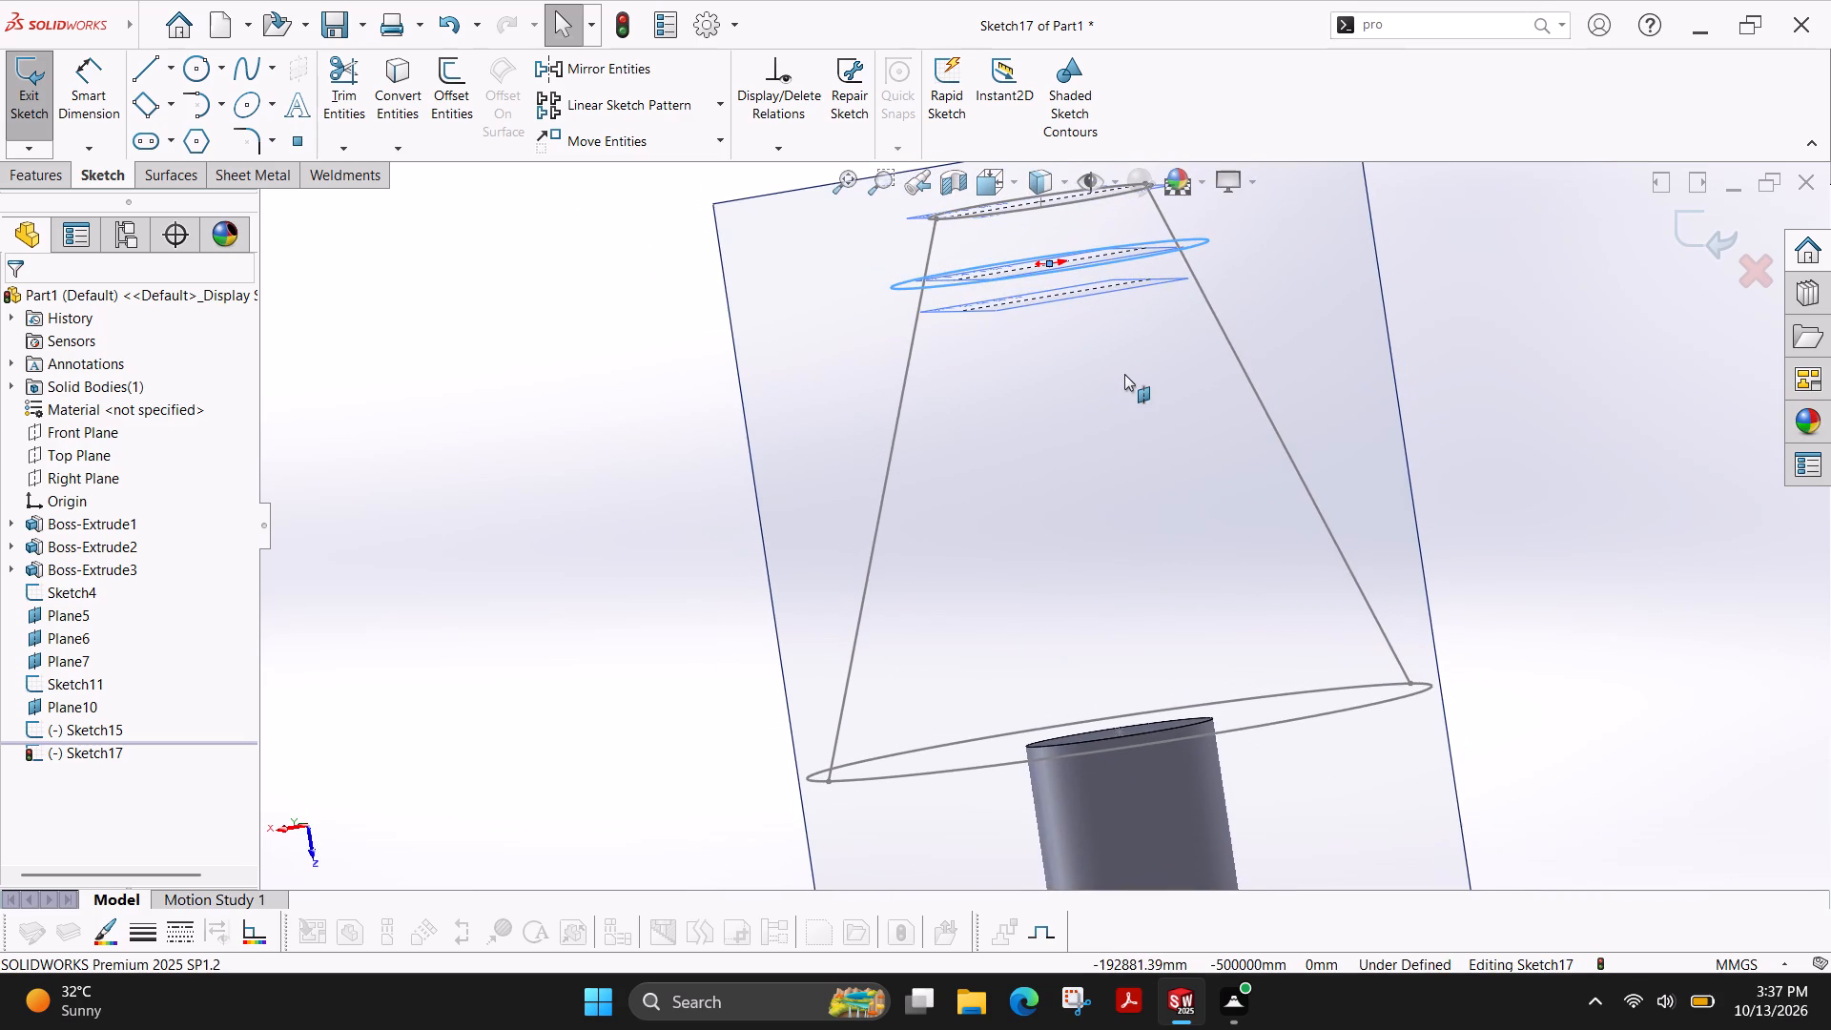
{"action": "scroll", "coordinate": [1071, 417], "scroll_direction": "up", "scroll_amount": 3}
{"action": "scroll", "coordinate": [1069, 418], "scroll_direction": "down", "scroll_amount": 5}
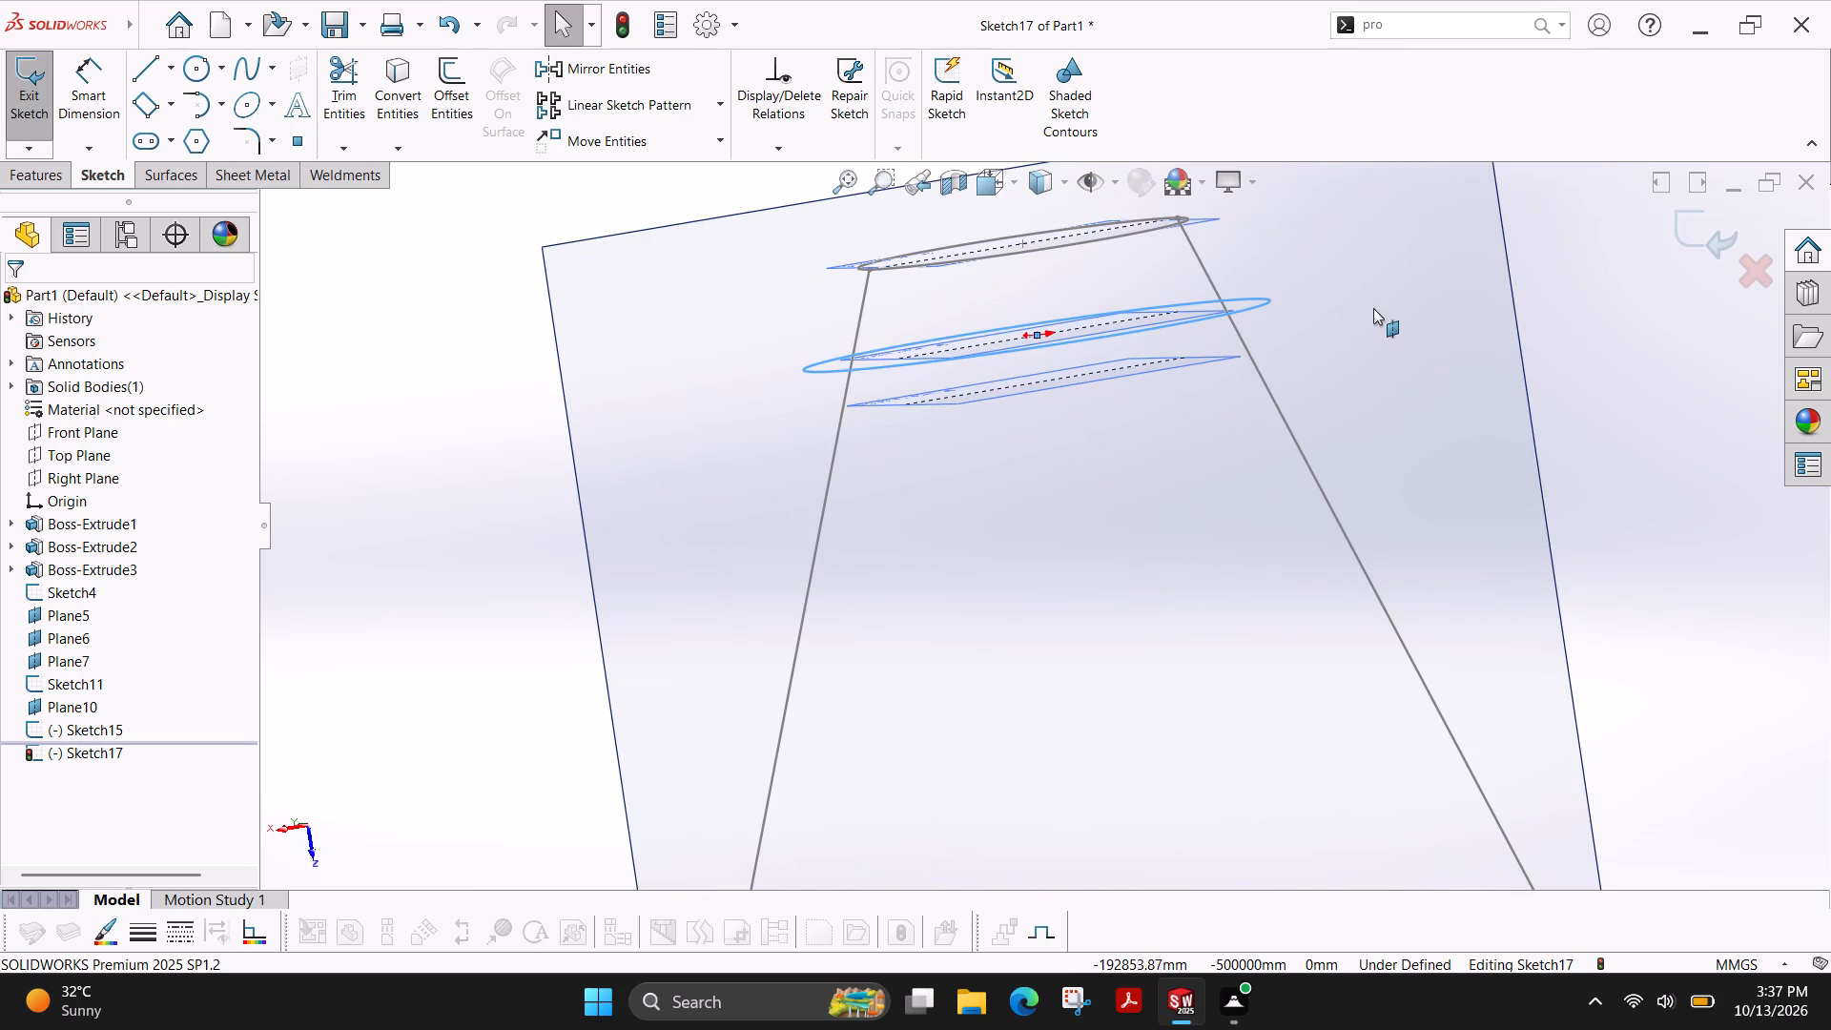
{"action": "scroll", "coordinate": [912, 393], "scroll_direction": "down", "scroll_amount": 2}
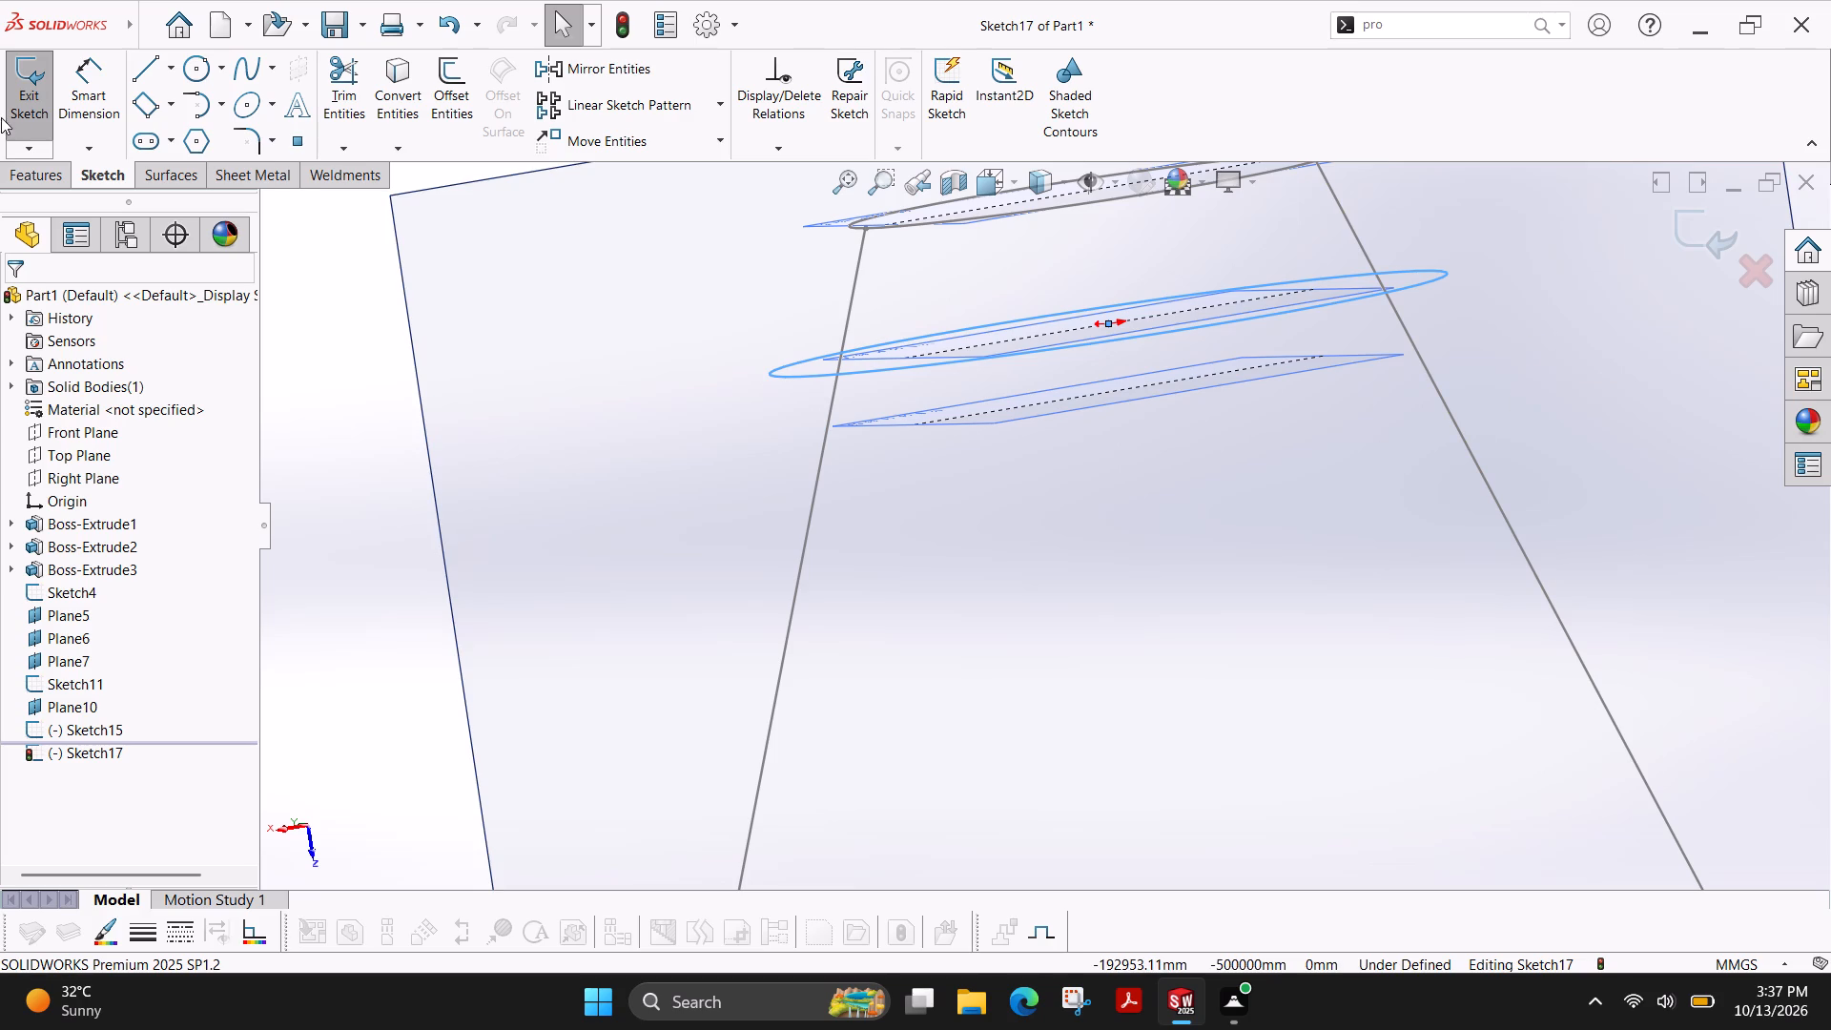
{"action": "left_click", "coordinate": [39, 79]}
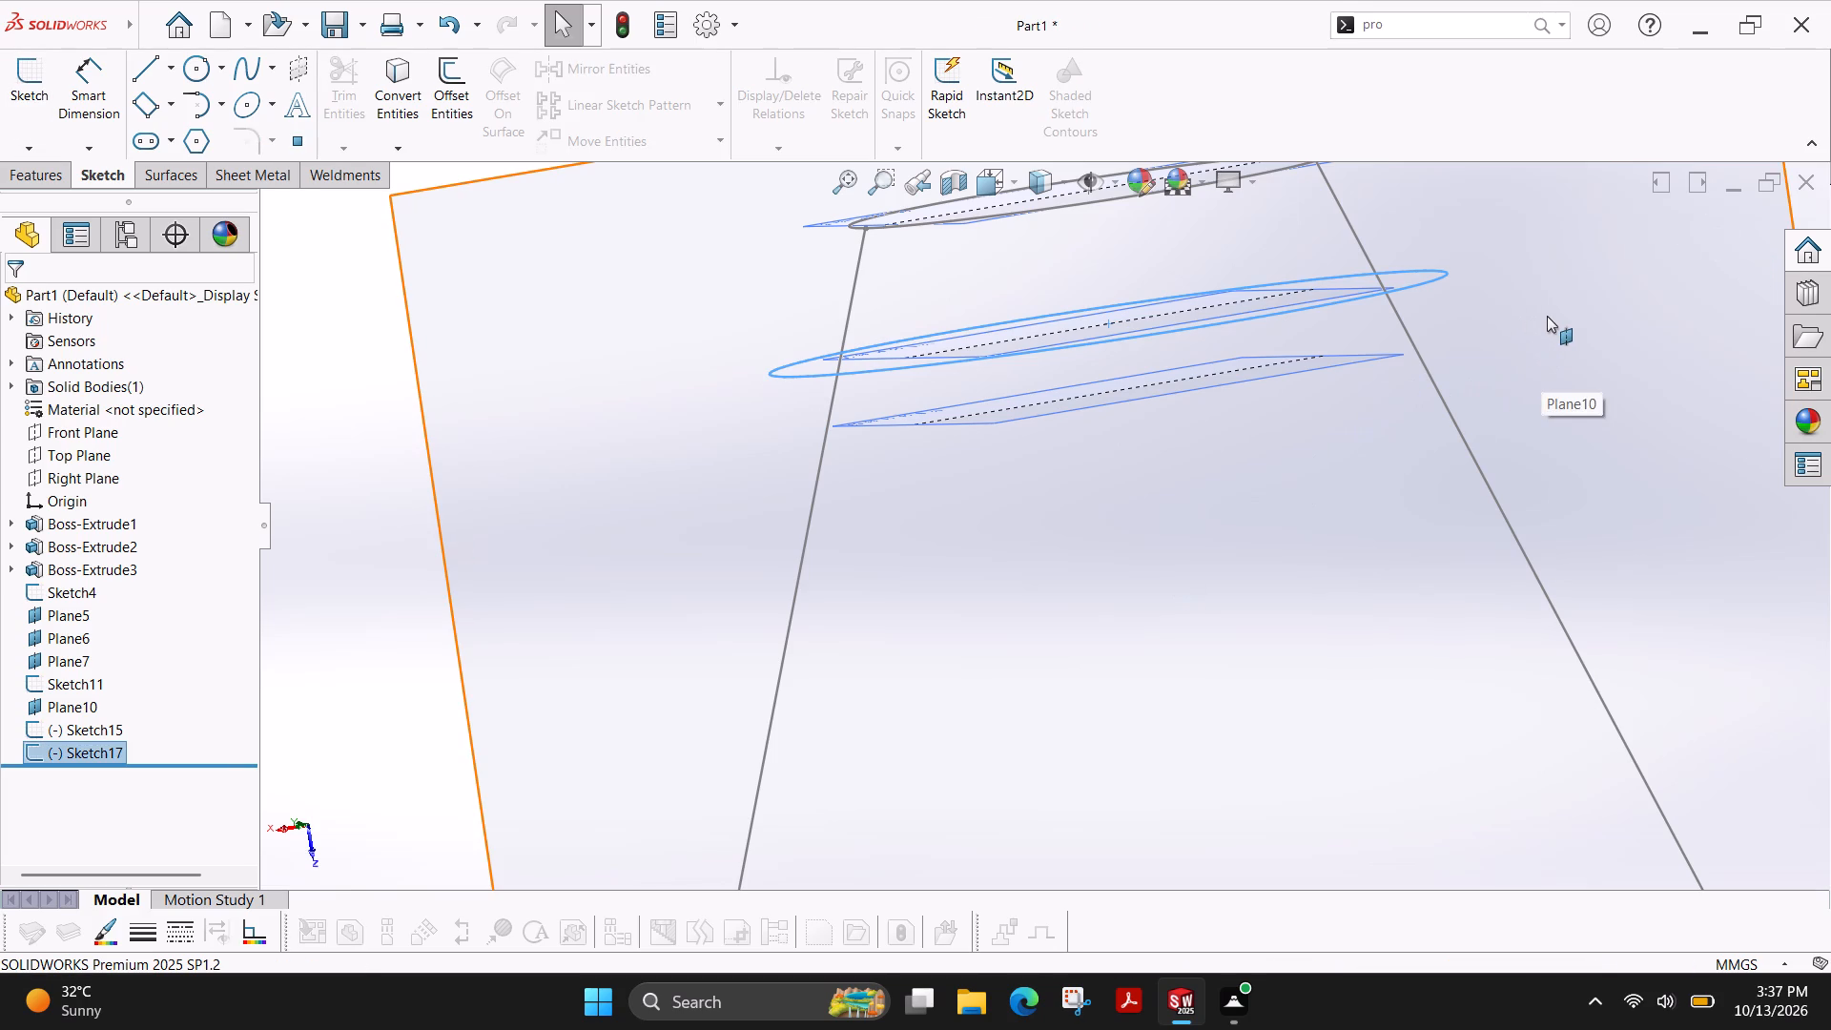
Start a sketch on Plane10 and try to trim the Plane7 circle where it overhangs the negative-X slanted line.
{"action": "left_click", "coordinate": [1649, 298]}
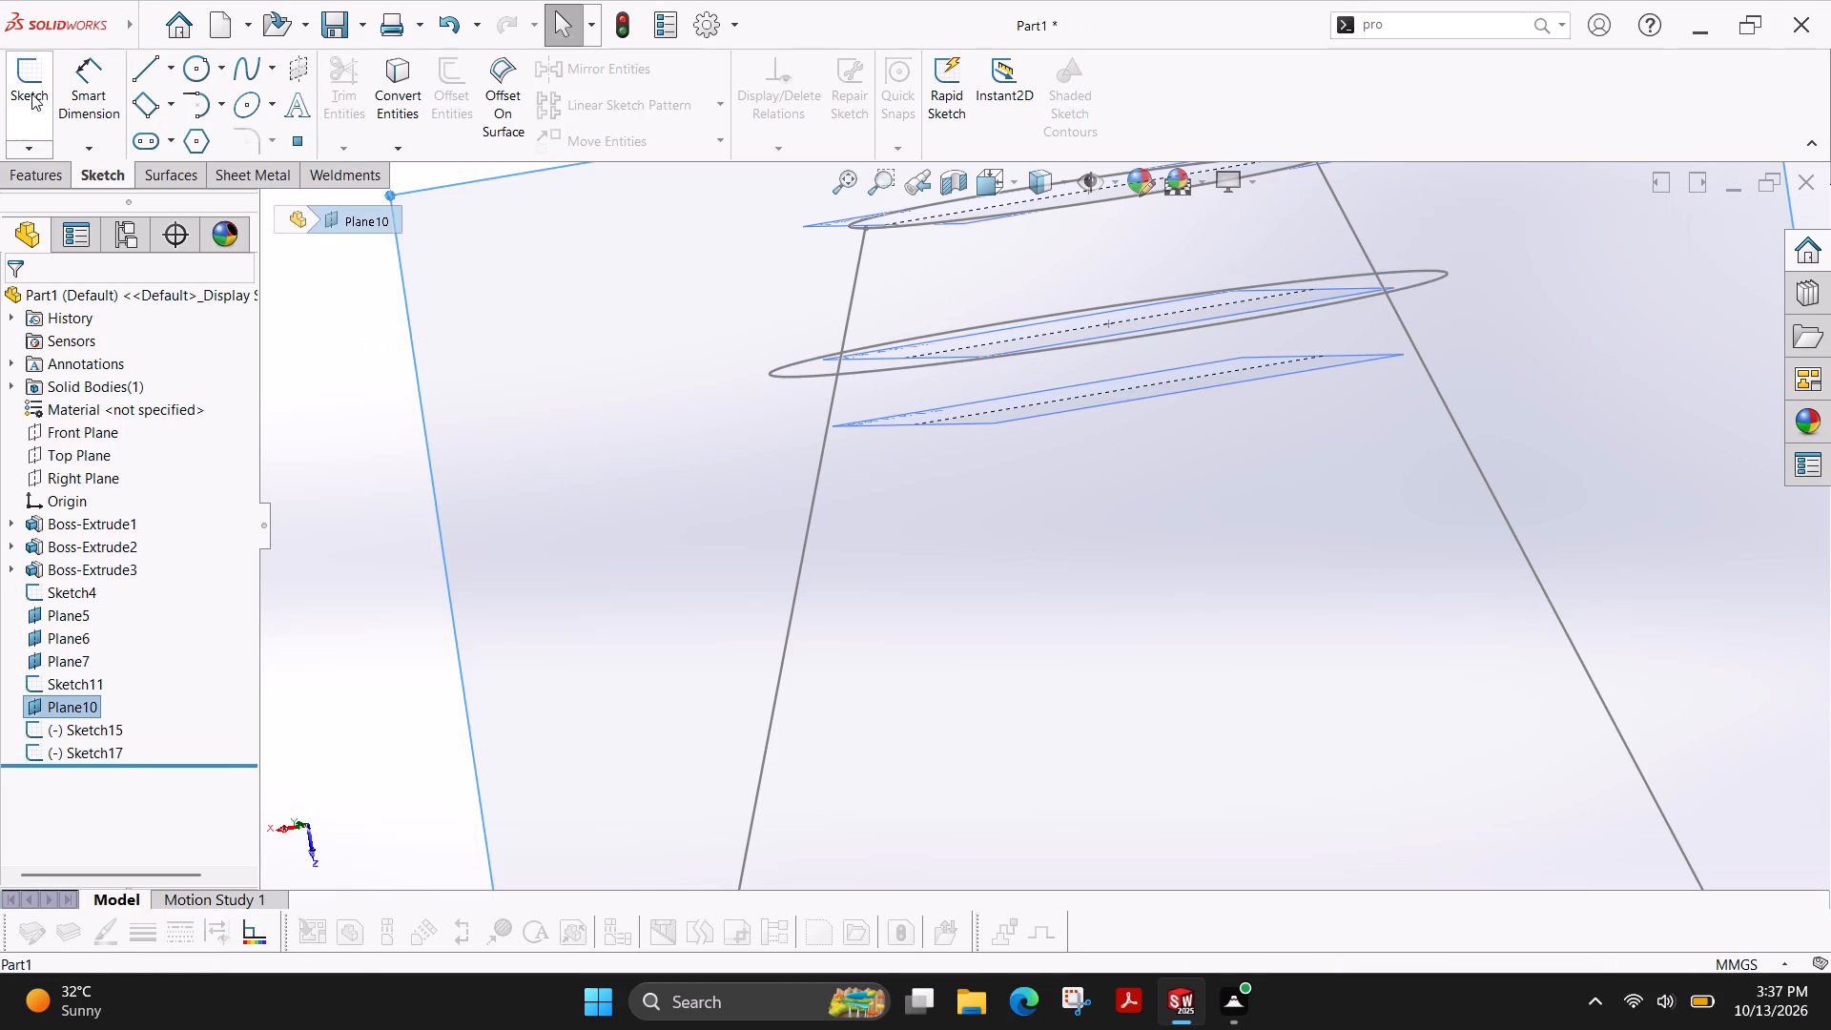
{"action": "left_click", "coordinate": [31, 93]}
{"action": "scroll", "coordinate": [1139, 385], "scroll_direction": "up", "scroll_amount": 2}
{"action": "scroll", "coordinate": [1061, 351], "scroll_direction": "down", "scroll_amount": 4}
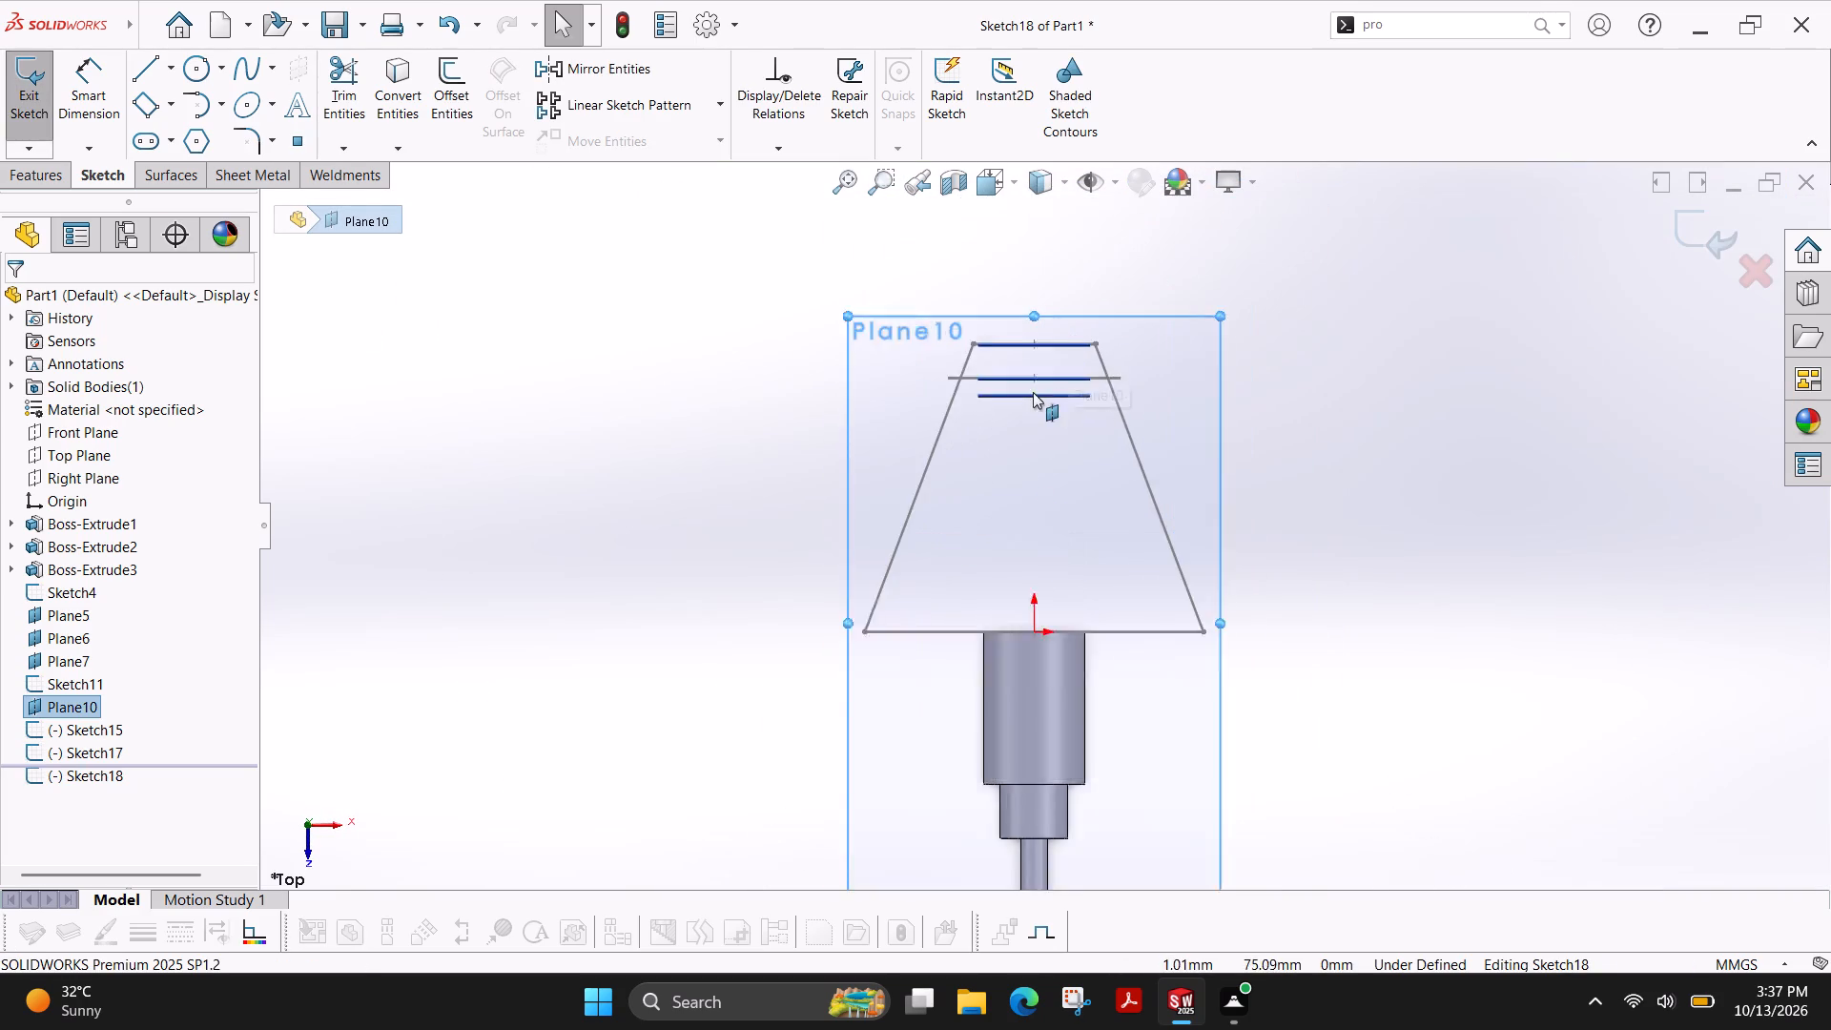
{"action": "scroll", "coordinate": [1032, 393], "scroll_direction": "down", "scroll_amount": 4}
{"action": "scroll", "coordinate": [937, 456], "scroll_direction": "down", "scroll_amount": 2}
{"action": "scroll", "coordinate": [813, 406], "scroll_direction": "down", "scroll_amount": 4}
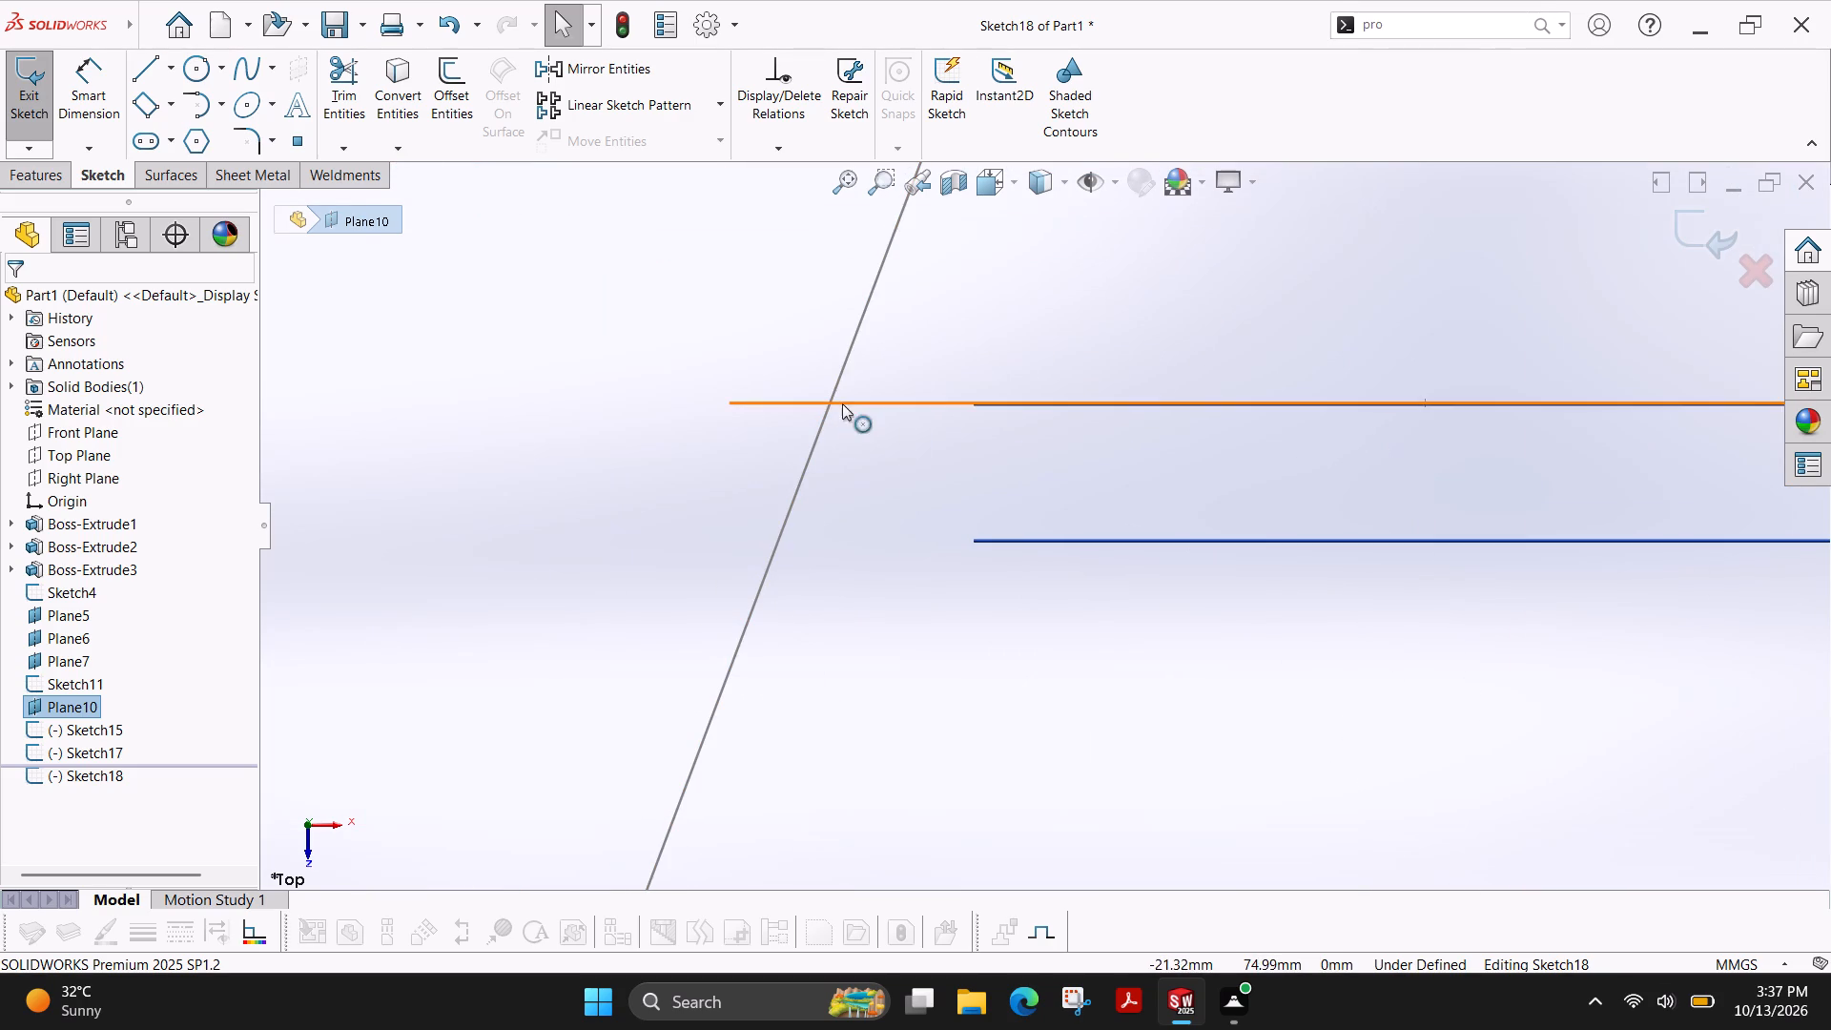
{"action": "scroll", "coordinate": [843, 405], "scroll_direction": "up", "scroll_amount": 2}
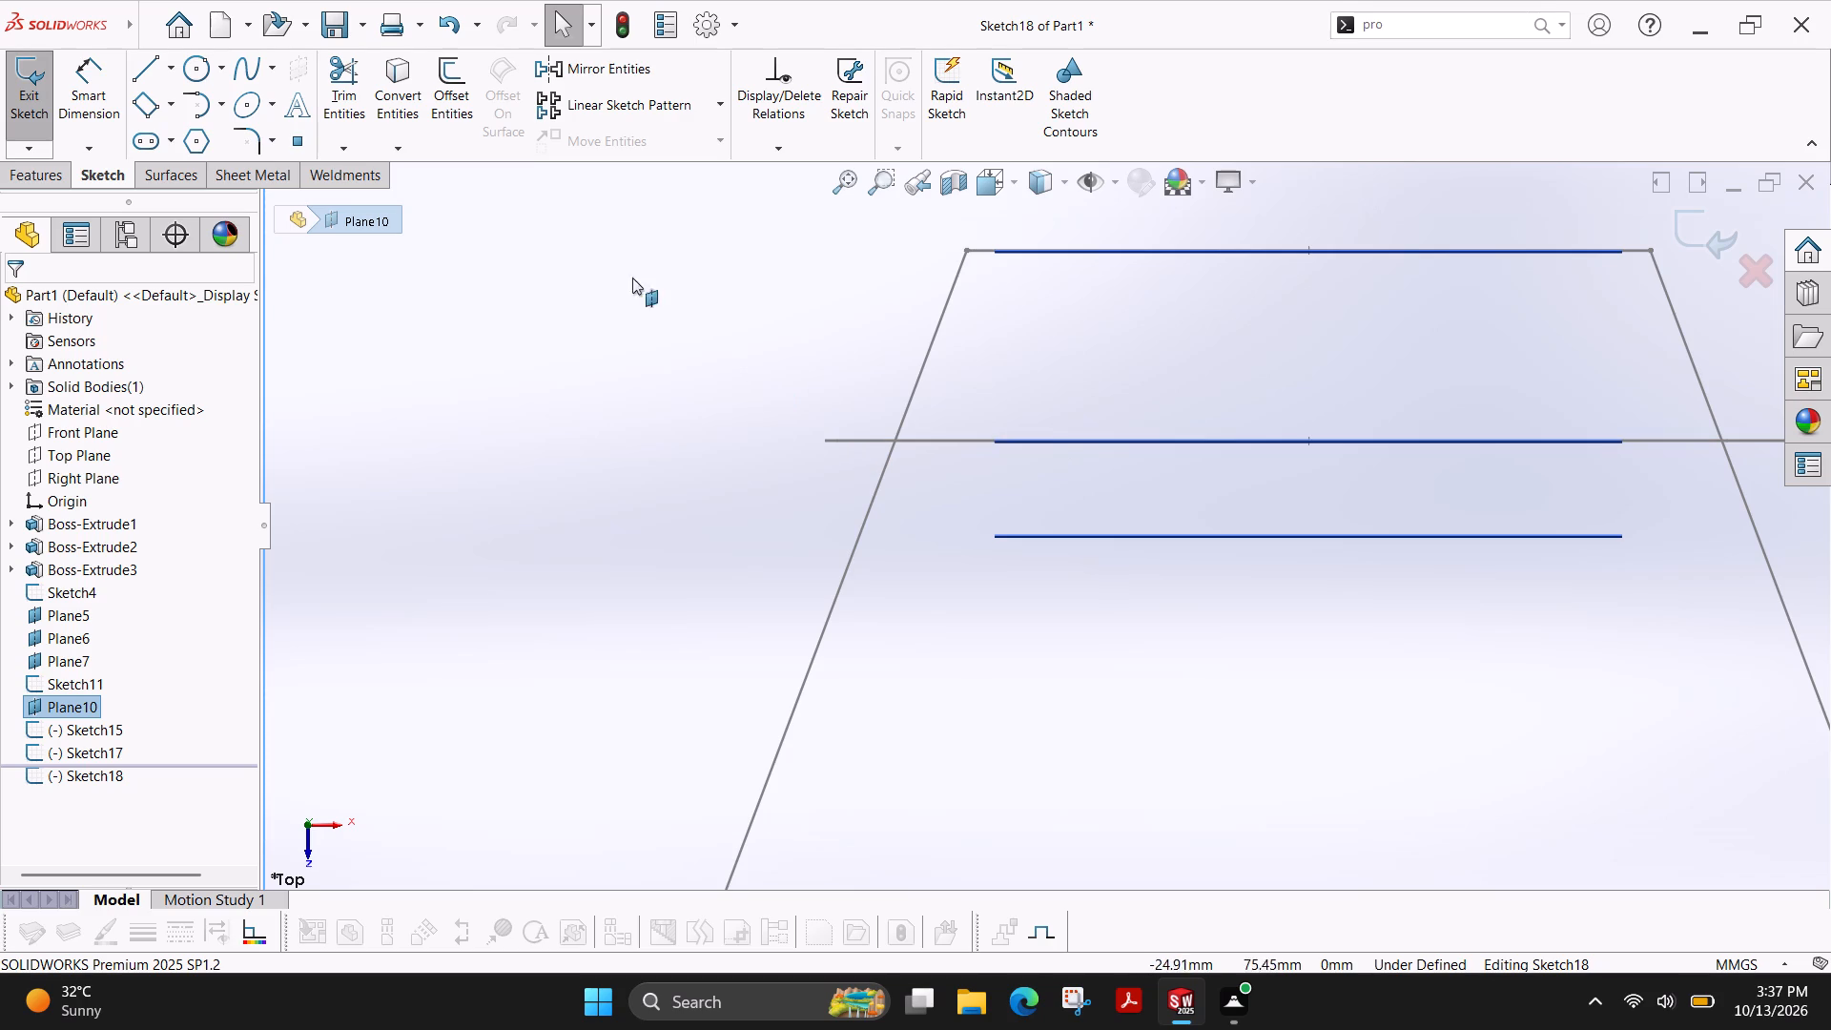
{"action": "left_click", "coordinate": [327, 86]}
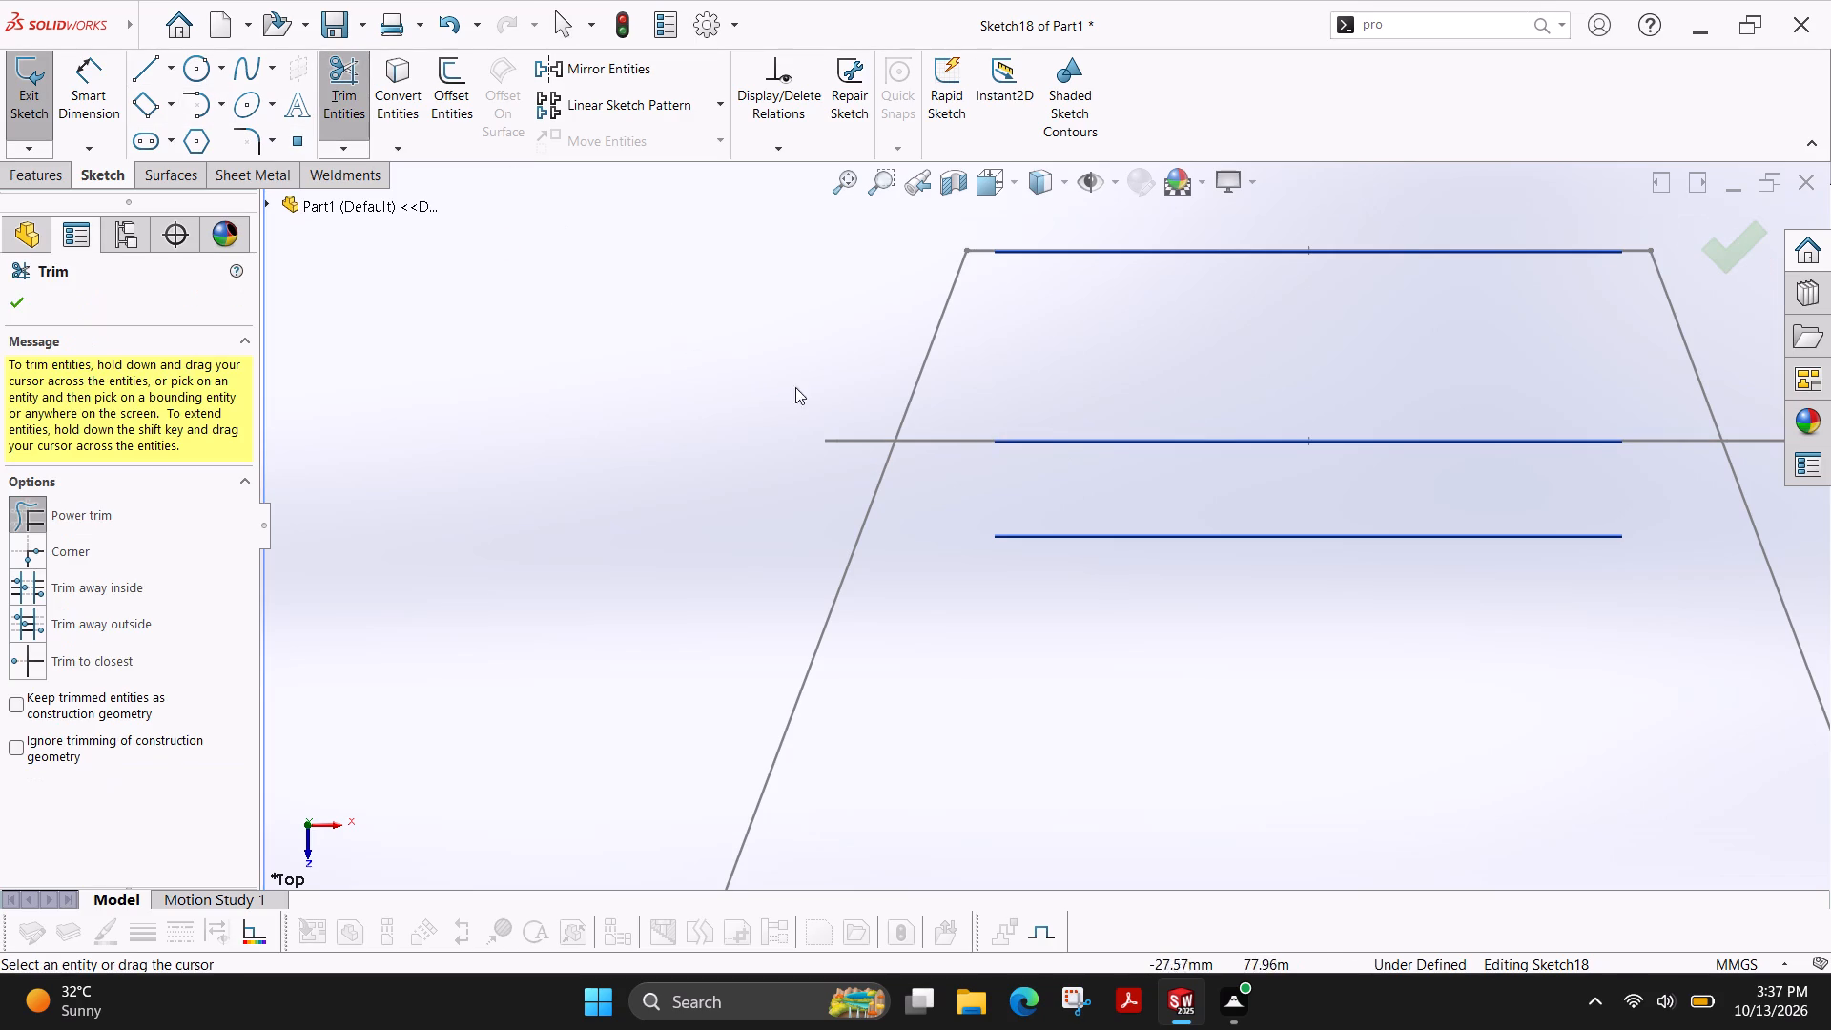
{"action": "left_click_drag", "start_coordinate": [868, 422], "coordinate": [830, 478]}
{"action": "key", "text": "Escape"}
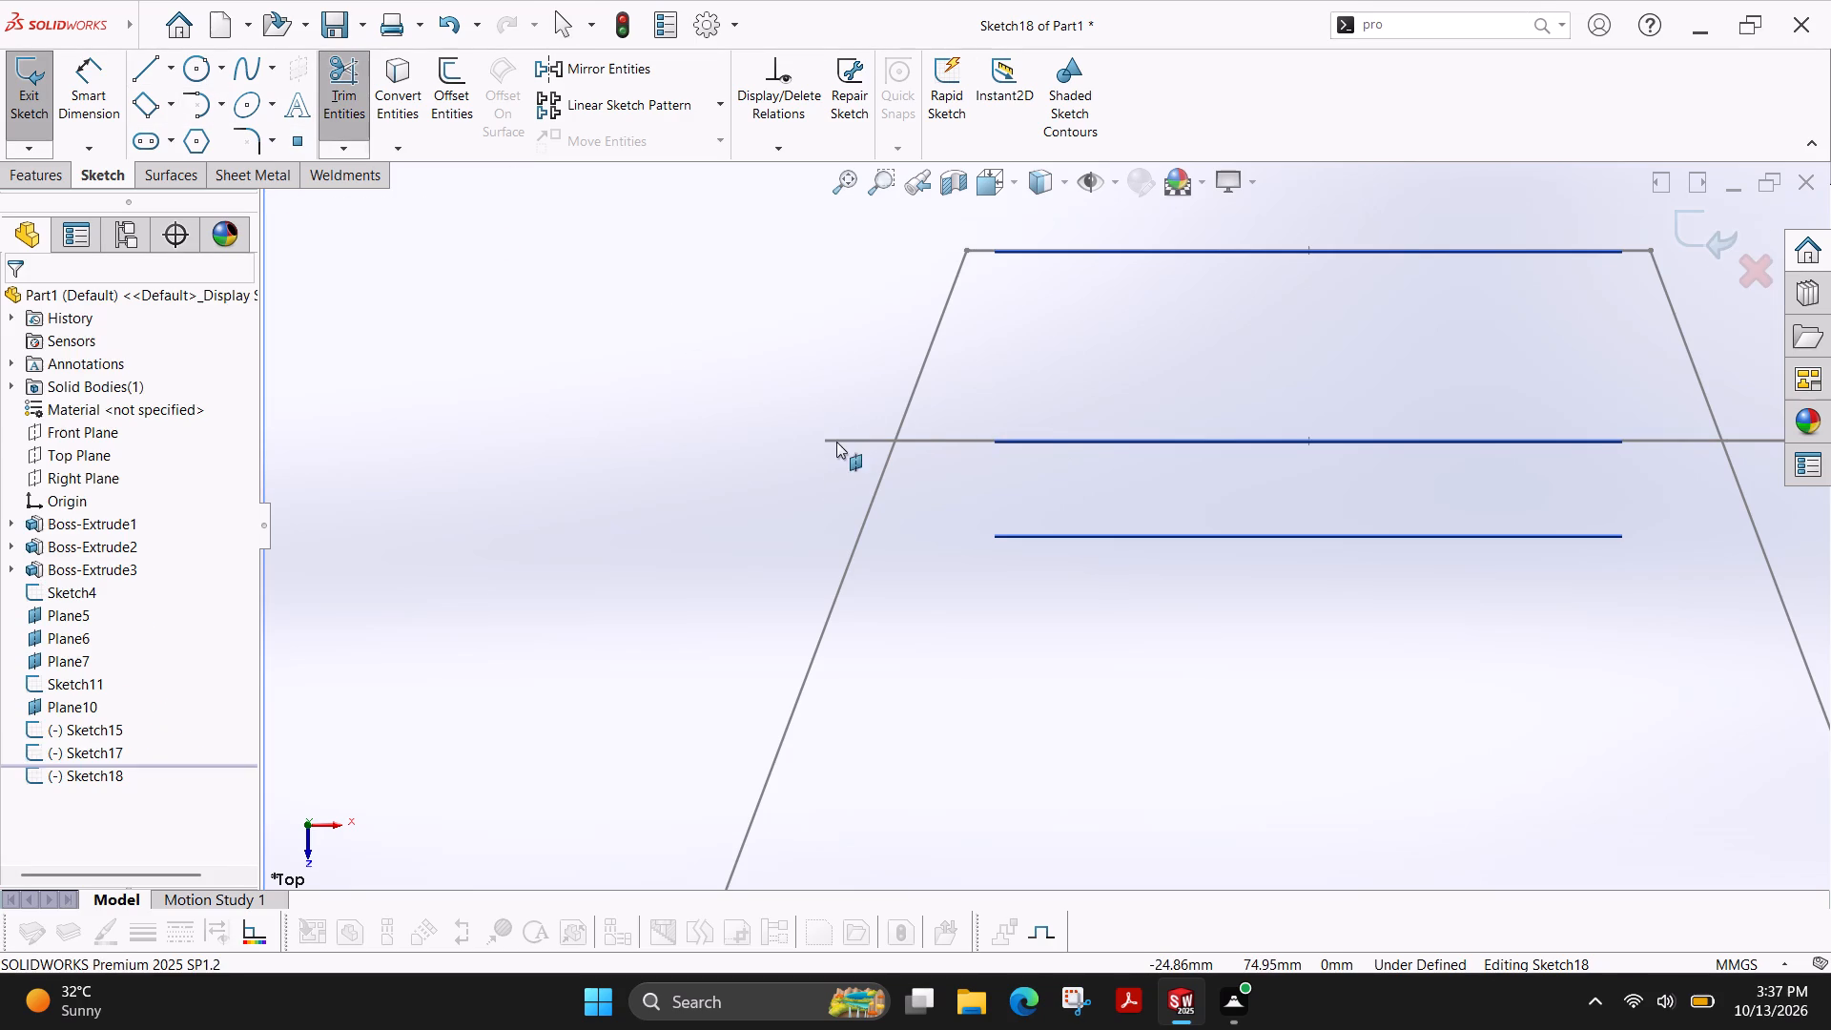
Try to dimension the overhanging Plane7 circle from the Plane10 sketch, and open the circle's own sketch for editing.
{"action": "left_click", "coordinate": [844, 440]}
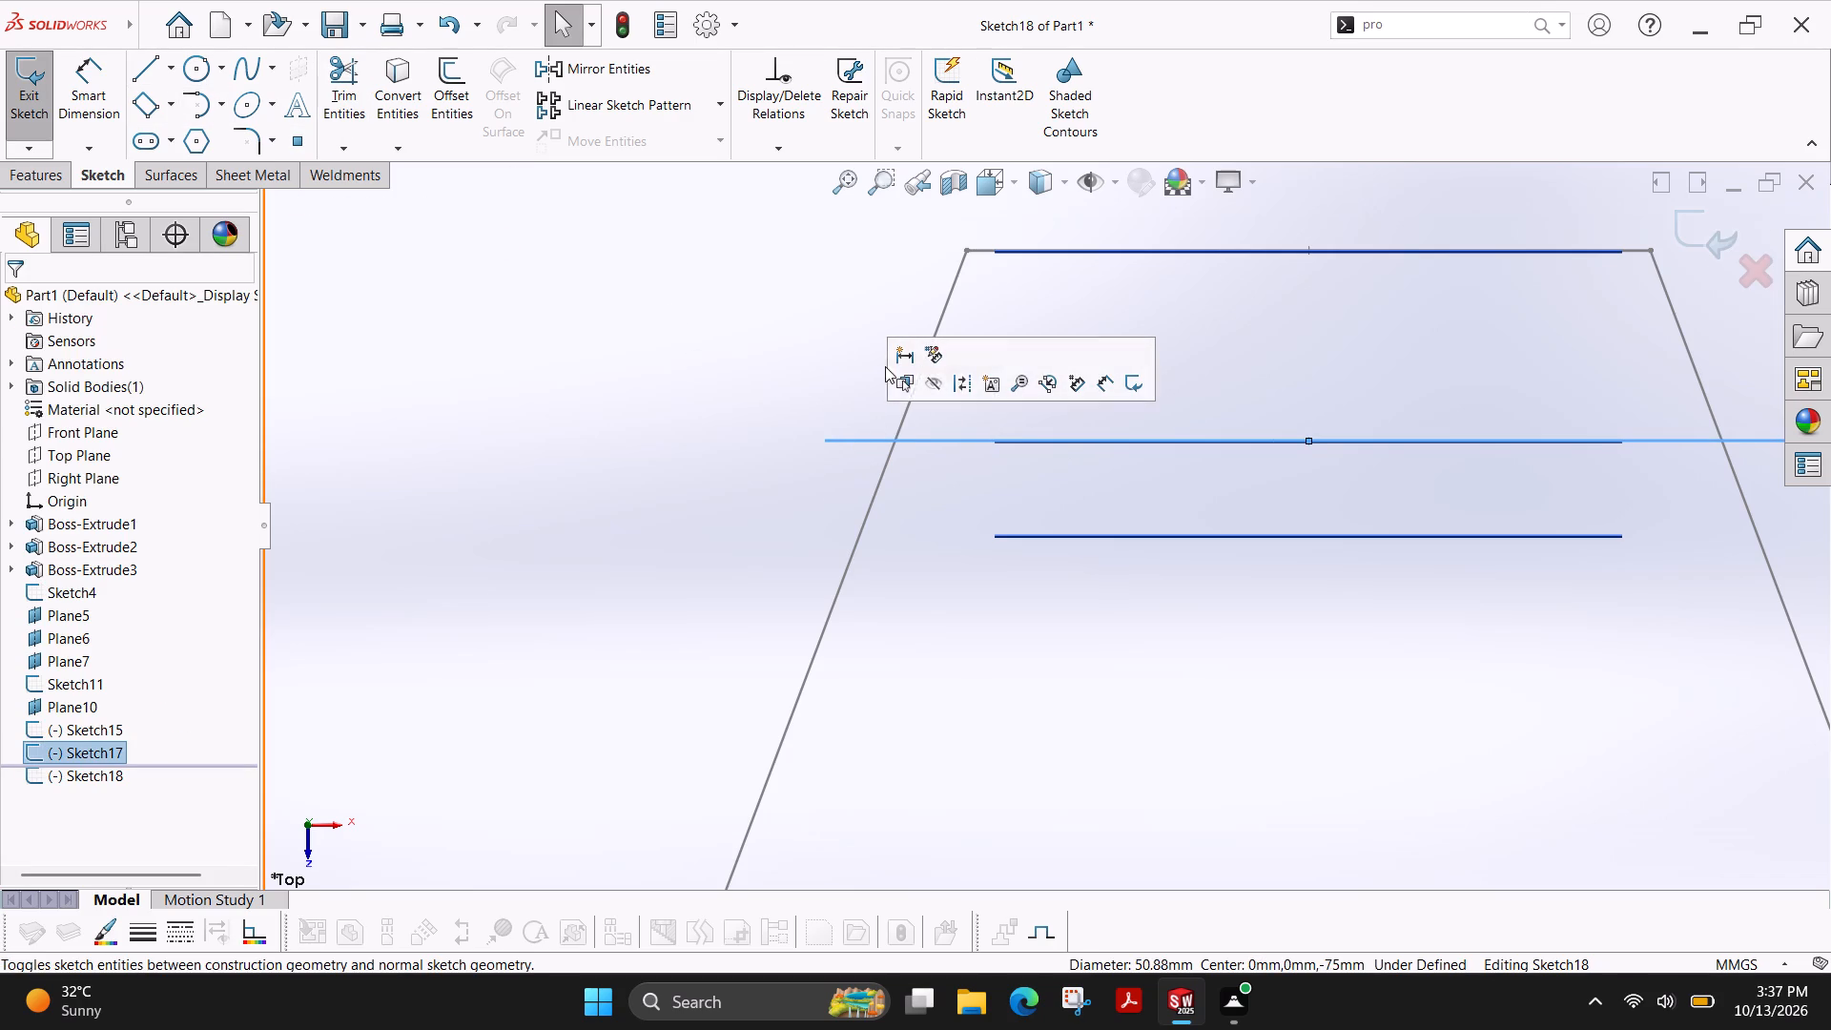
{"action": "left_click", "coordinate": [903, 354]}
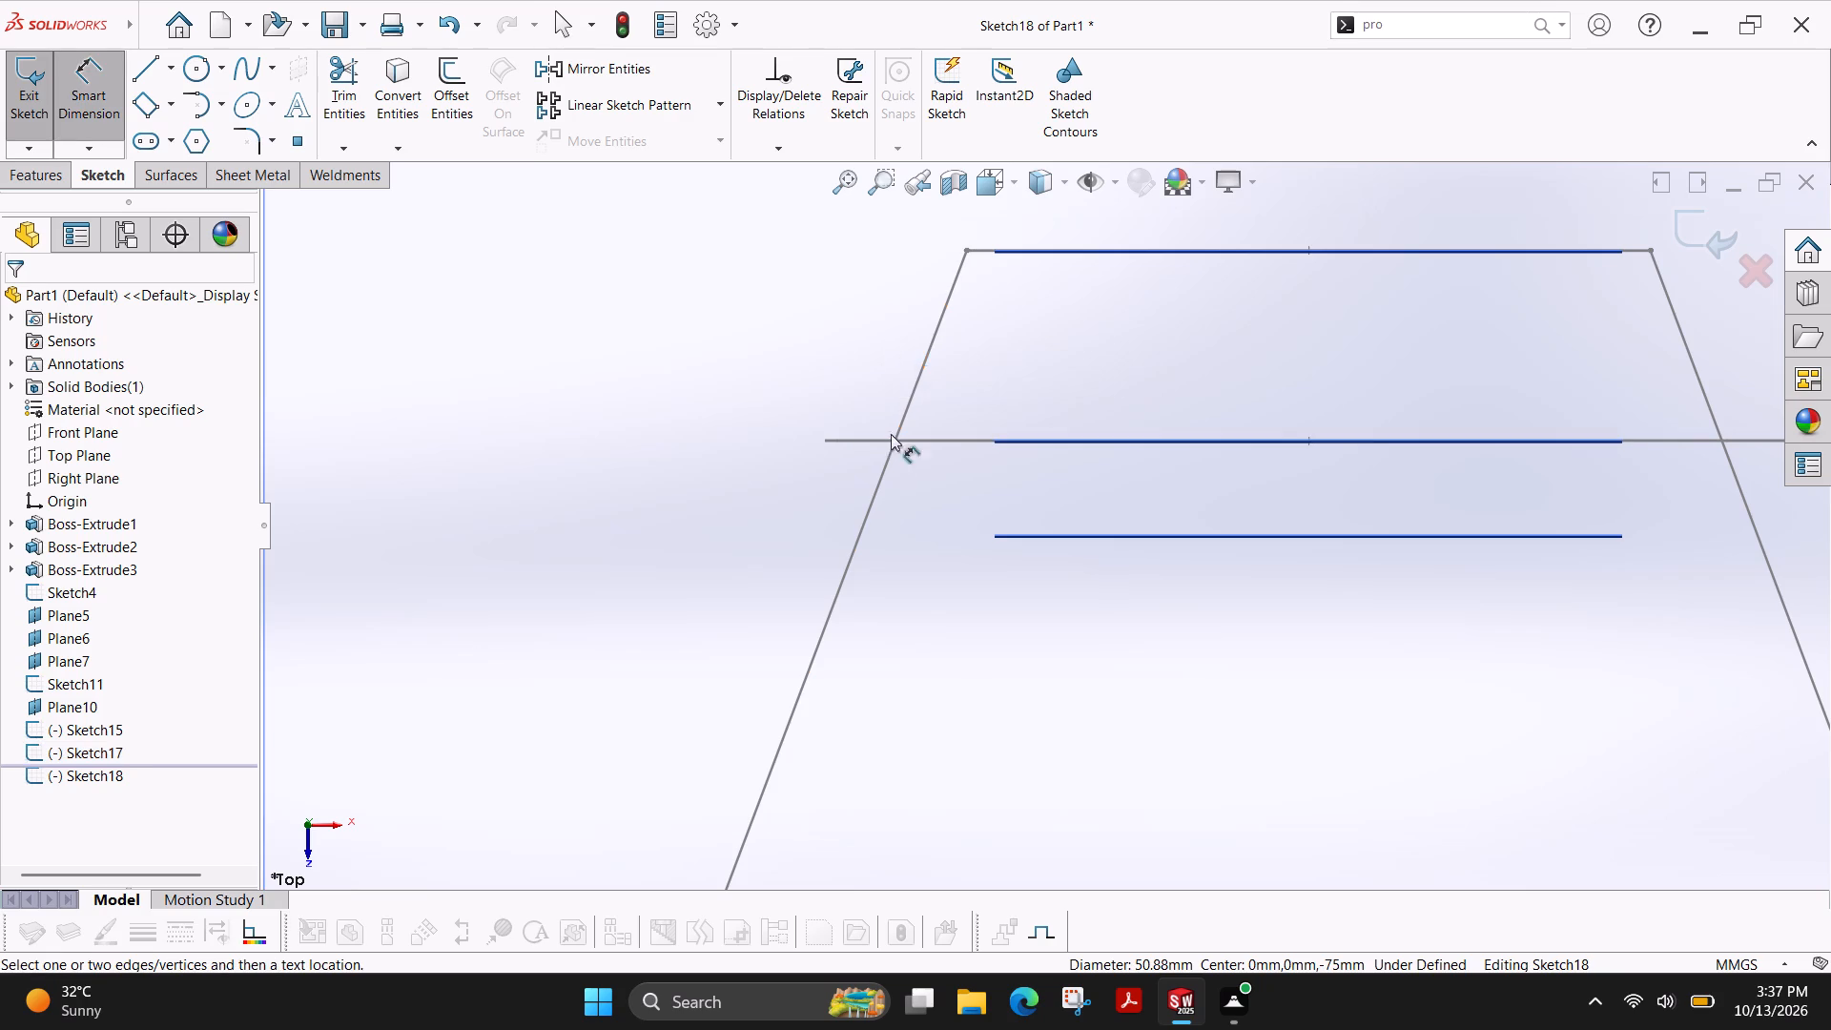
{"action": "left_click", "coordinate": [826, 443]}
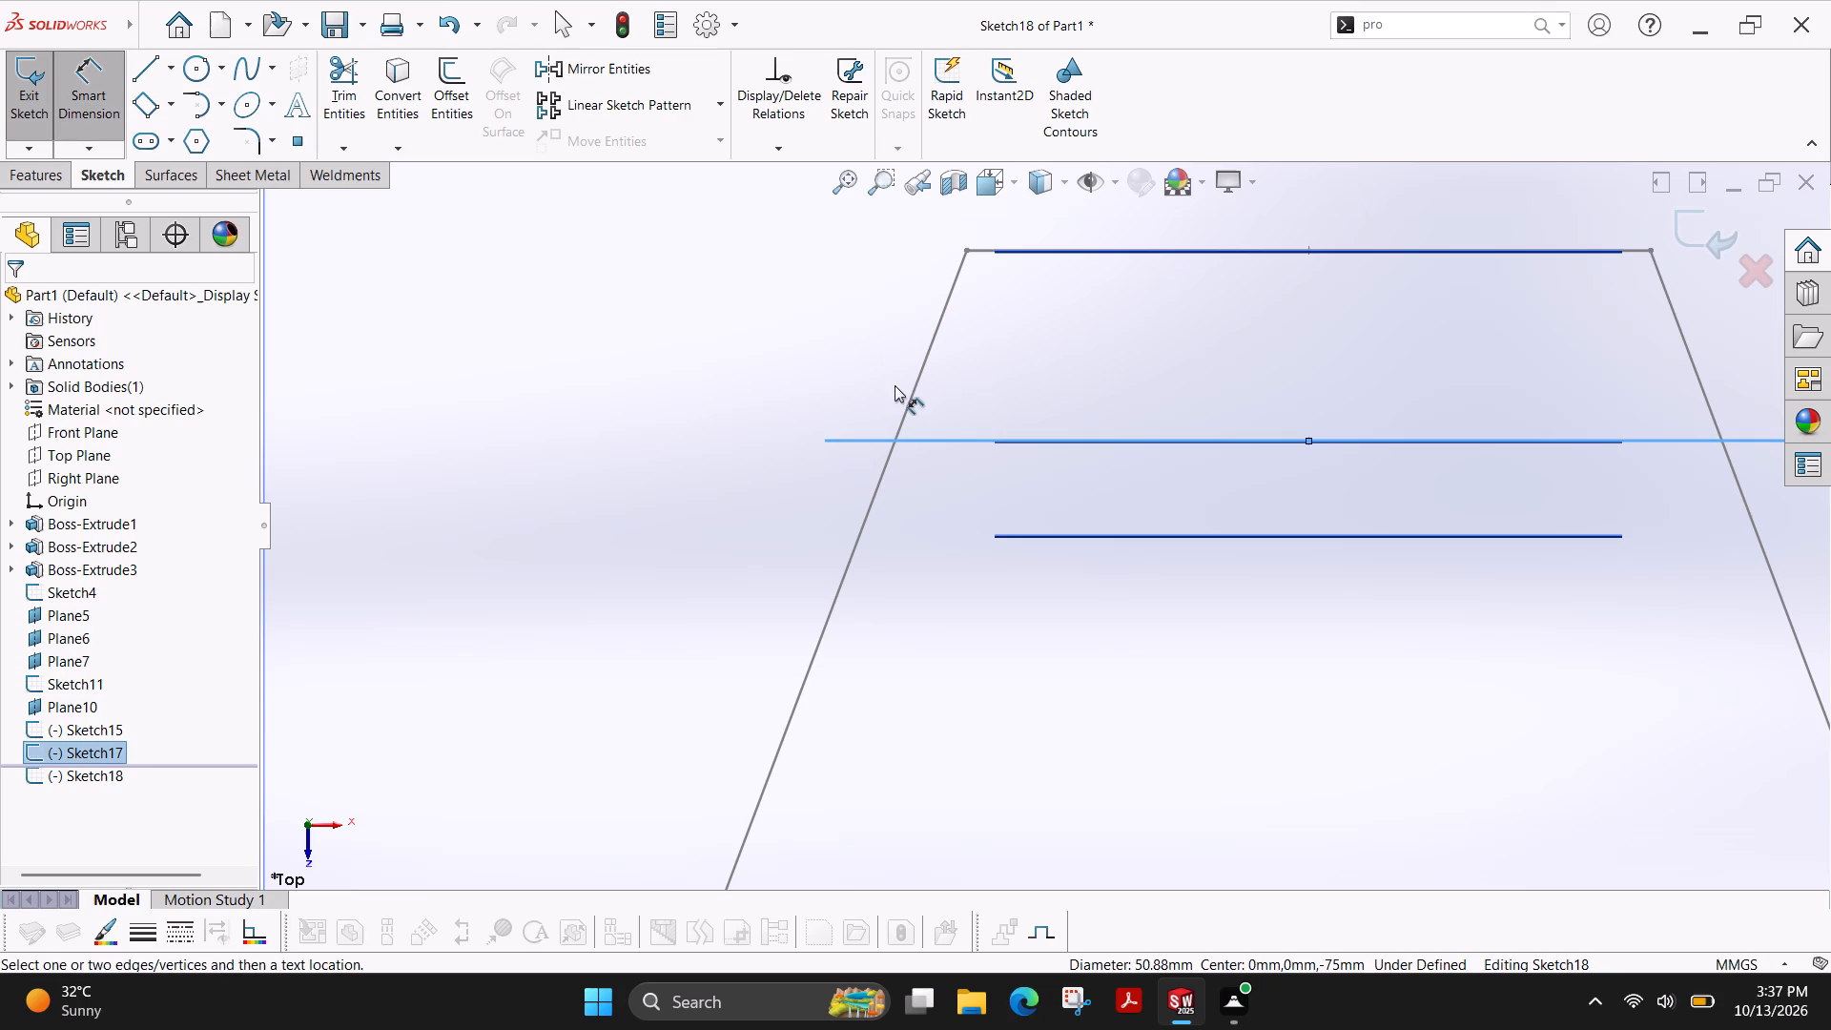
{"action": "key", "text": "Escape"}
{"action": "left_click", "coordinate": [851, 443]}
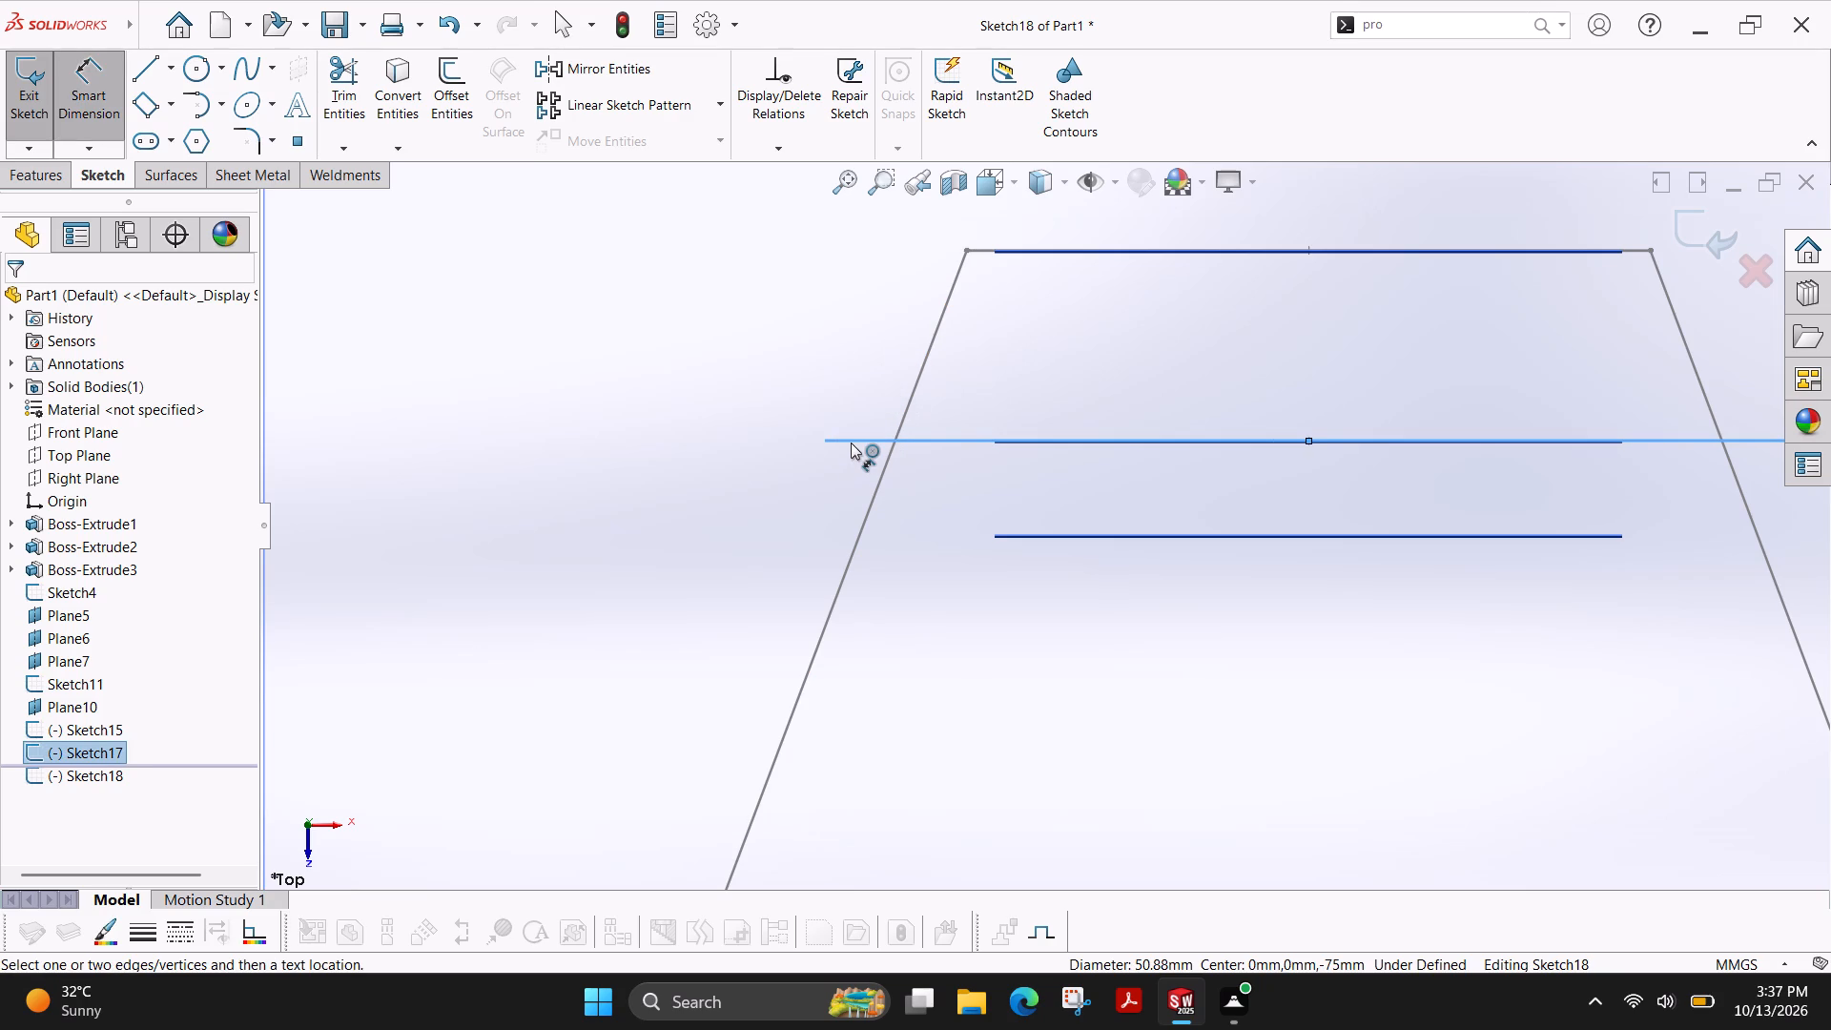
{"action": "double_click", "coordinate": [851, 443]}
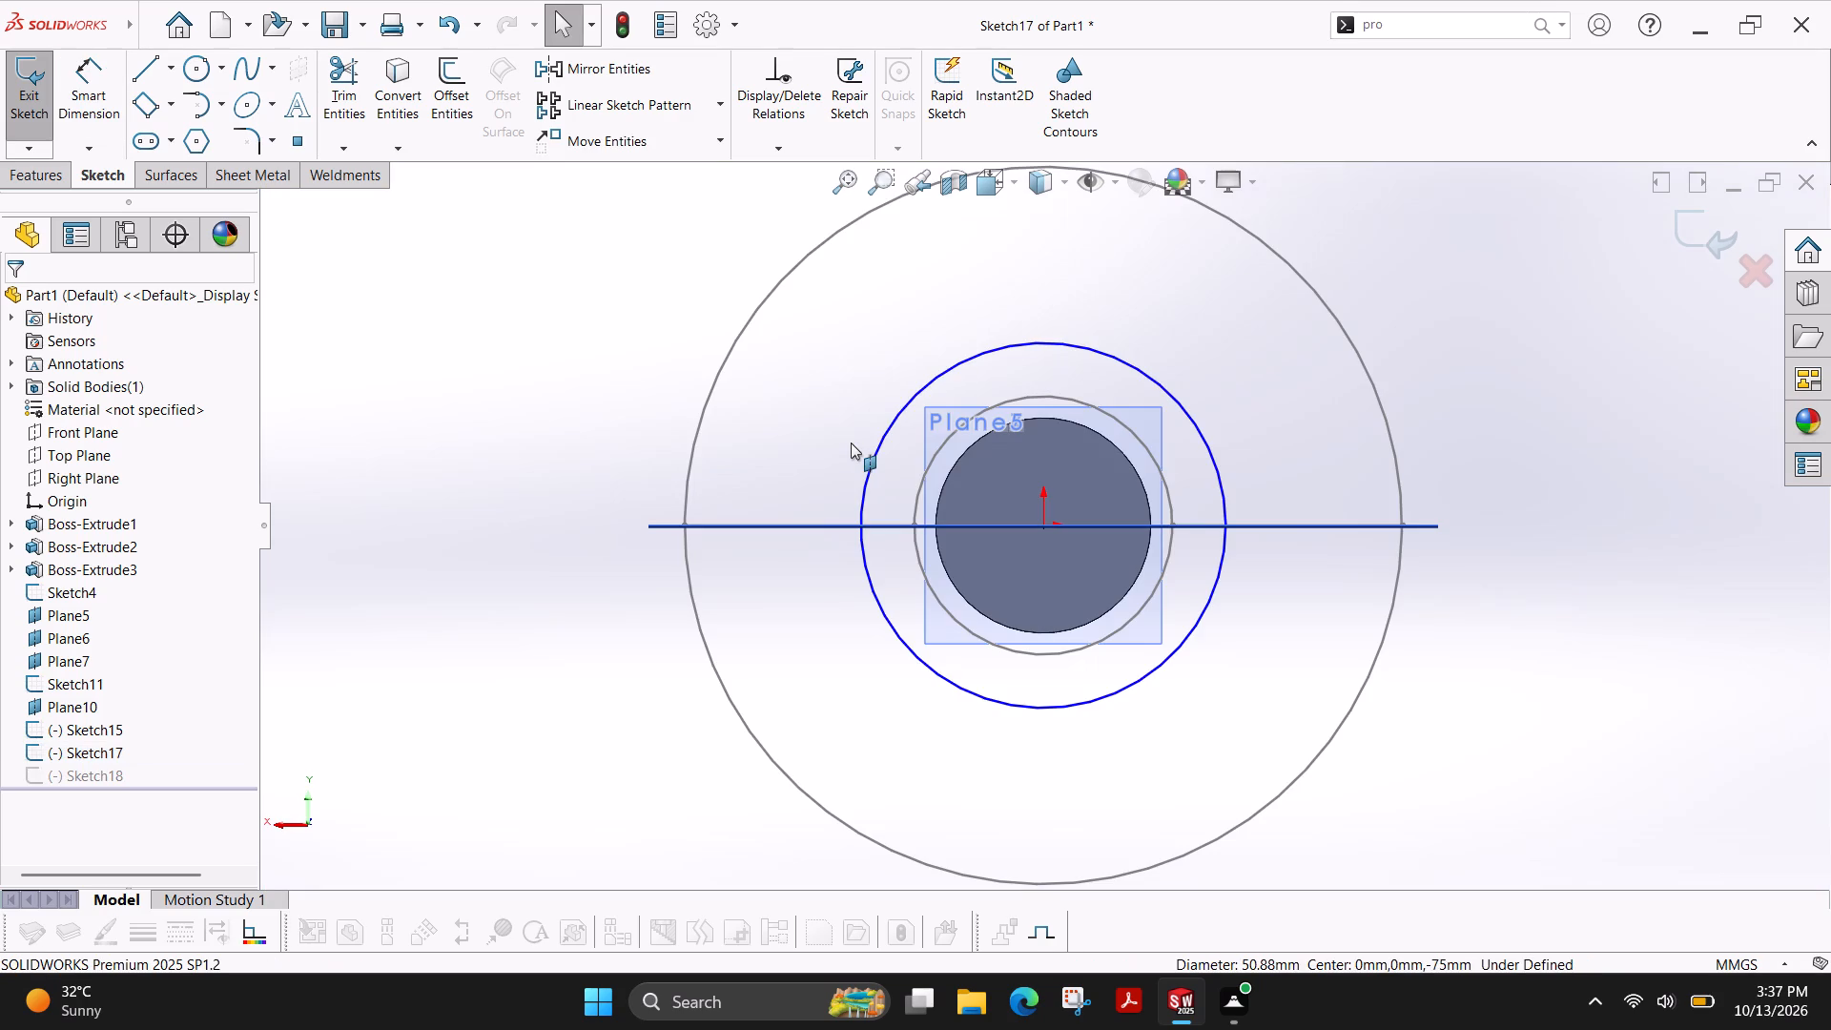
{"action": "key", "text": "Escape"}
Undo the intermediate circle, guide lines, 36 mm circle and all reference planes, back to the 100 mm circle's sketch.
{"action": "key", "text": "ctrl+z"}
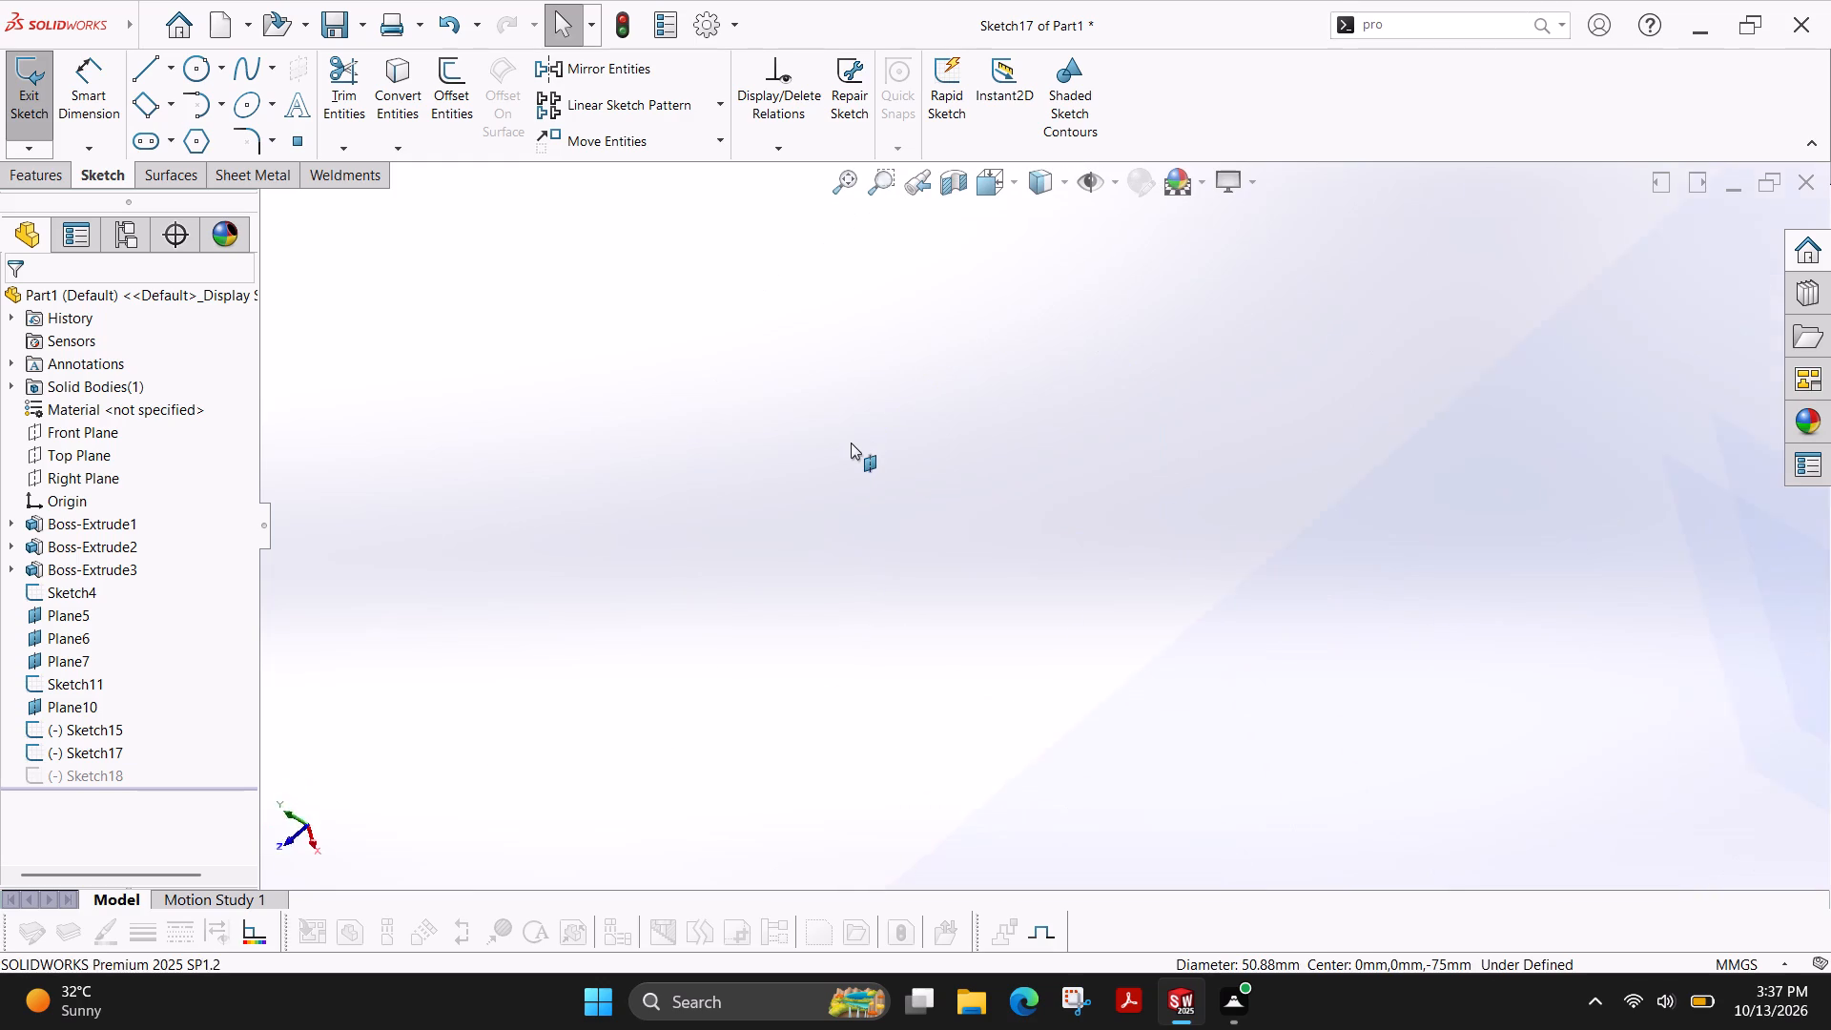
{"action": "scroll", "coordinate": [851, 443], "scroll_direction": "down", "scroll_amount": 2}
{"action": "scroll", "coordinate": [851, 443], "scroll_direction": "up", "scroll_amount": 14}
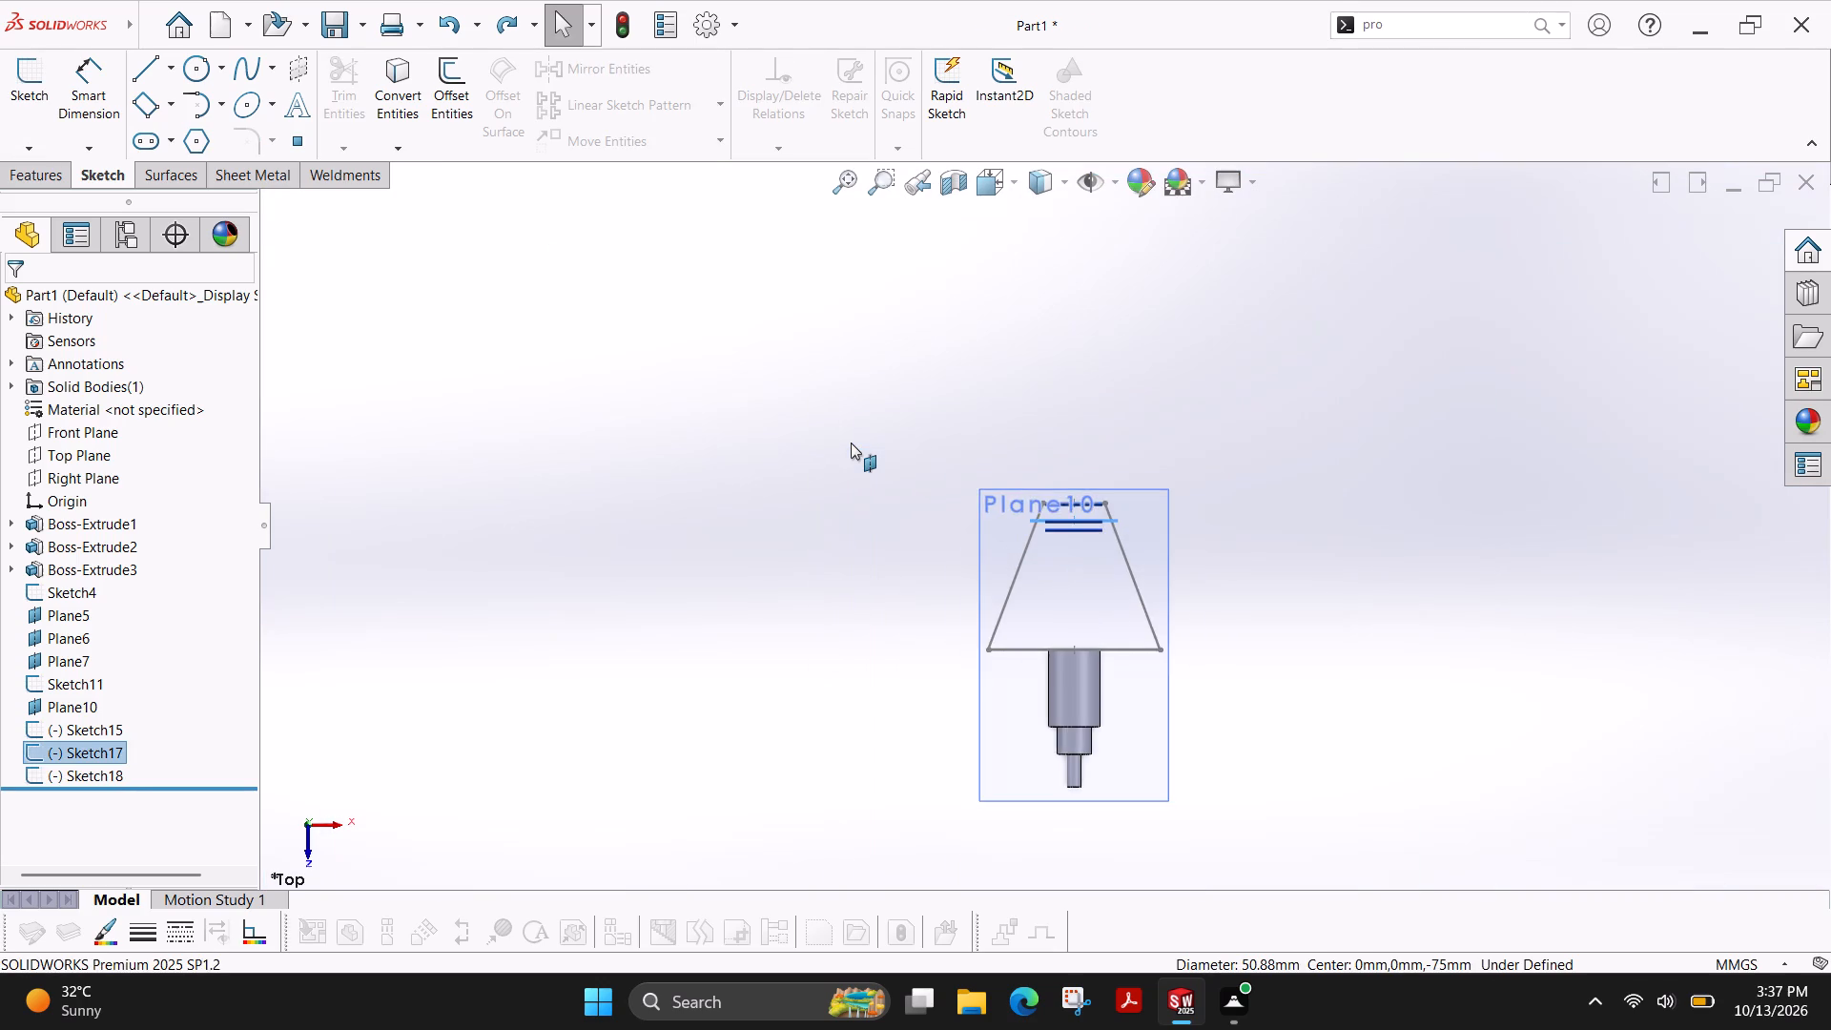
{"action": "scroll", "coordinate": [993, 442], "scroll_direction": "down", "scroll_amount": 1}
{"action": "key", "text": "ctrl+z"}
{"action": "key", "text": "ctrl+z"}
{"action": "key", "text": "ctrl+z"}
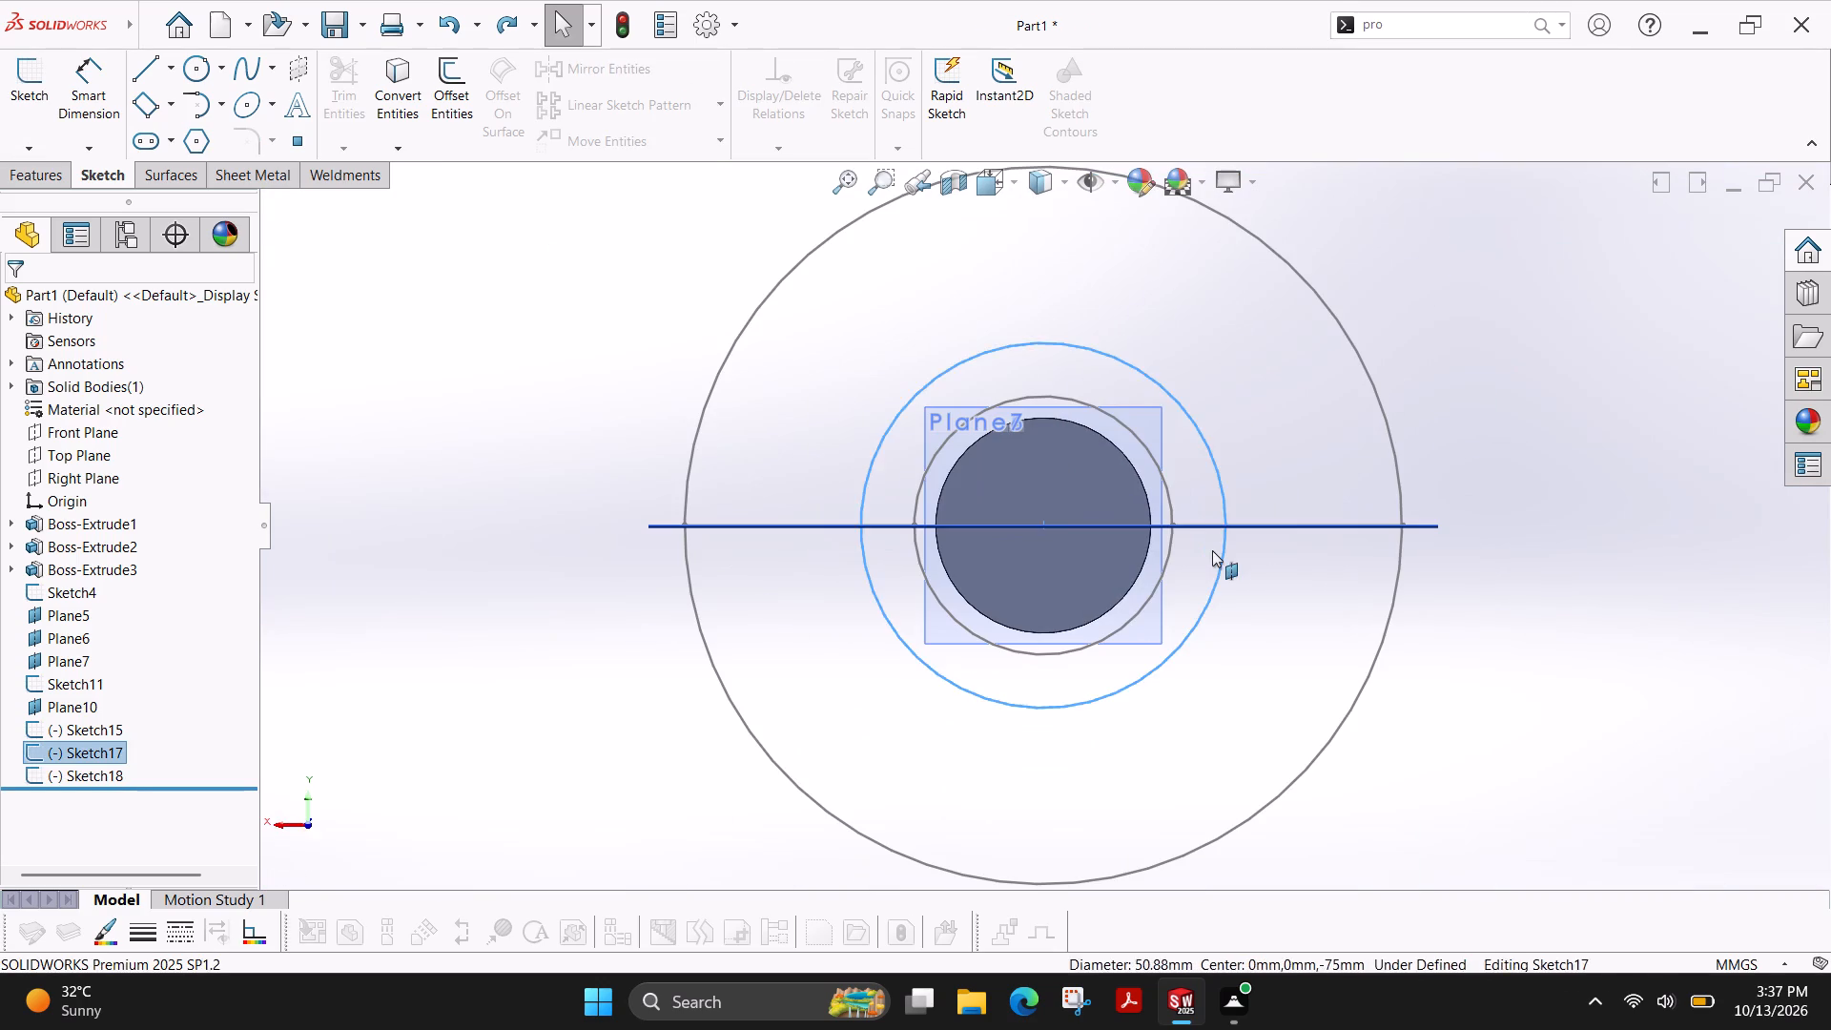
{"action": "key", "text": "ctrl+z"}
{"action": "key", "text": "ctrl+z"}
{"action": "key", "text": "ctrl+z"}
{"action": "key", "text": "ctrl+z"}
{"action": "key", "text": "ctrl+z"}
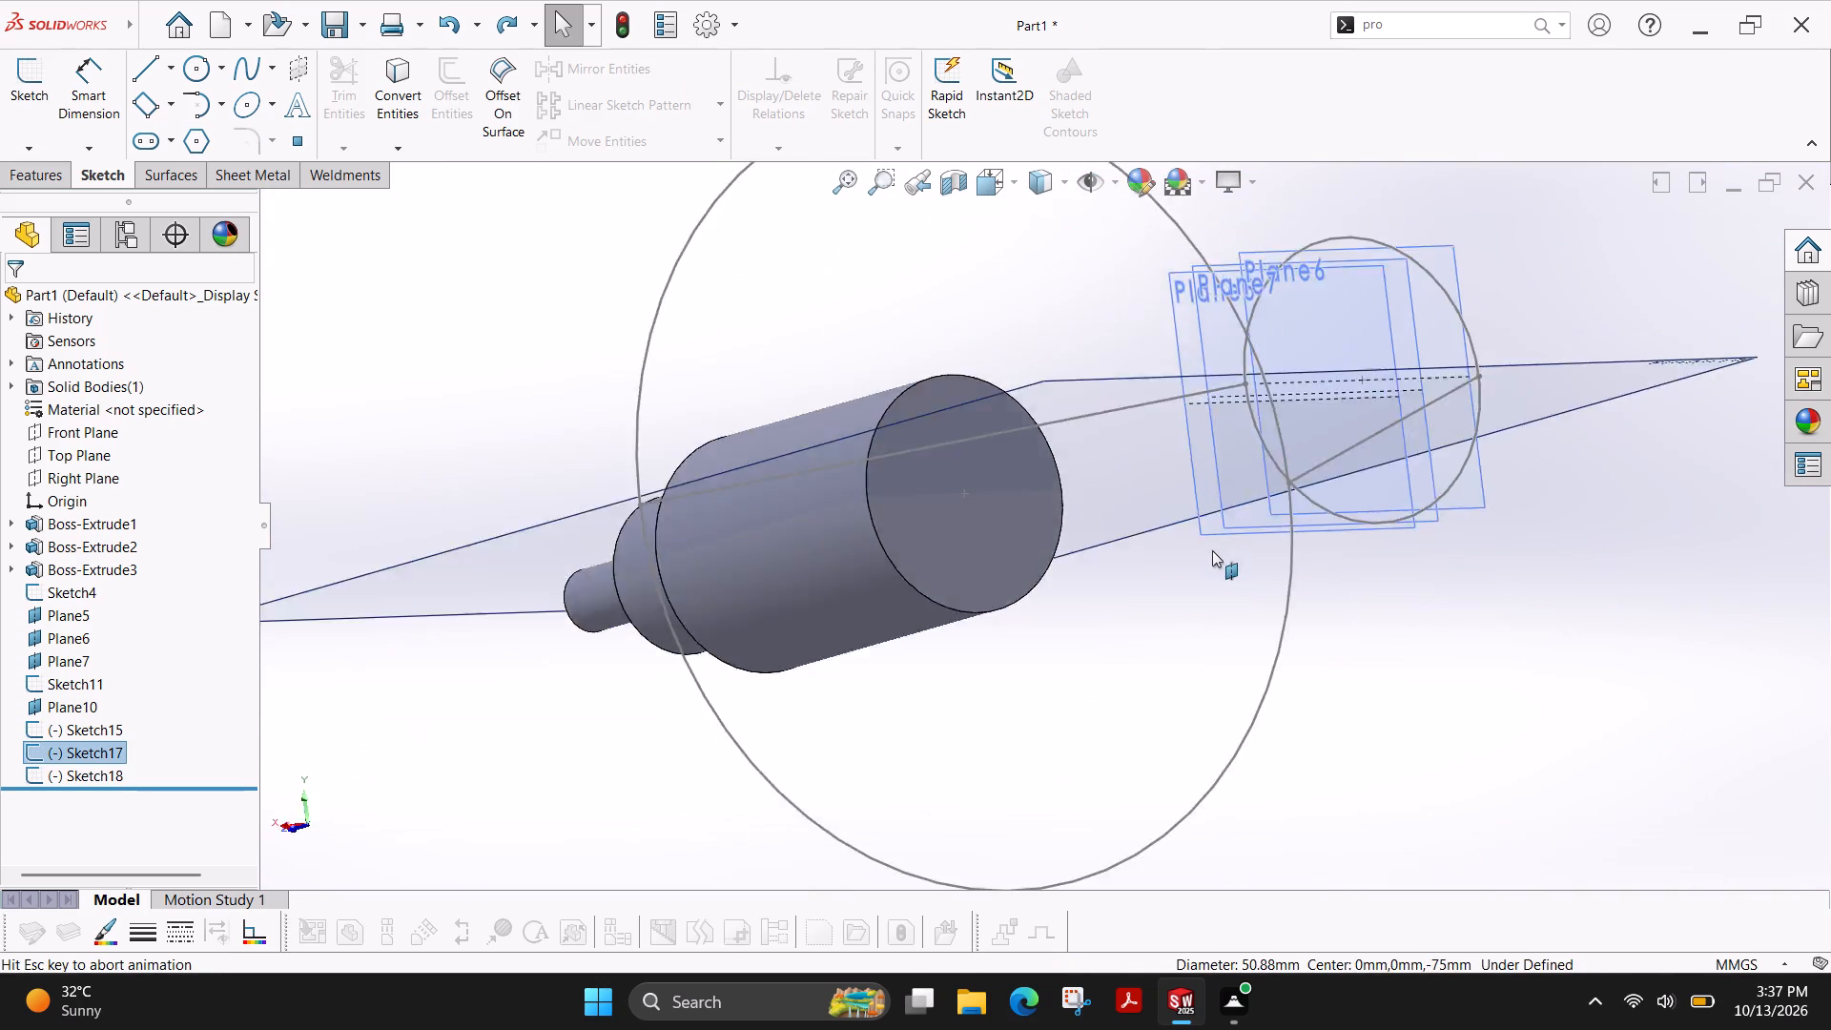
{"action": "key", "text": "ctrl+z"}
{"action": "key", "text": "ctrl+z"}
{"action": "key", "text": "ctrl+z"}
{"action": "key", "text": "ctrl+z"}
{"action": "key", "text": "ctrl+z"}
{"action": "key", "text": "ctrl+z"}
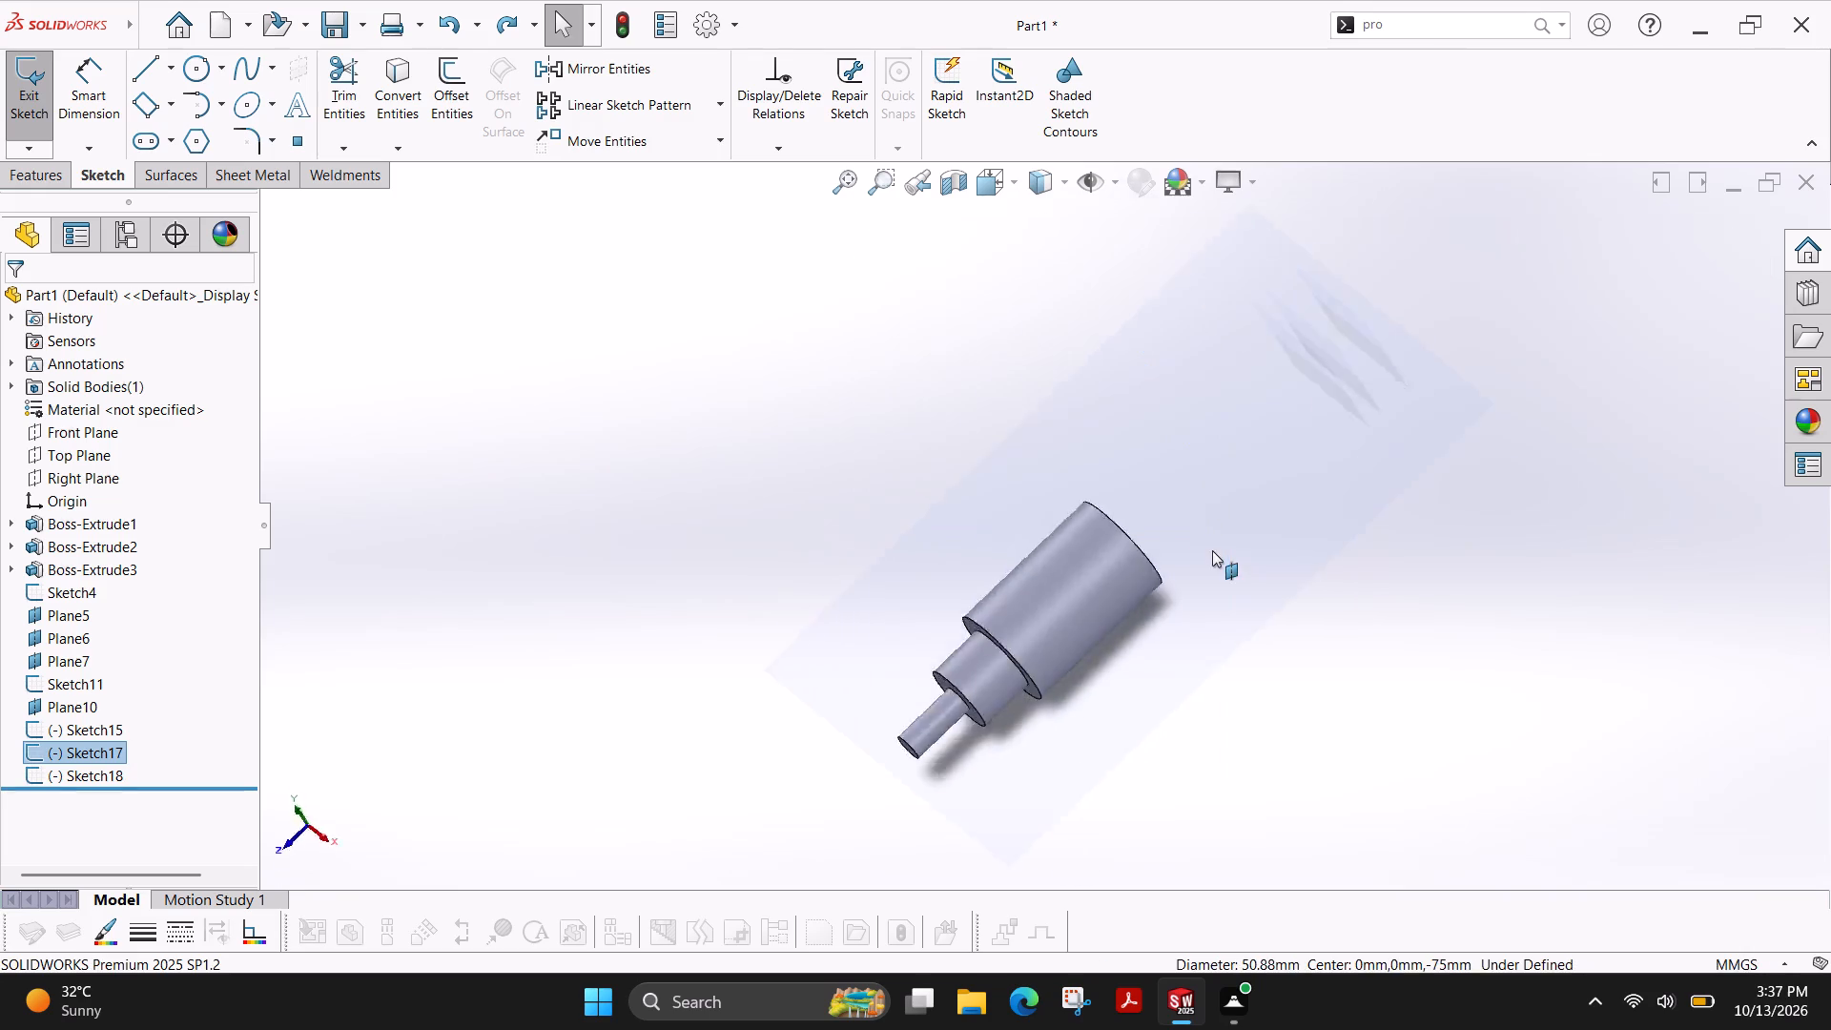
{"action": "key", "text": "ctrl+z"}
{"action": "key", "text": "ctrl+z"}
{"action": "key", "text": "ctrl+z"}
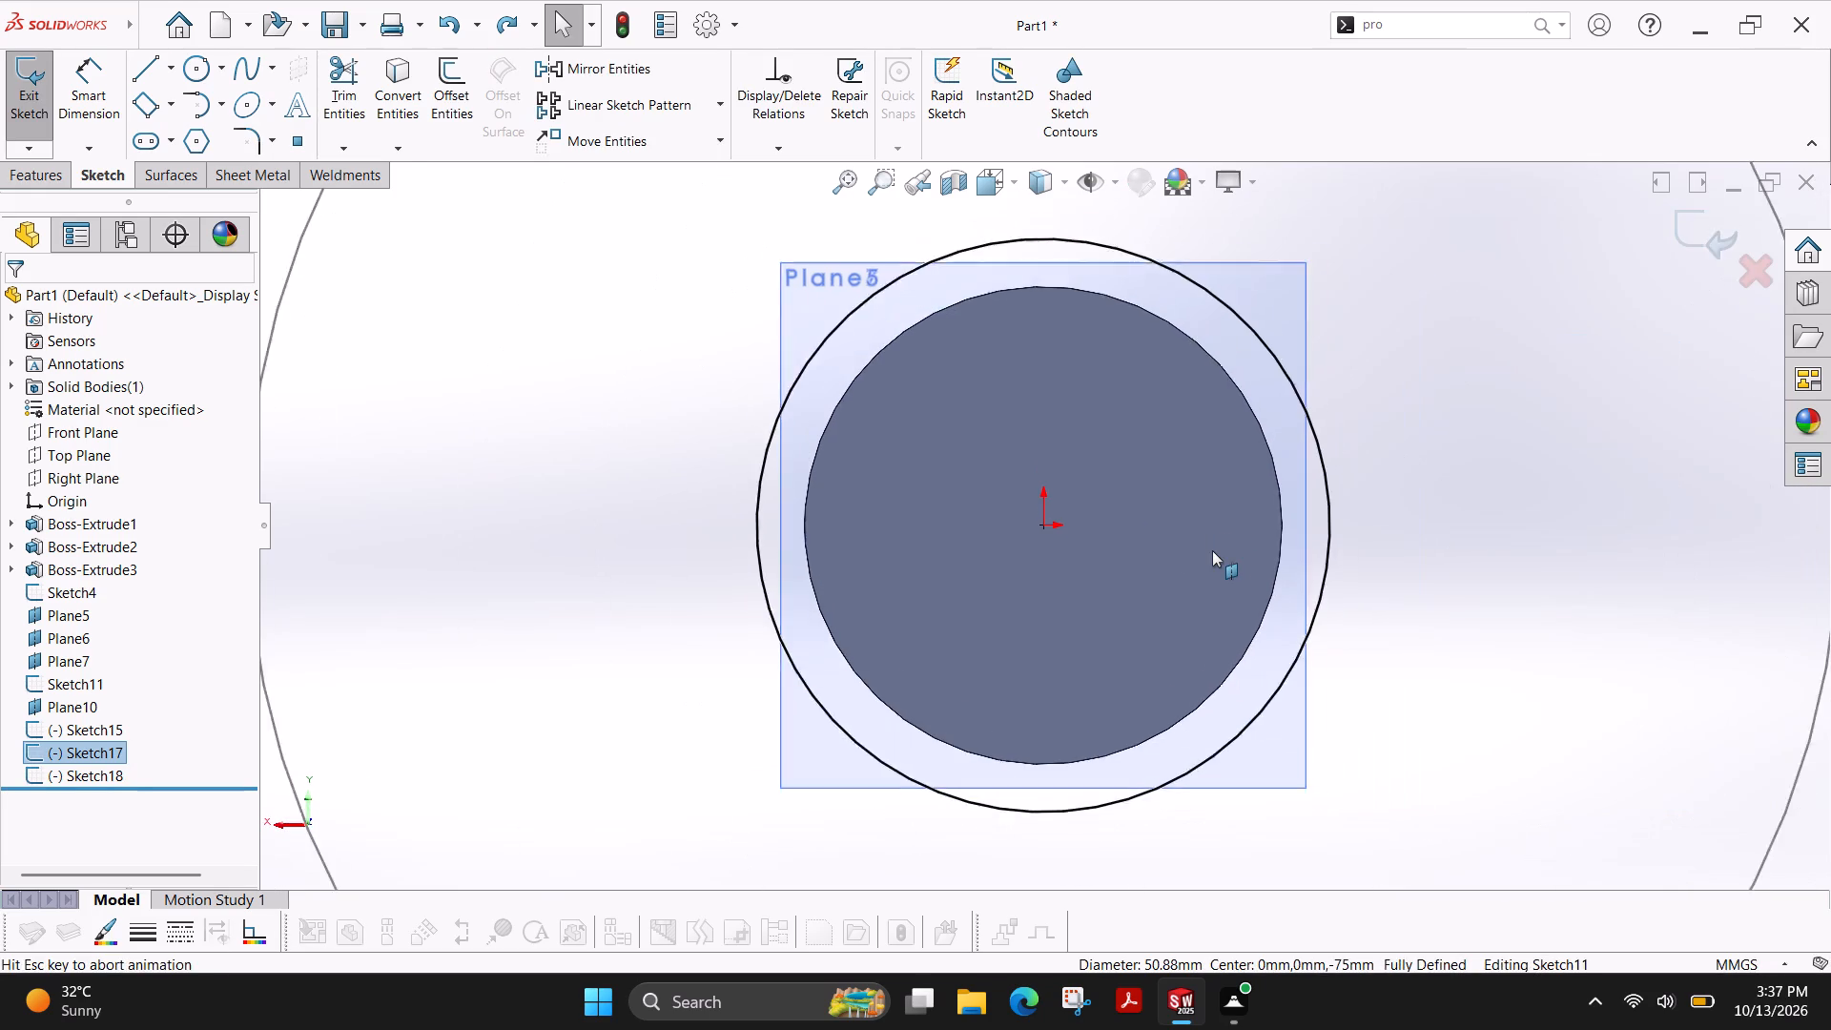
{"action": "key", "text": "ctrl+z"}
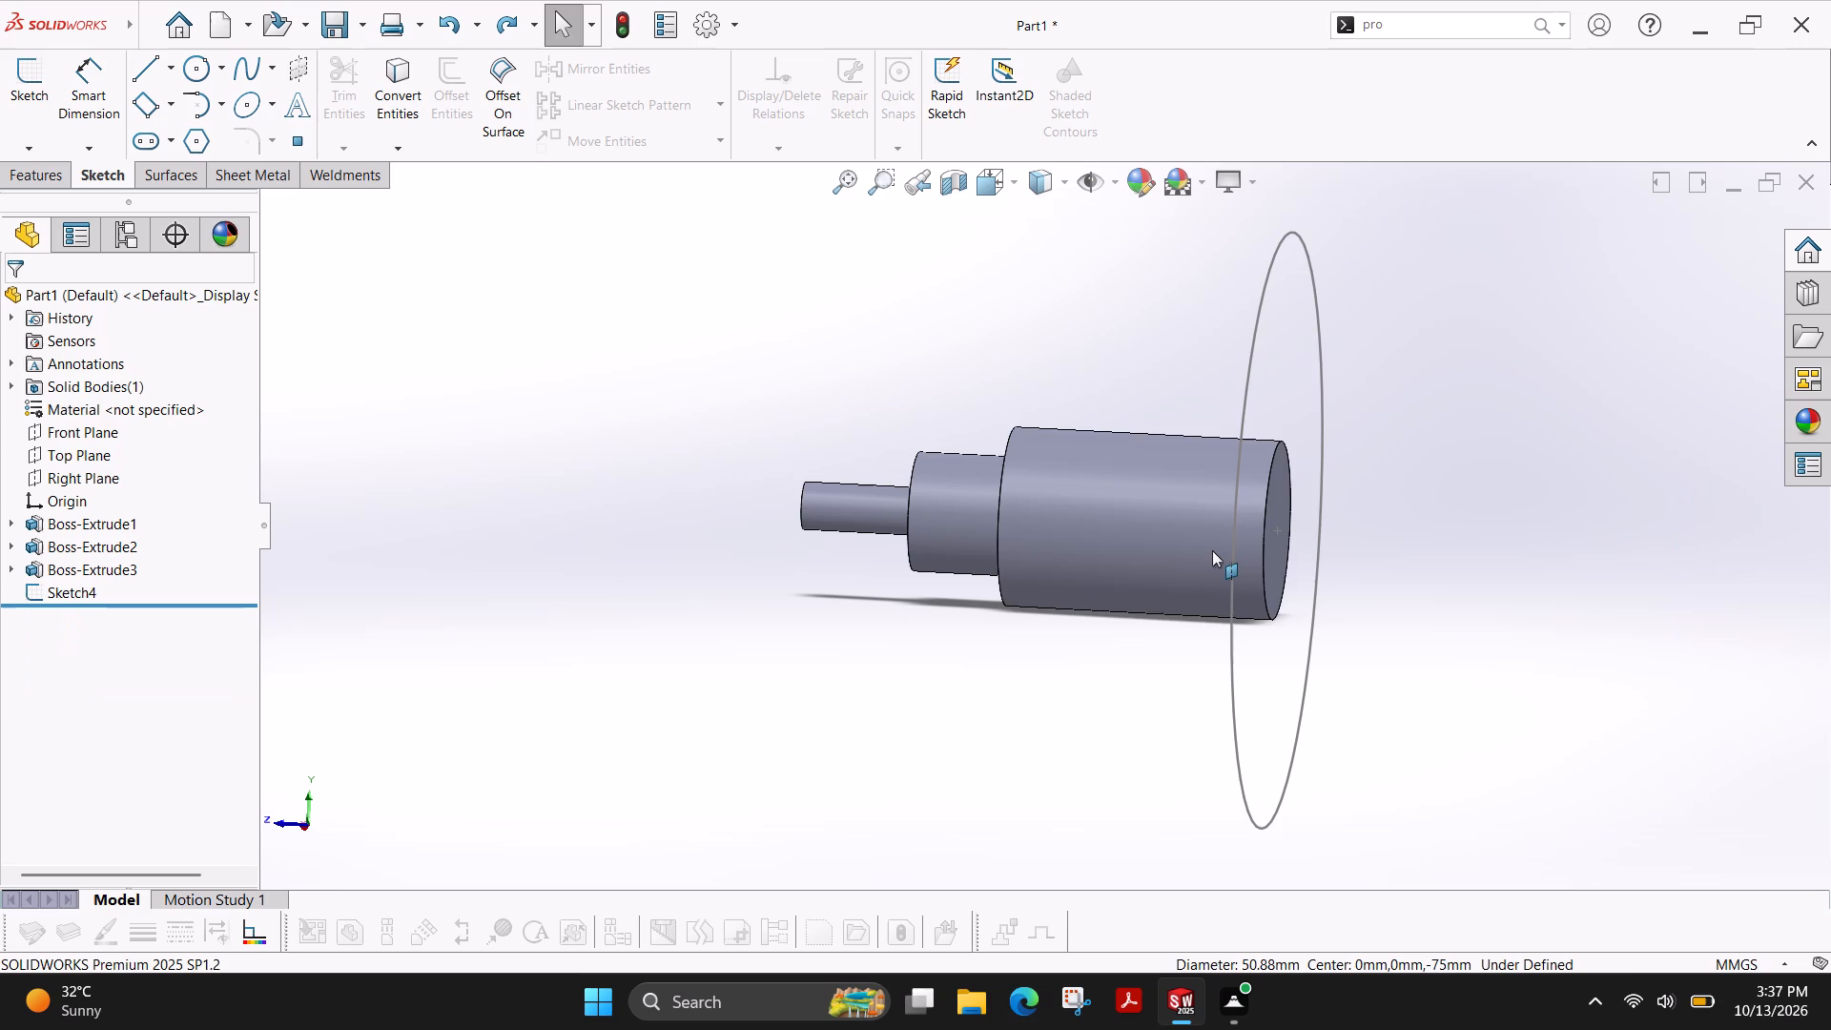
Open the 100 mm circle's sketch for review and exit it without editing.
{"action": "scroll", "coordinate": [1394, 561], "scroll_direction": "up", "scroll_amount": 6}
{"action": "scroll", "coordinate": [1228, 605], "scroll_direction": "down", "scroll_amount": 3}
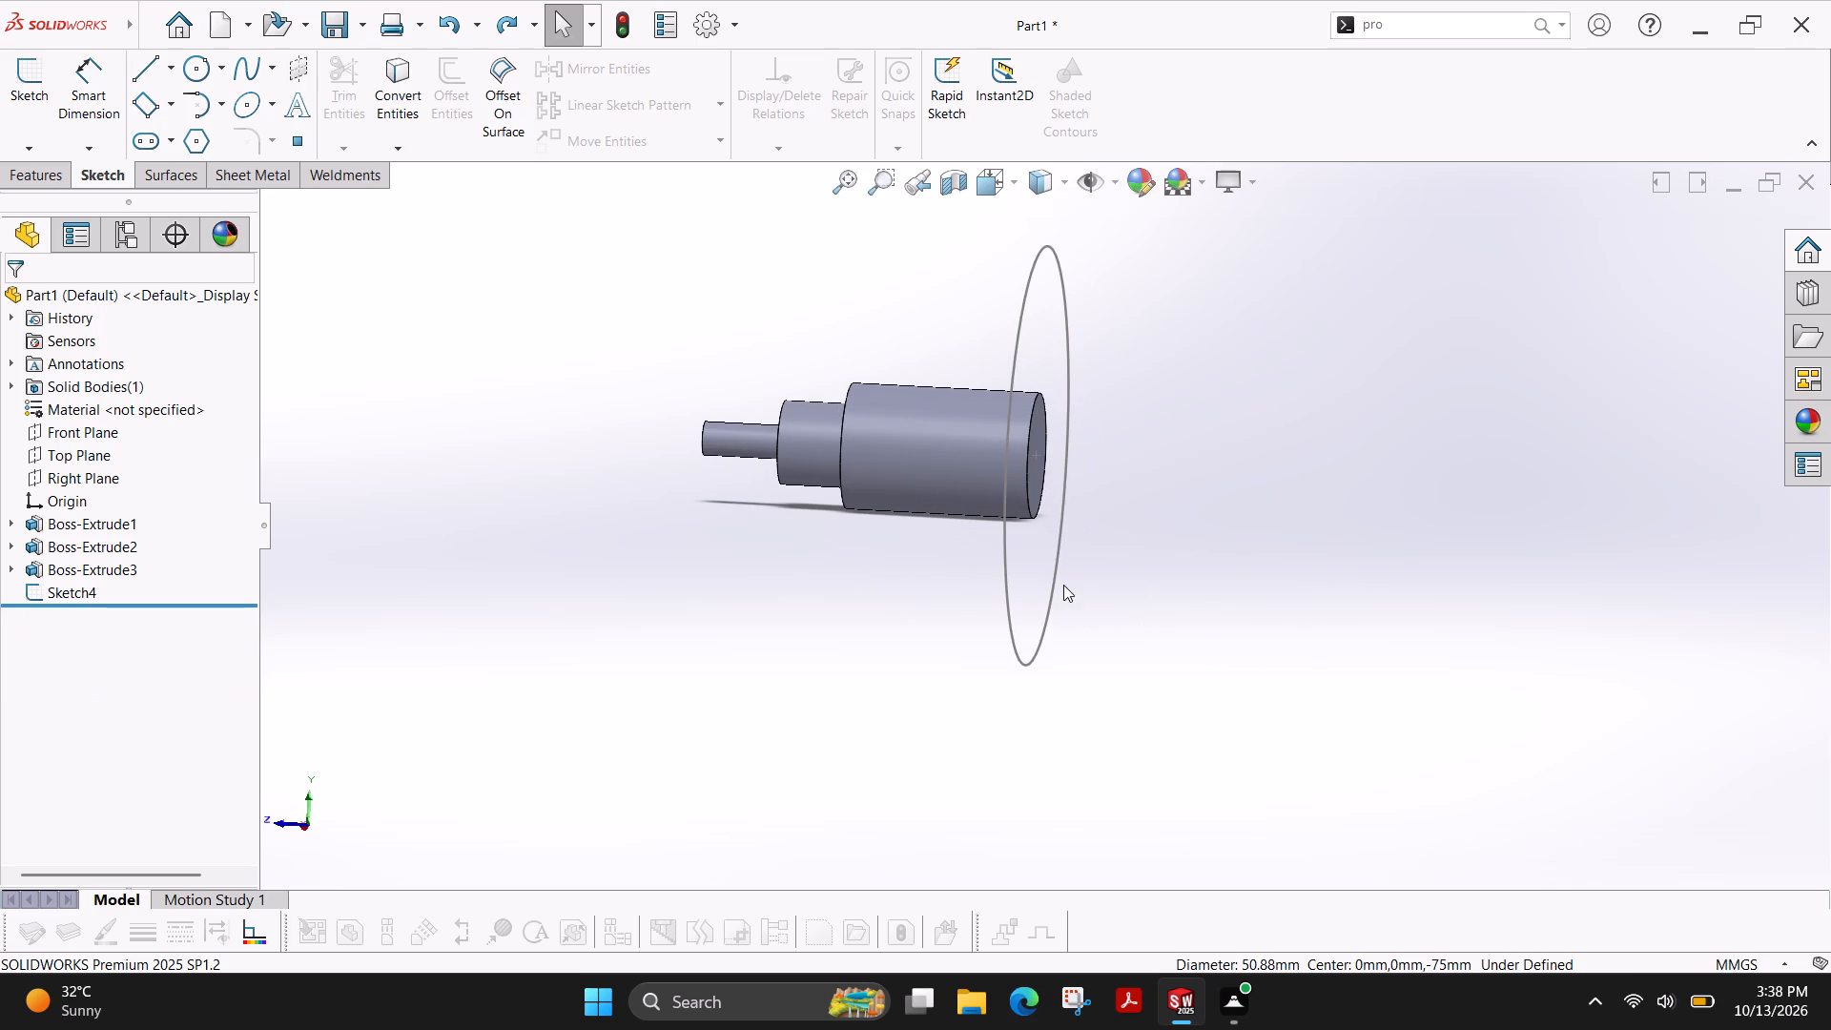
{"action": "left_click", "coordinate": [1008, 623]}
{"action": "double_click", "coordinate": [1010, 624]}
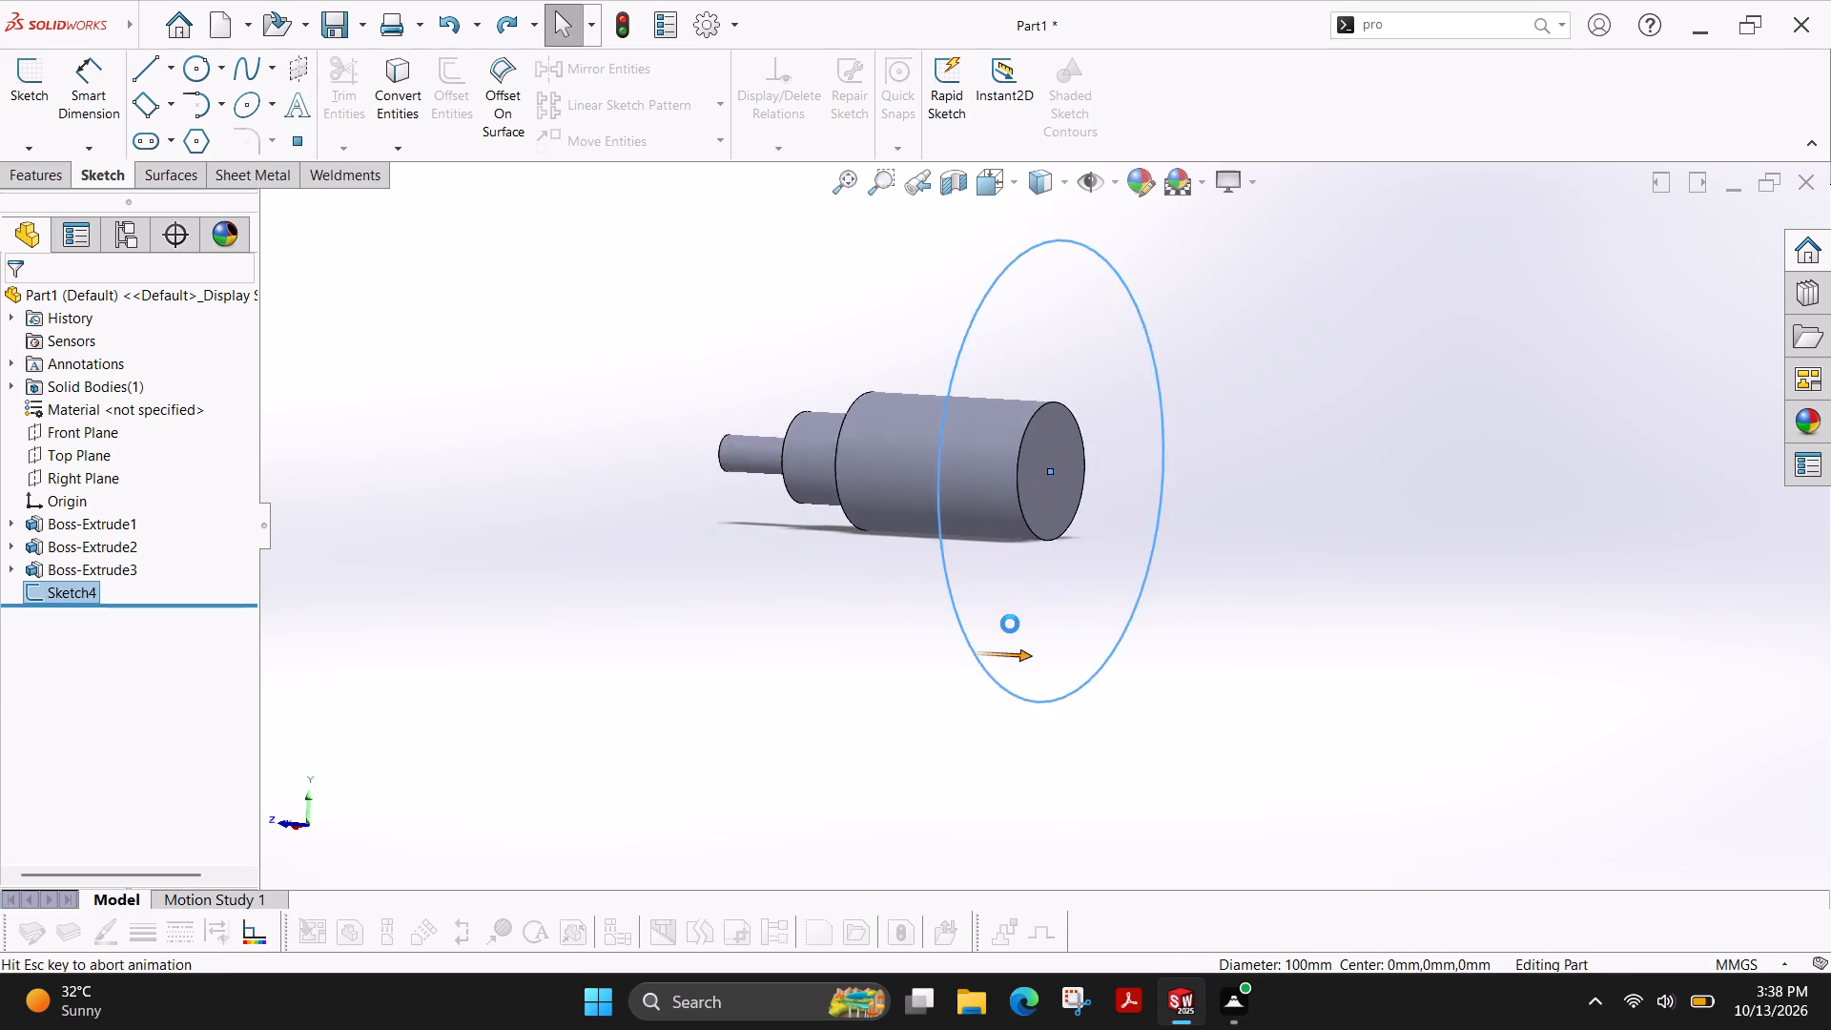
{"action": "left_click", "coordinate": [36, 120]}
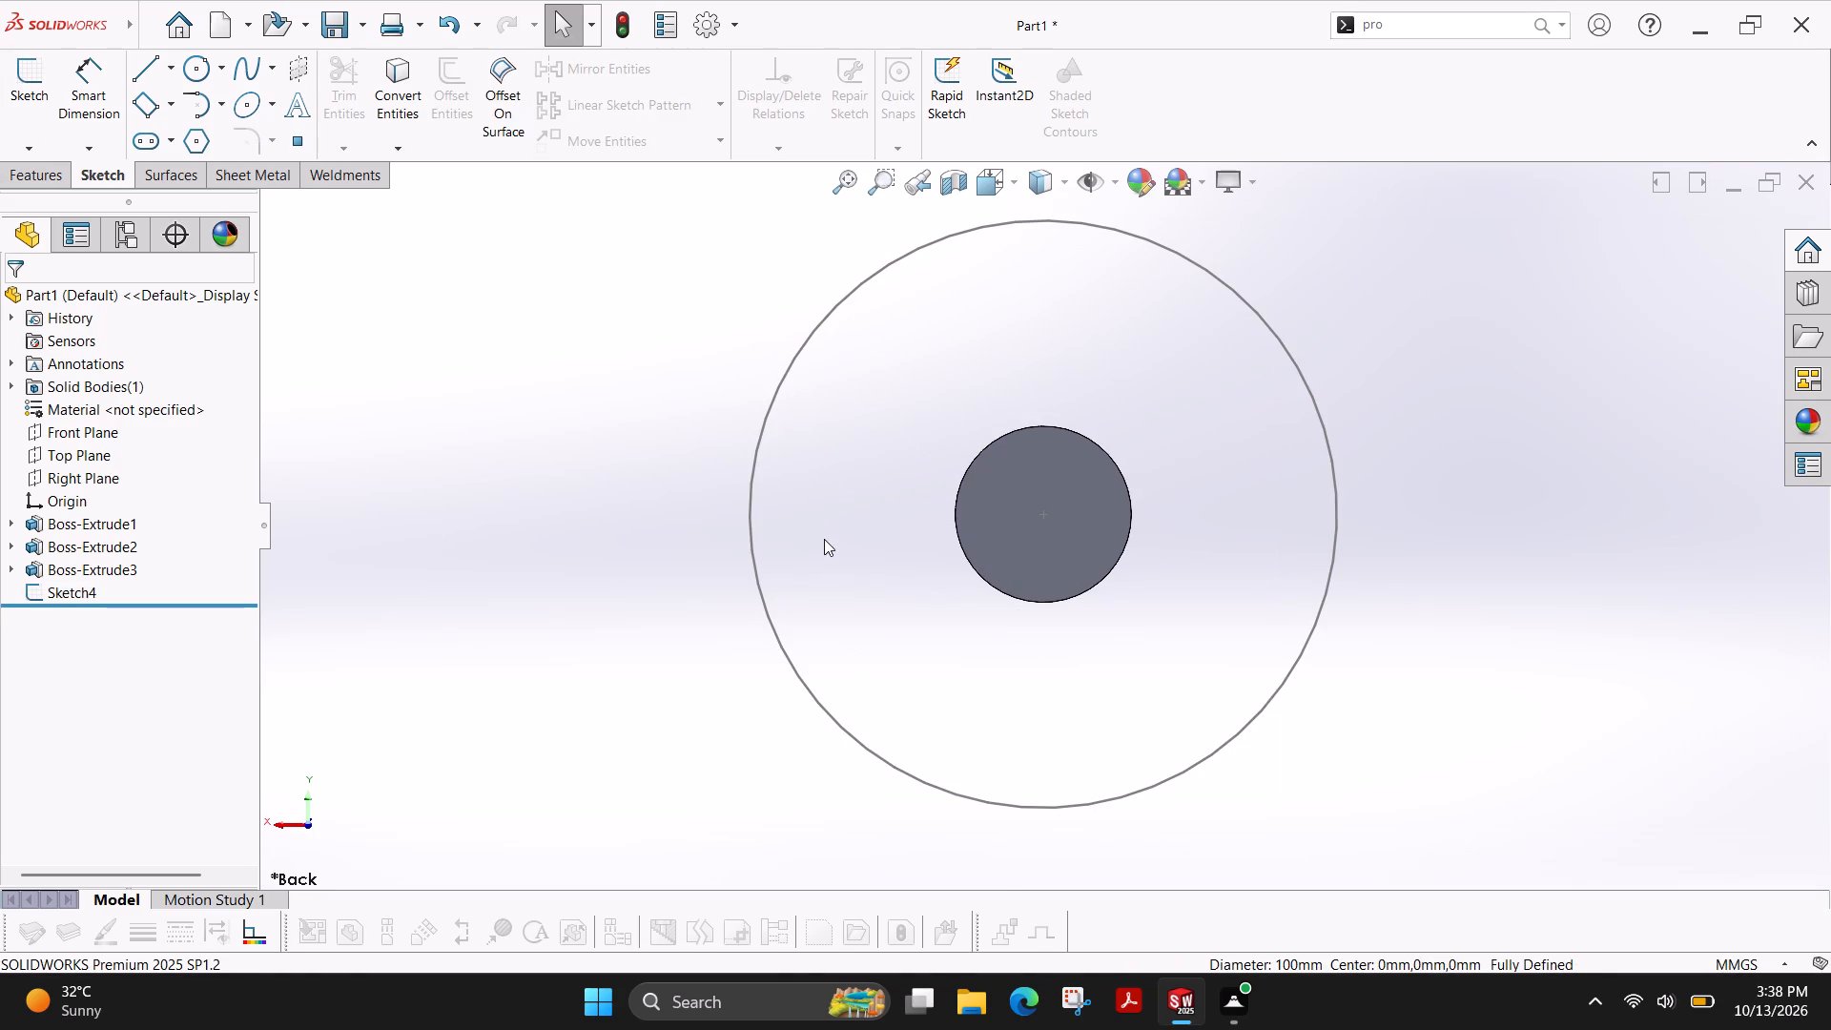
Create a reference plane offset 85 mm outward from the back face of the shaft's largest cylinder.
{"action": "middle_click_drag", "start_coordinate": [789, 499], "coordinate": [941, 498], "text": "ctrl+shift"}
{"action": "scroll", "coordinate": [941, 498], "scroll_direction": "up", "scroll_amount": 2}
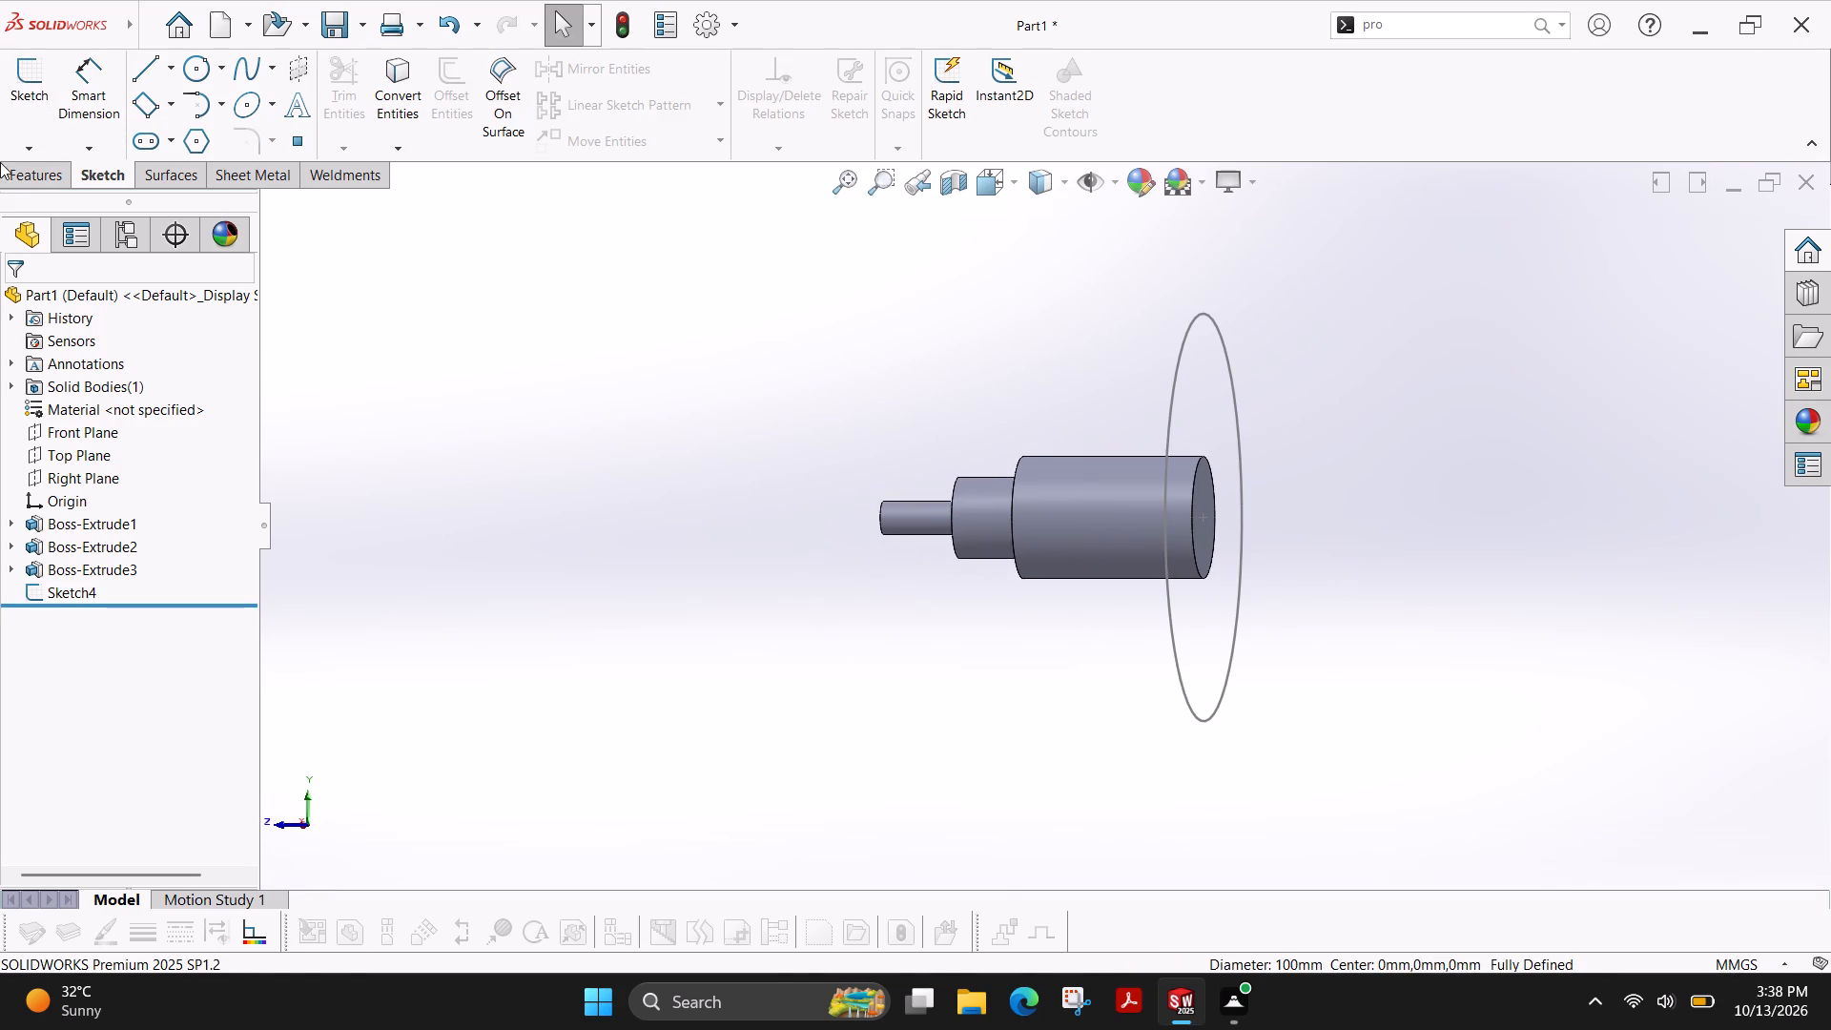
{"action": "left_click", "coordinate": [31, 171]}
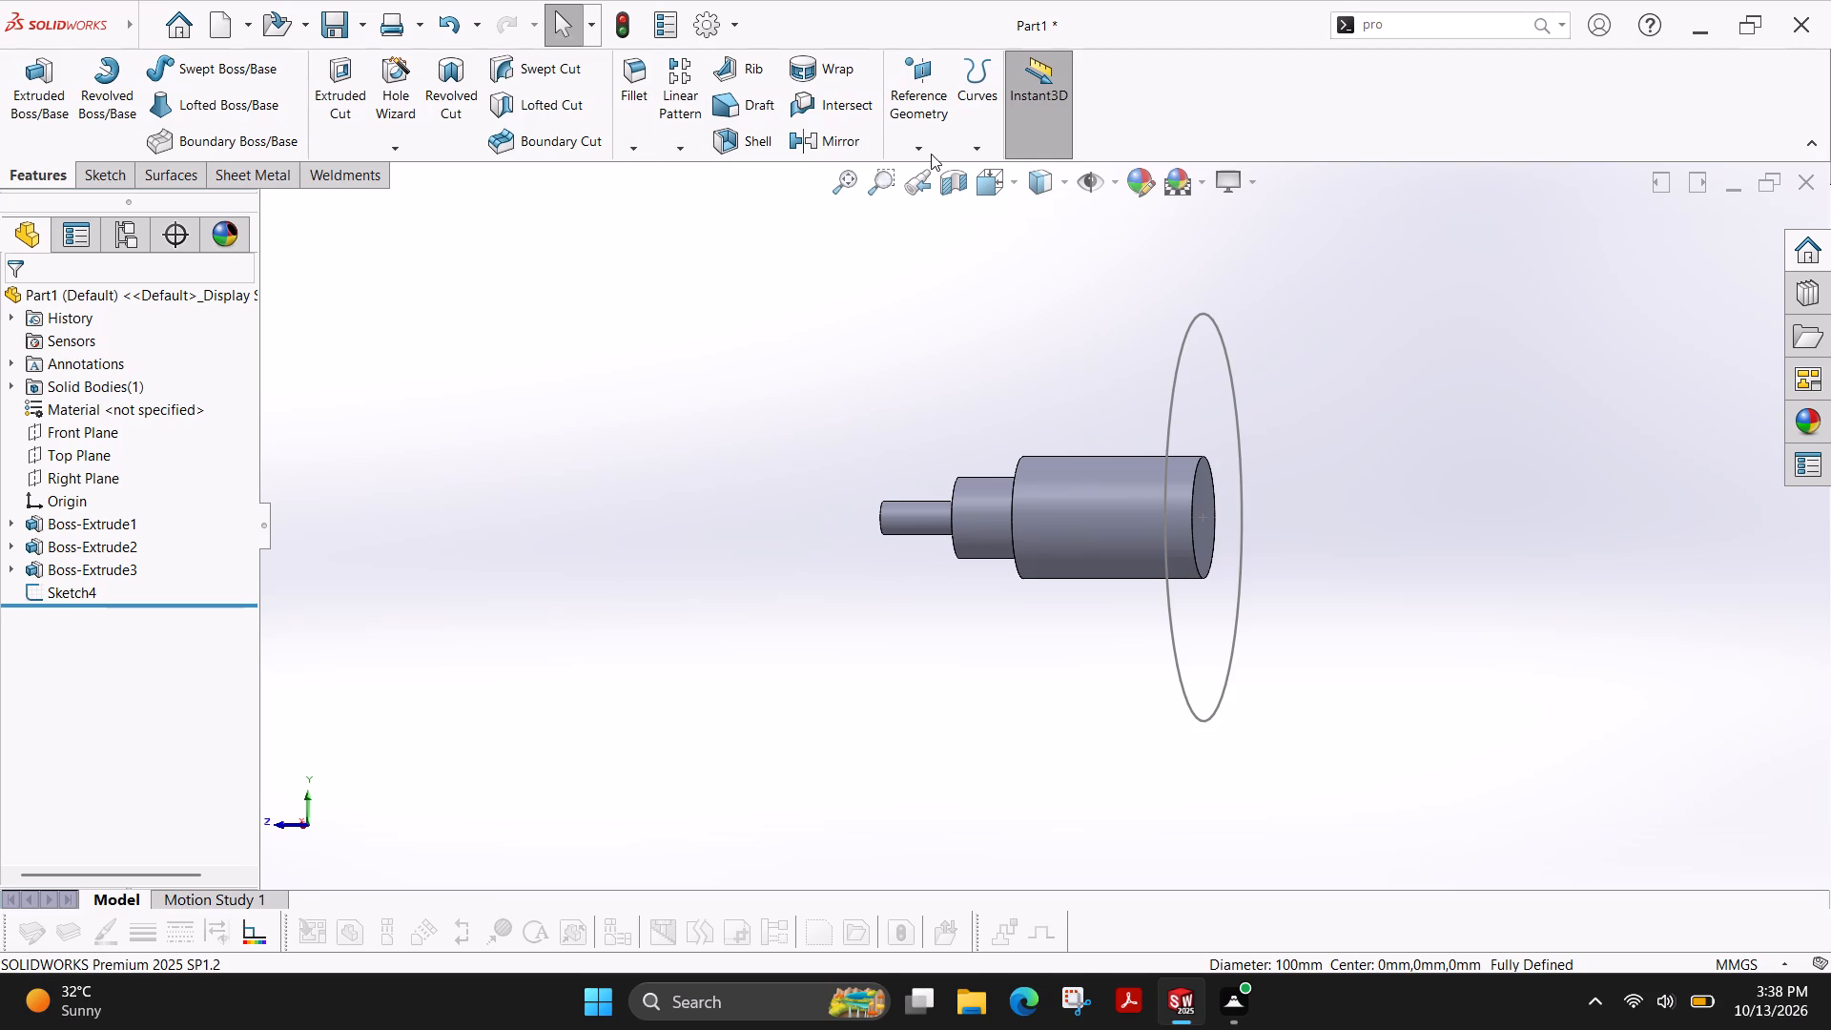
{"action": "left_click", "coordinate": [931, 154]}
{"action": "left_click", "coordinate": [951, 180]}
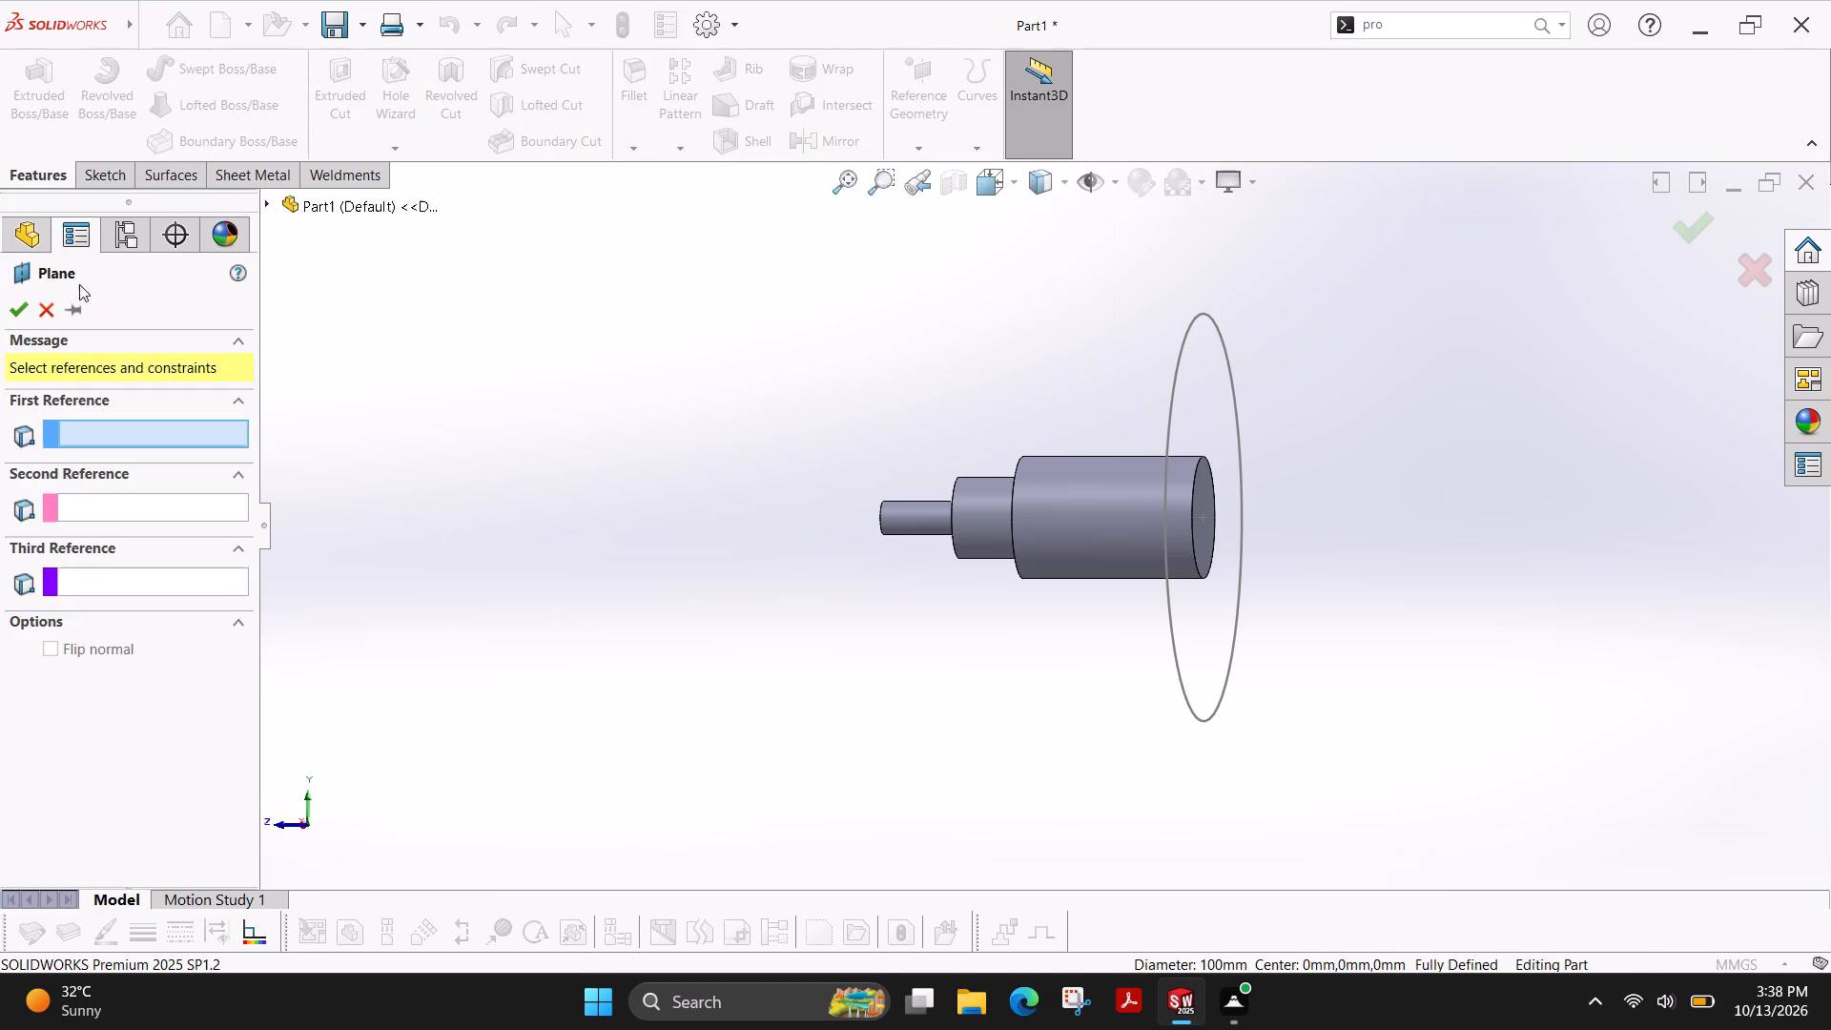
{"action": "left_click", "coordinate": [1209, 486]}
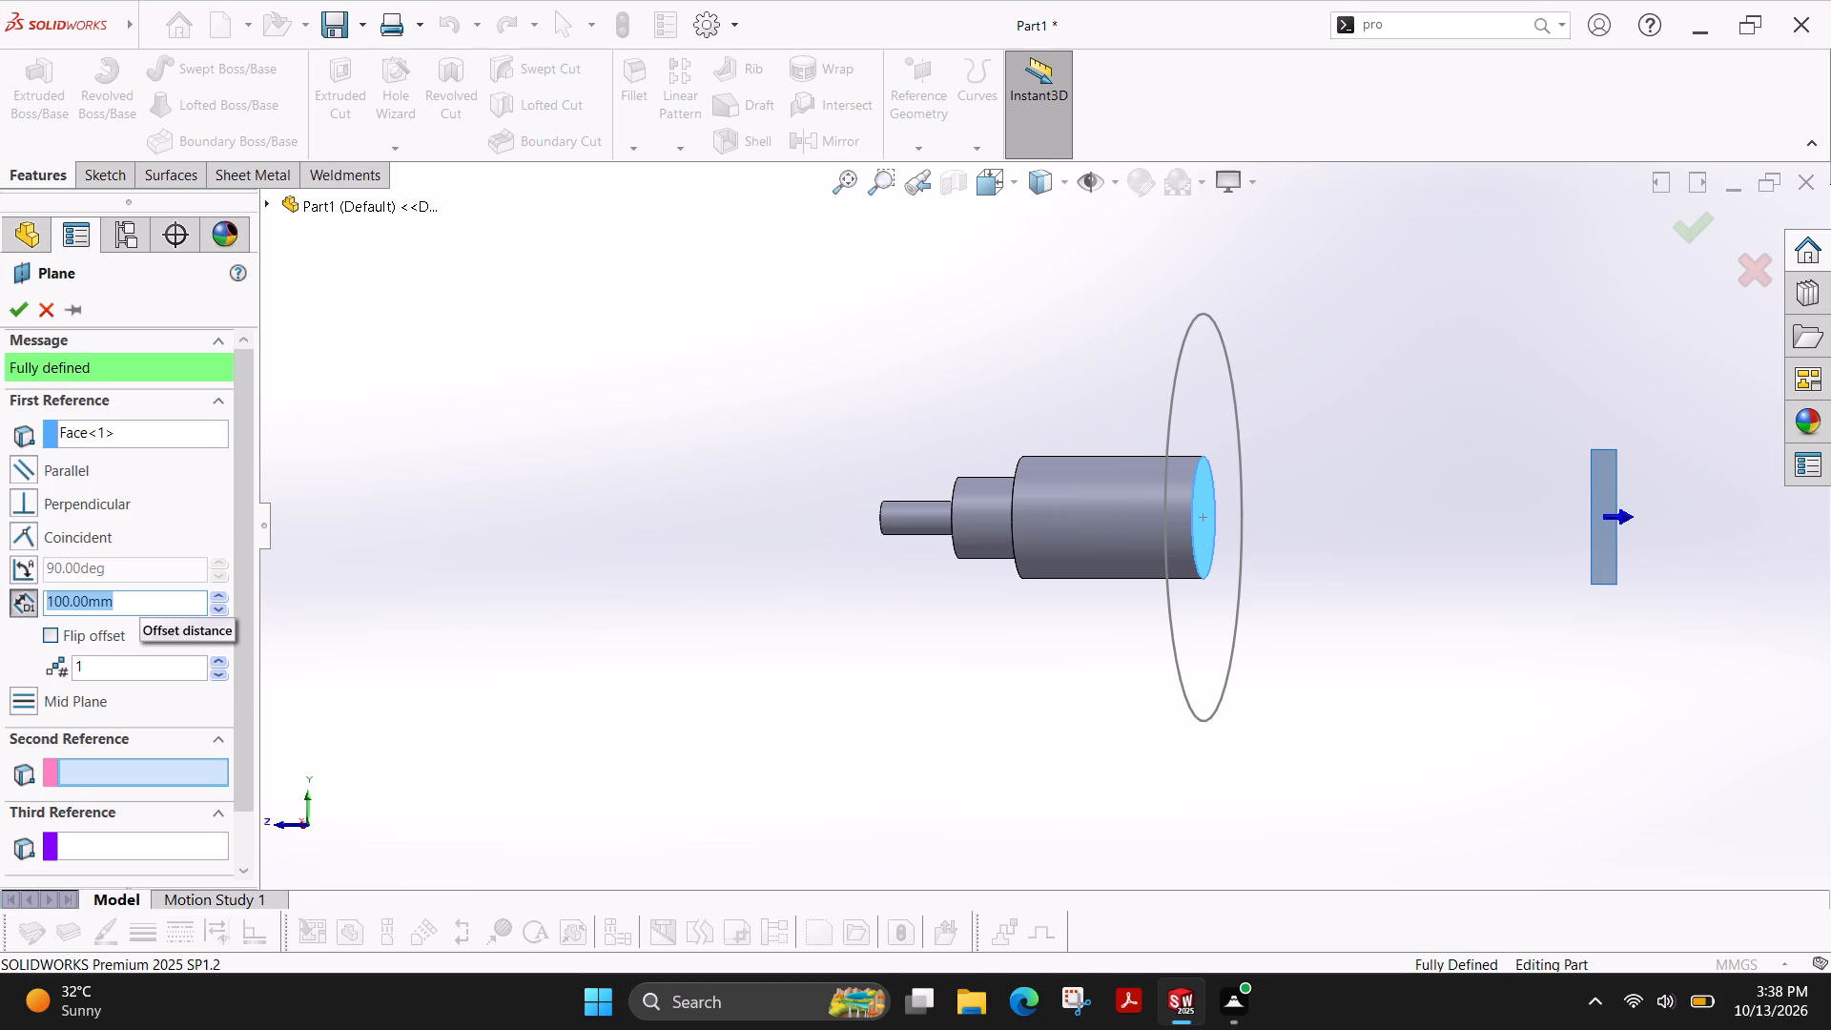
{"action": "type", "text": "85"}
{"action": "key", "text": "Return"}
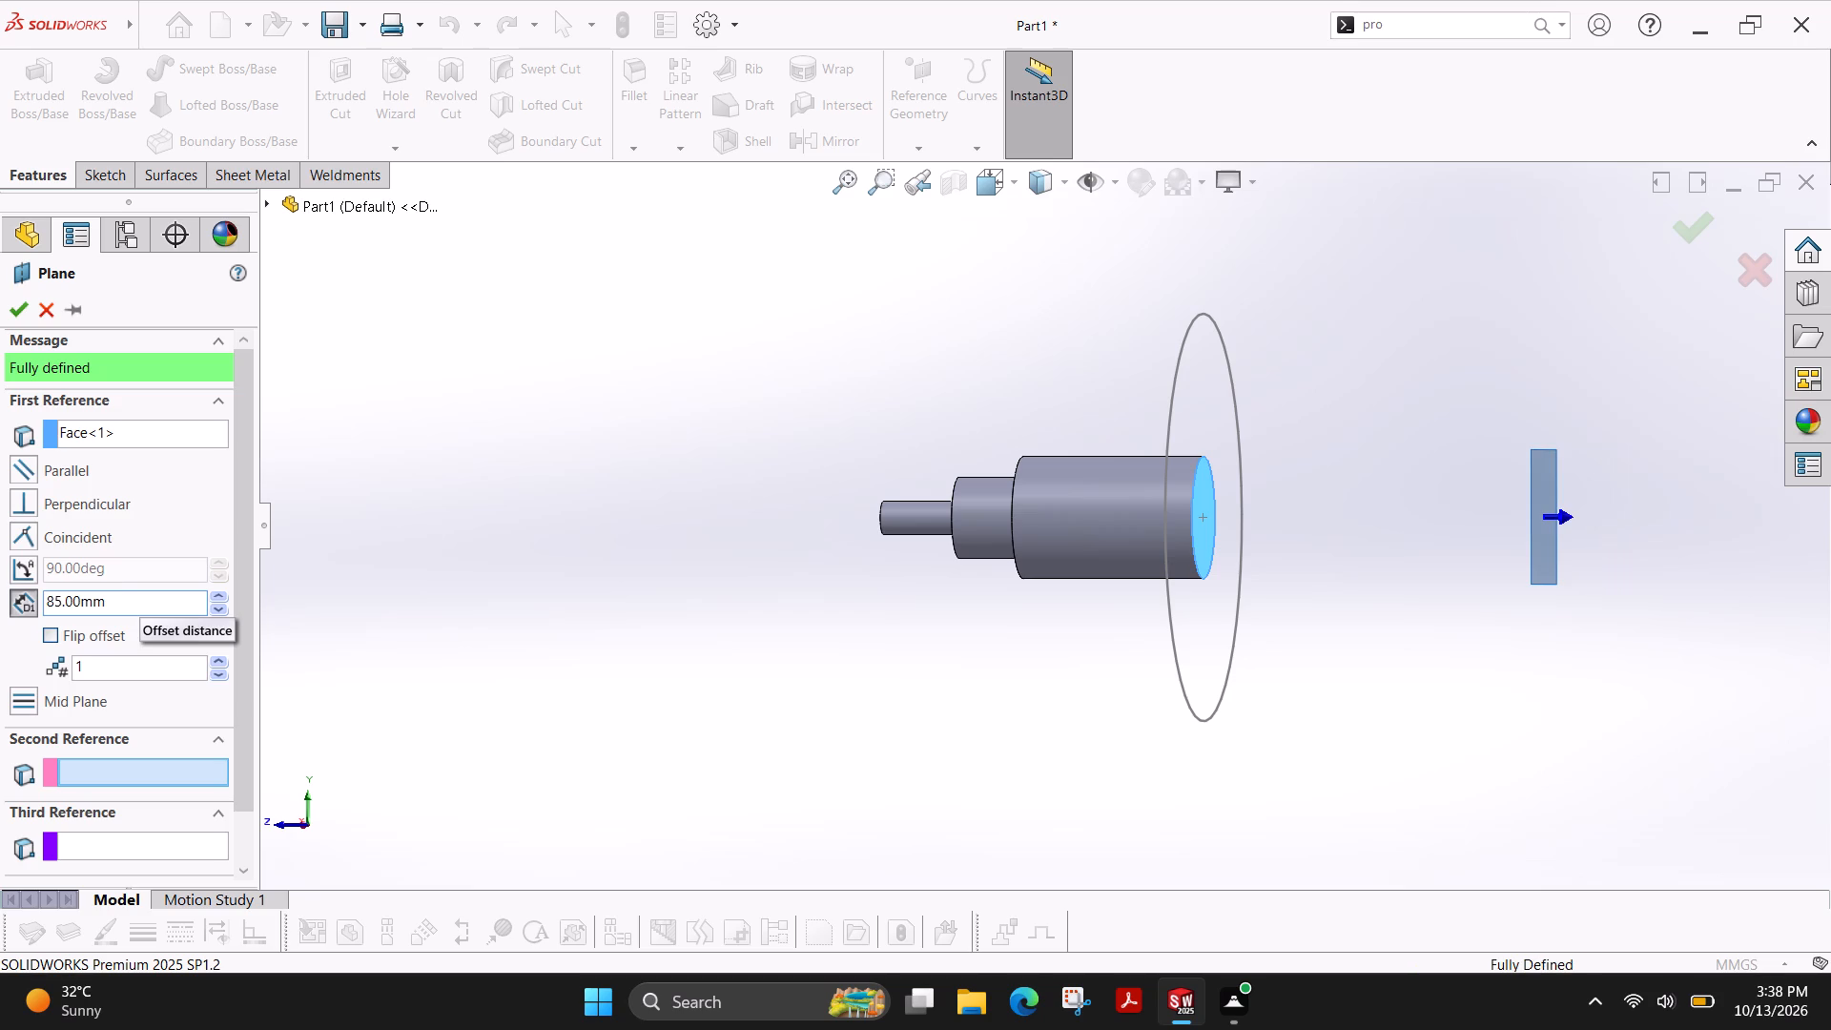
{"action": "left_click", "coordinate": [10, 317]}
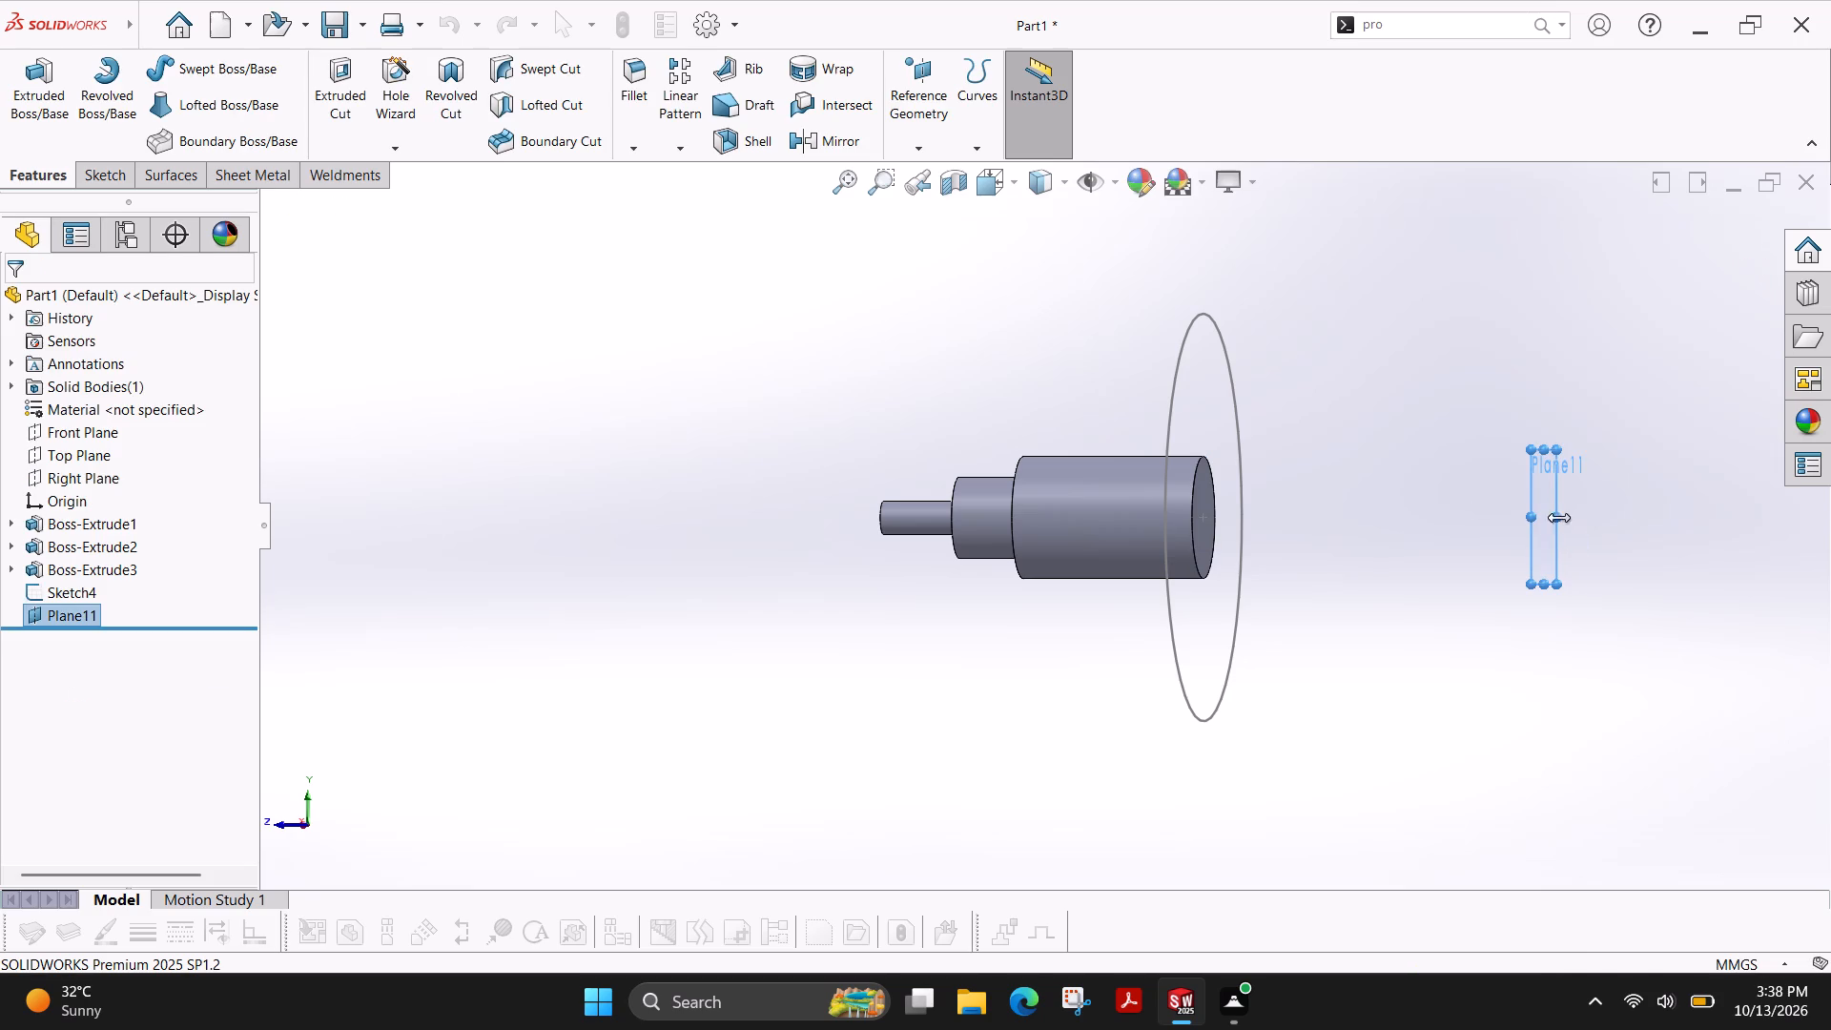
Sketch a circle of about 9.4 mm radius centred on the origin on the new 85 mm offset plane.
{"action": "left_click", "coordinate": [116, 175]}
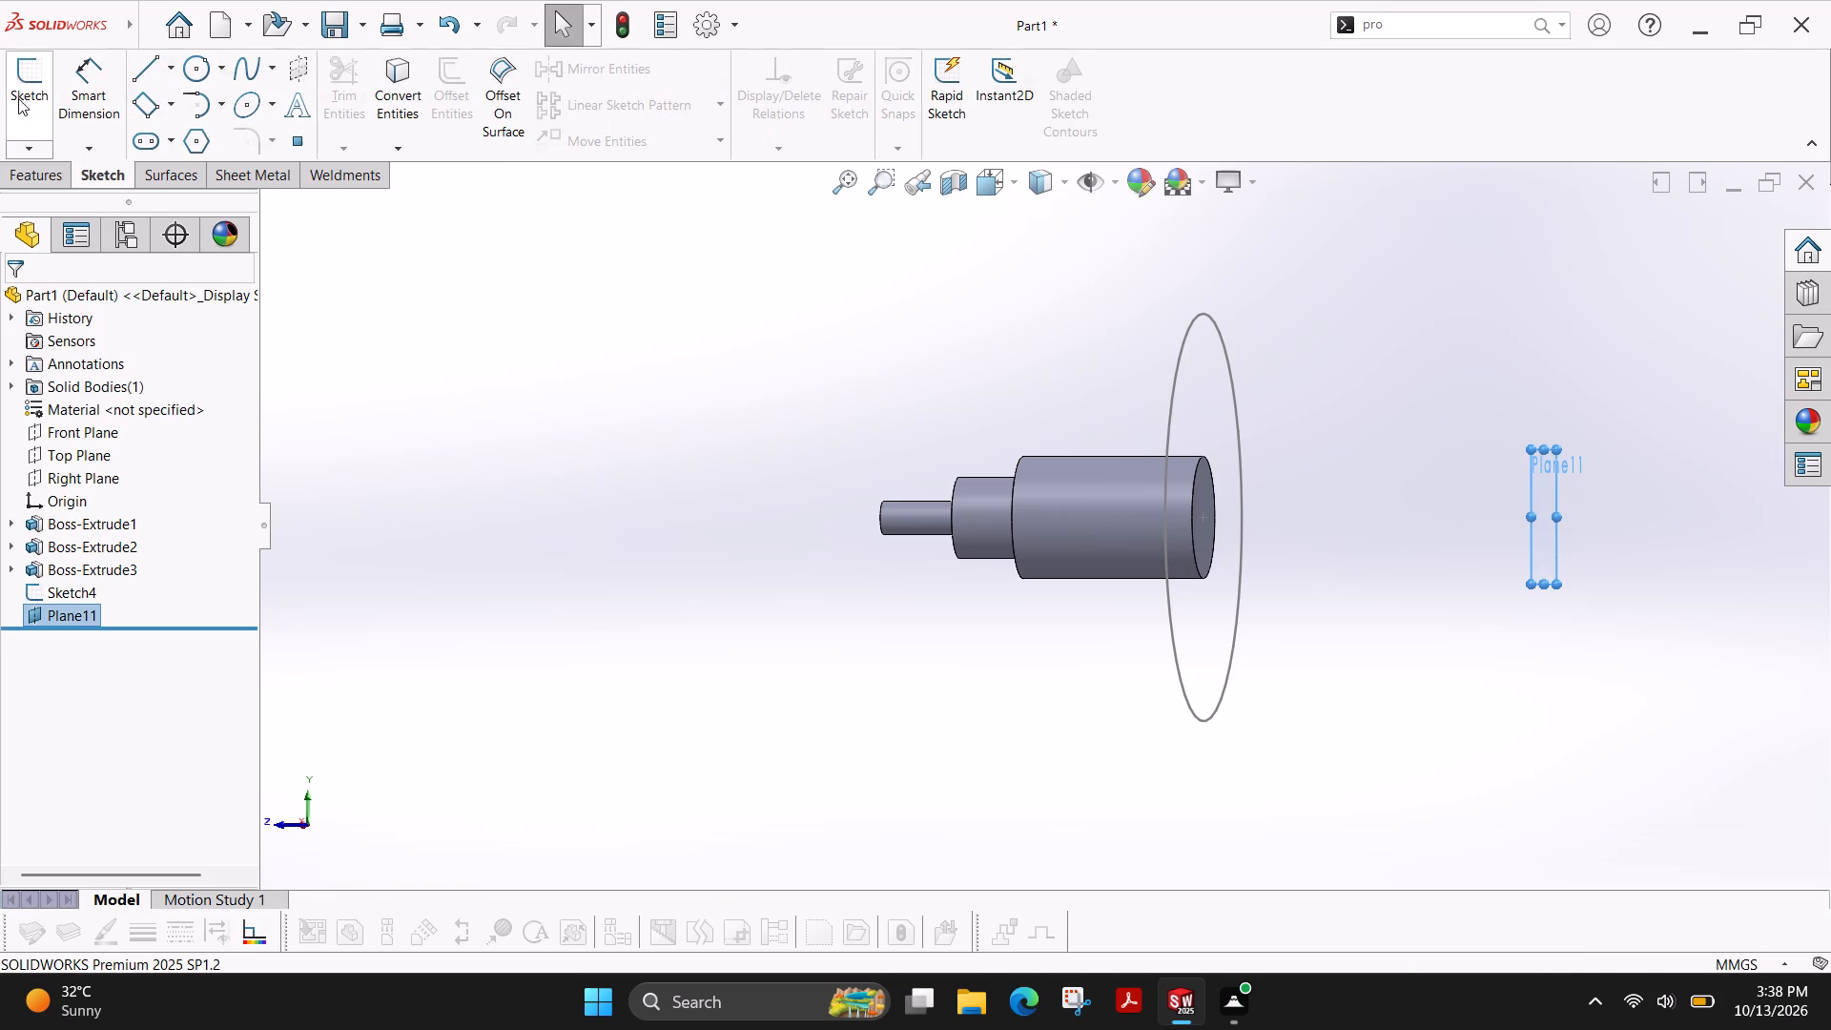
{"action": "left_click", "coordinate": [18, 98]}
{"action": "left_click", "coordinate": [195, 76]}
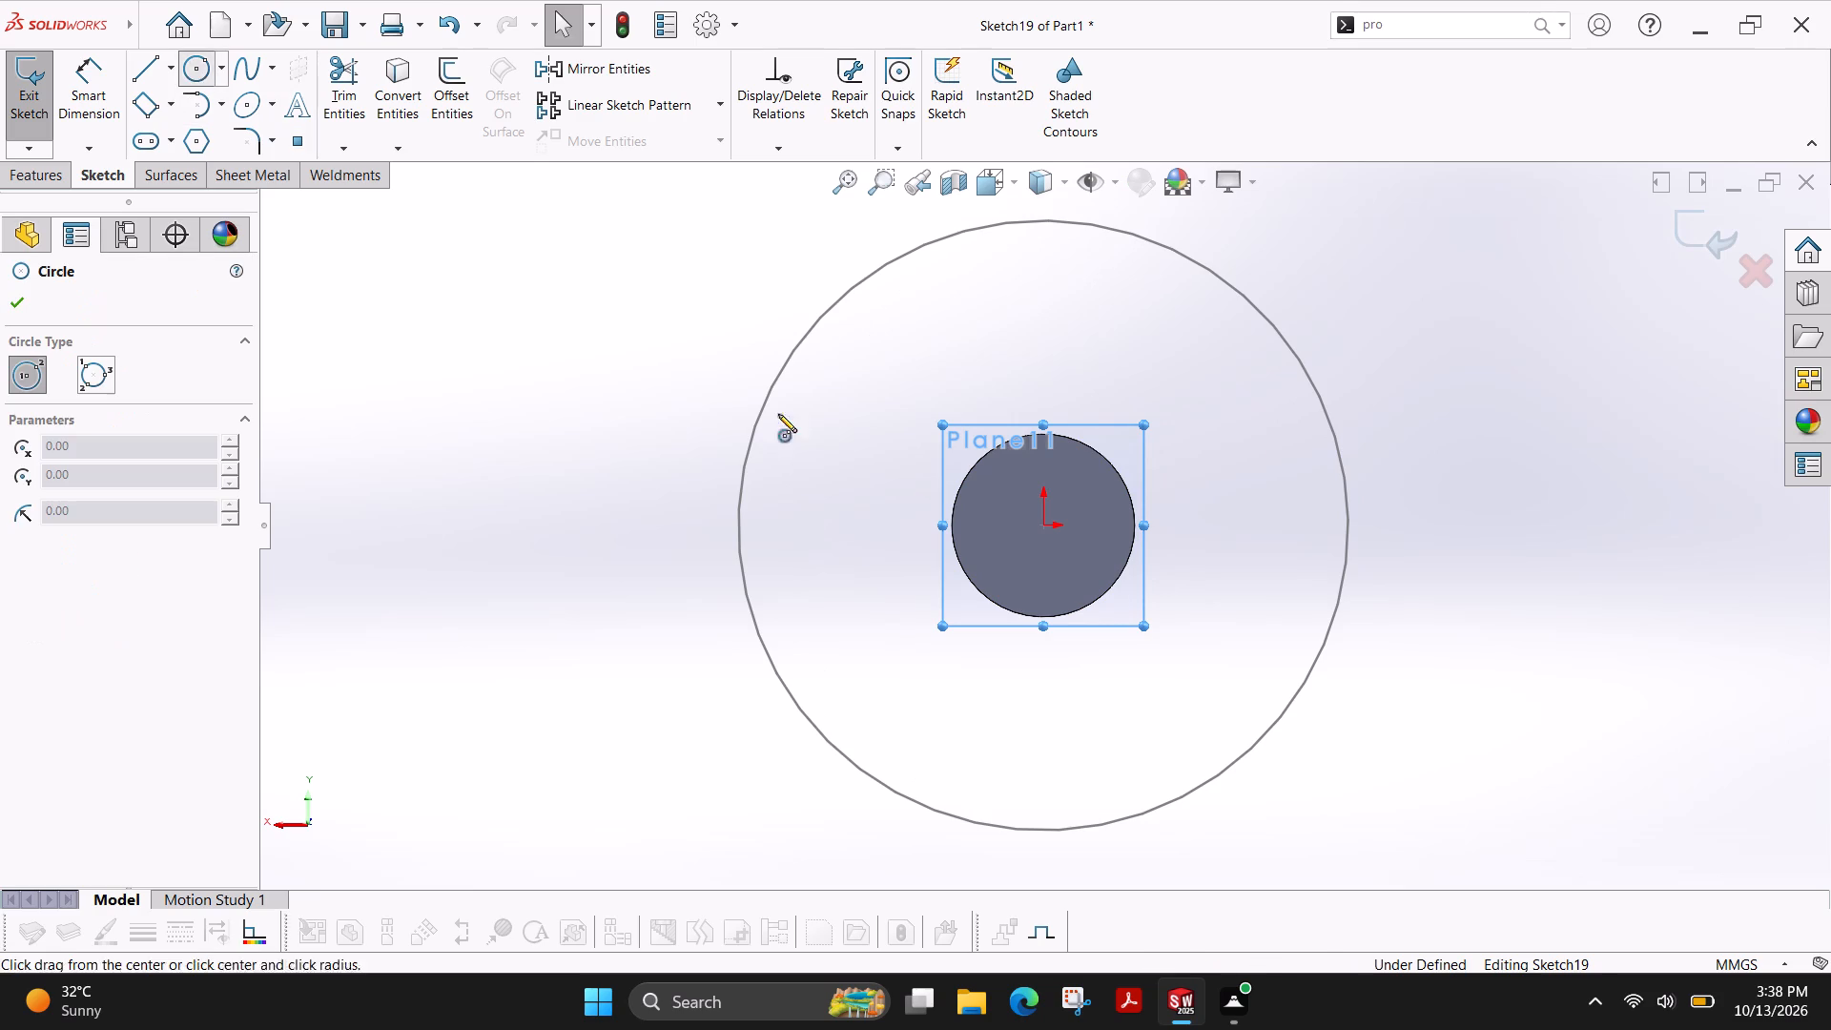
{"action": "left_click", "coordinate": [1043, 526]}
{"action": "left_click", "coordinate": [1081, 483]}
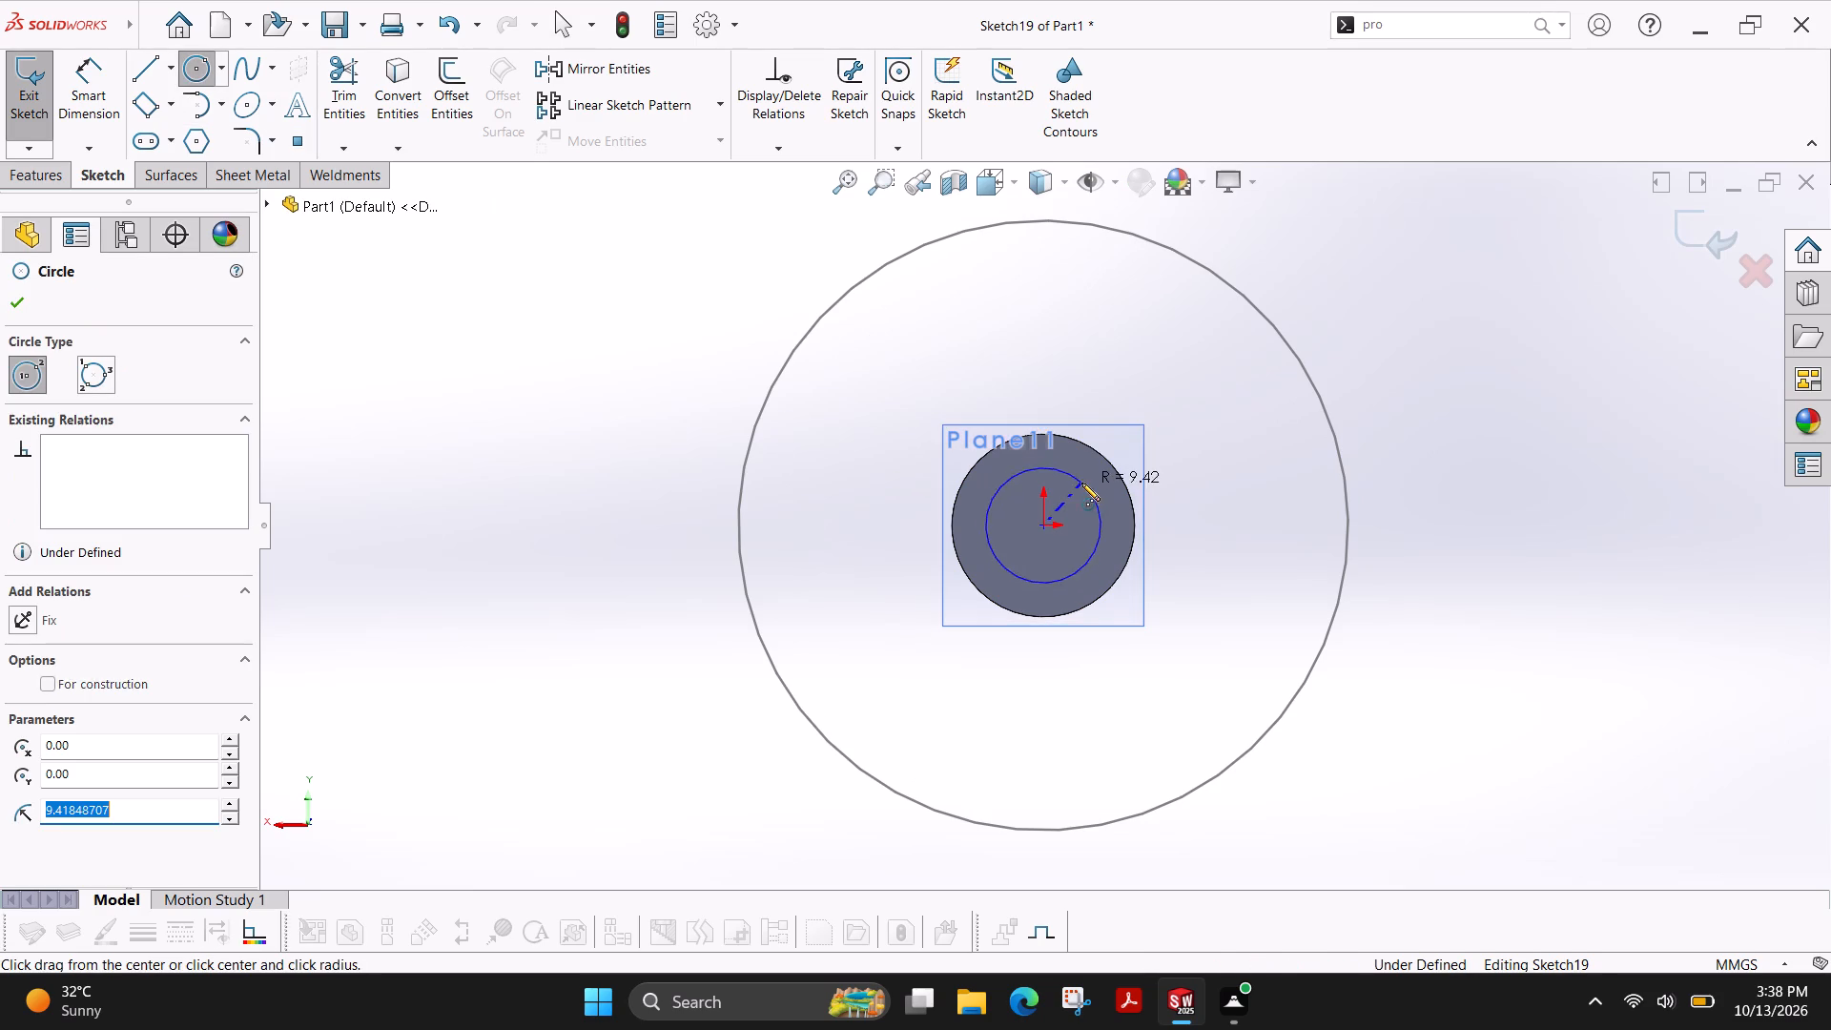
Dimension the new circle to a 36 mm diameter and exit the sketch.
{"action": "left_click", "coordinate": [116, 72]}
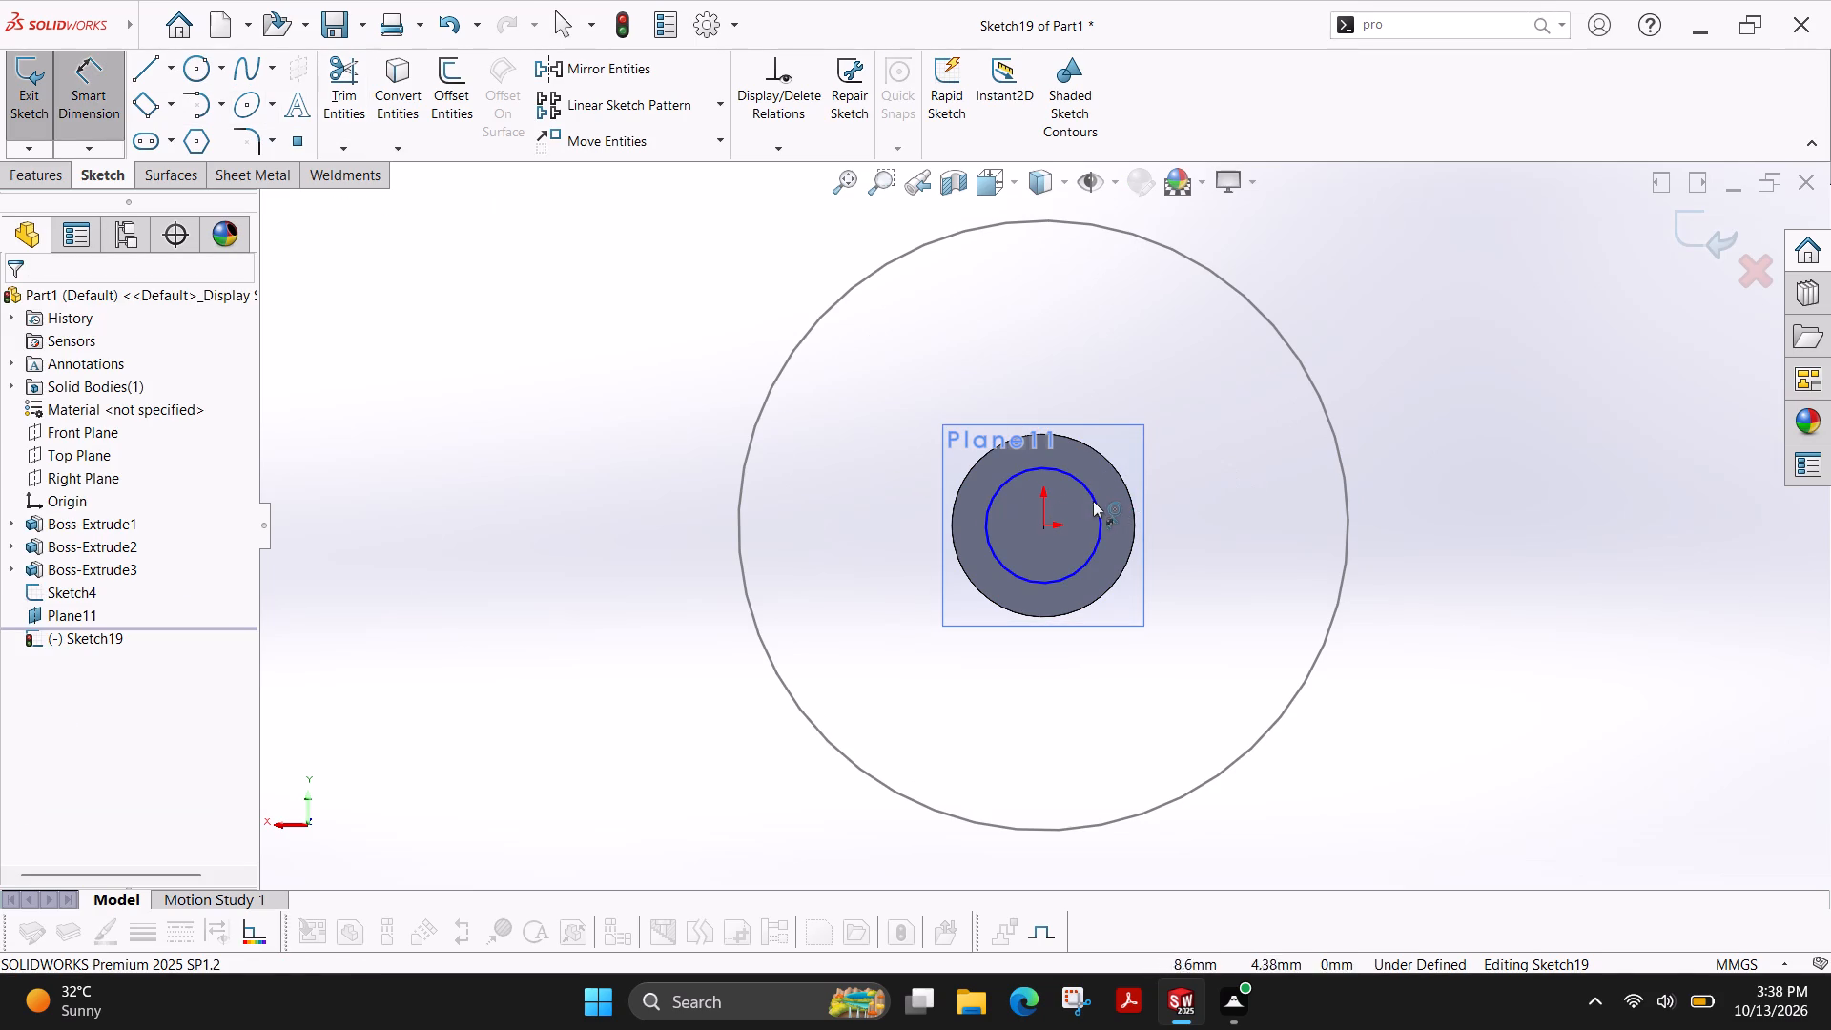
{"action": "left_click", "coordinate": [1092, 501]}
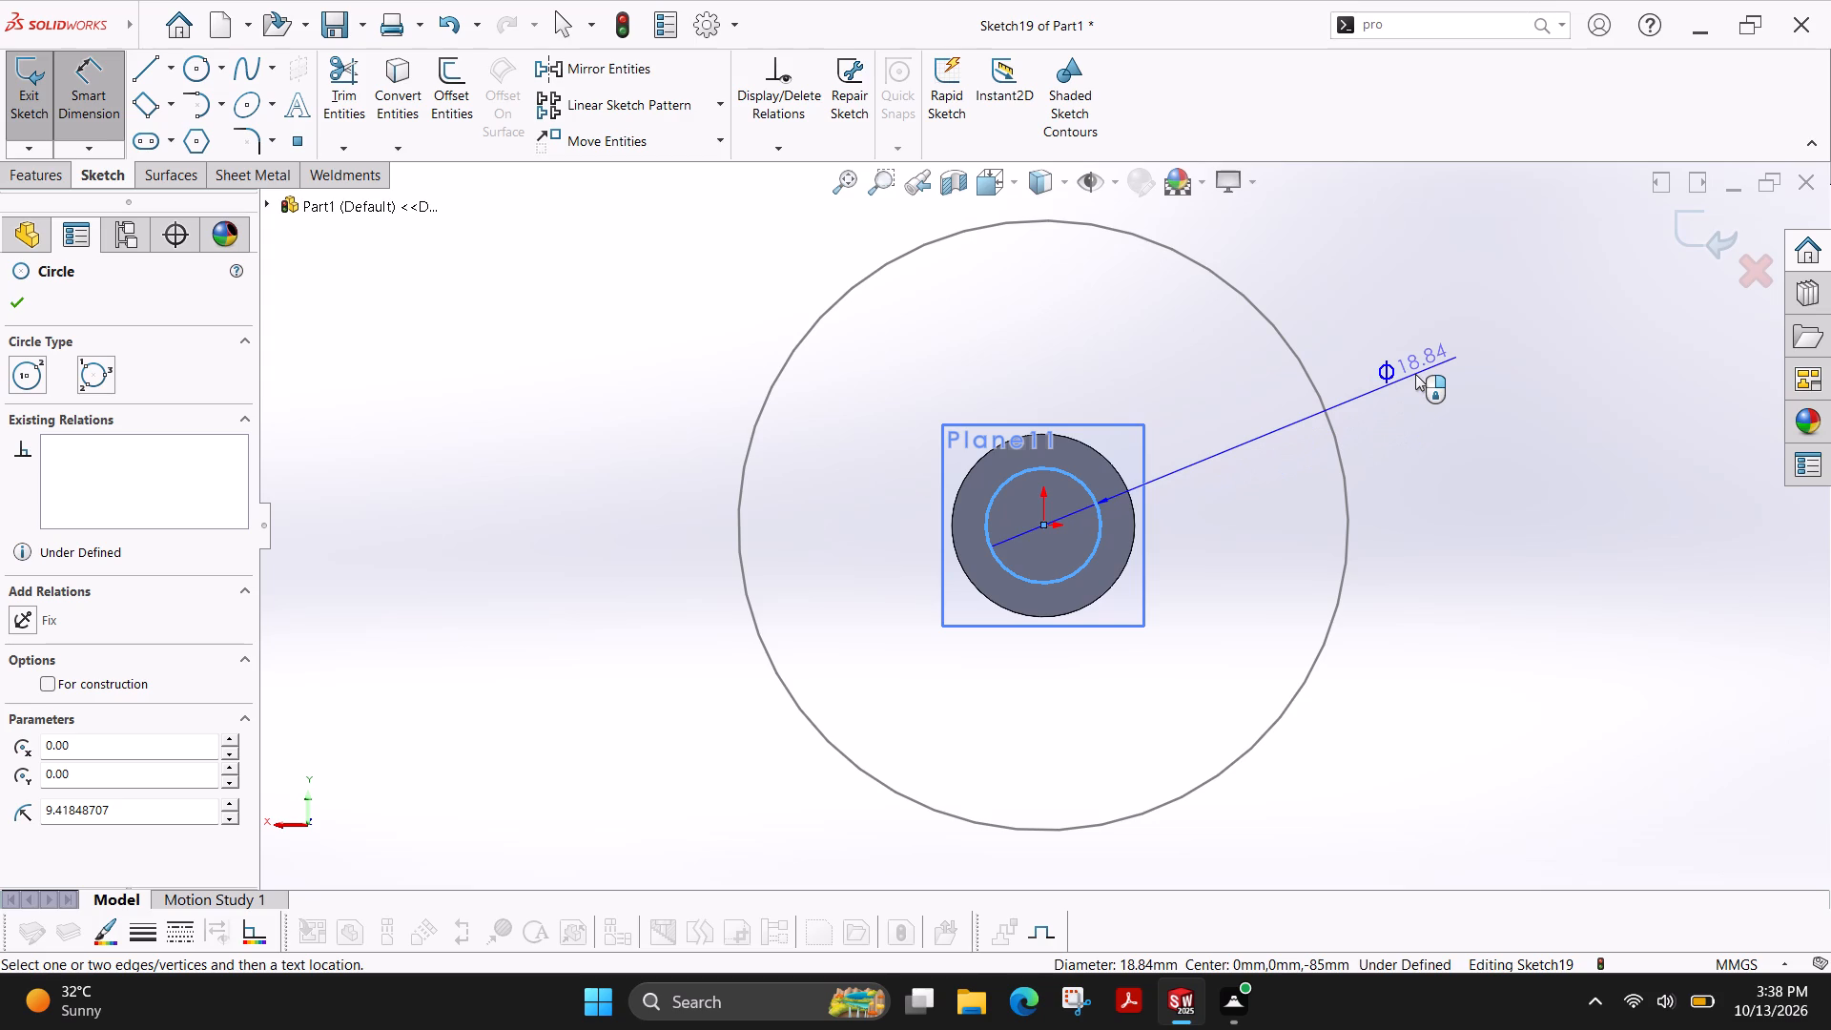
{"action": "left_click", "coordinate": [1415, 374]}
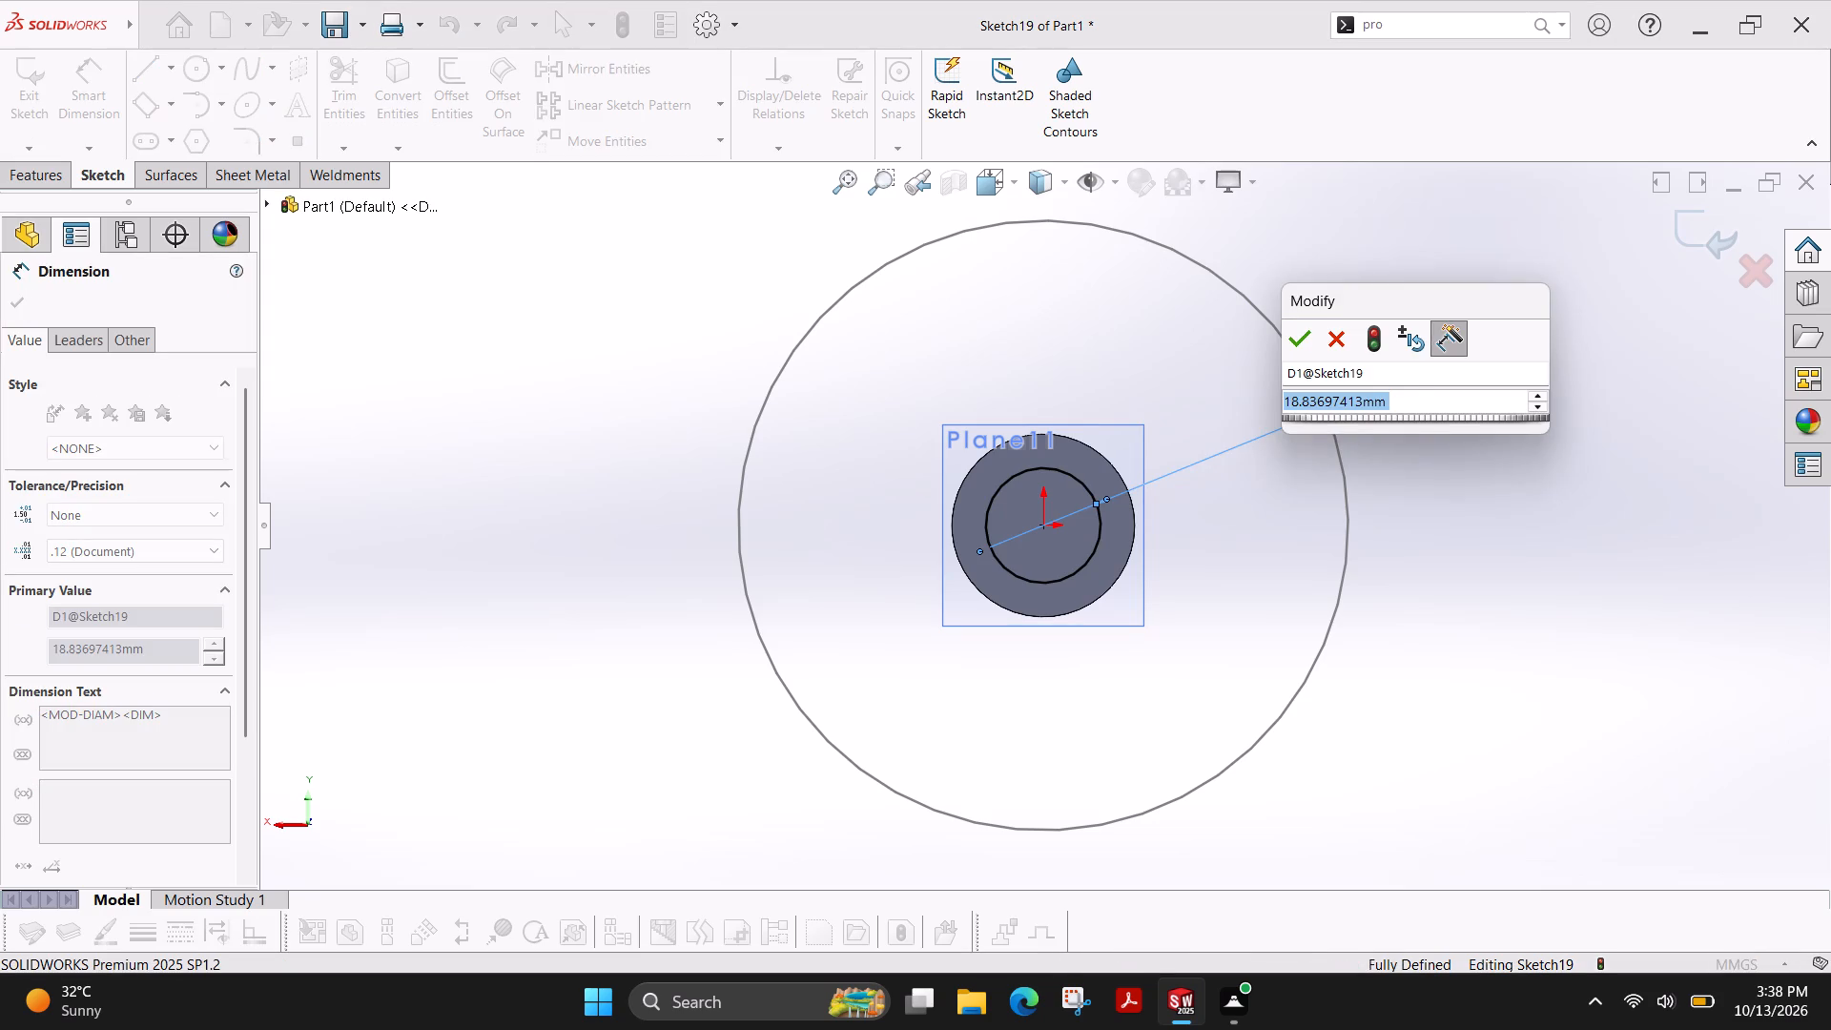
{"action": "type", "text": "36"}
{"action": "key", "text": "Return"}
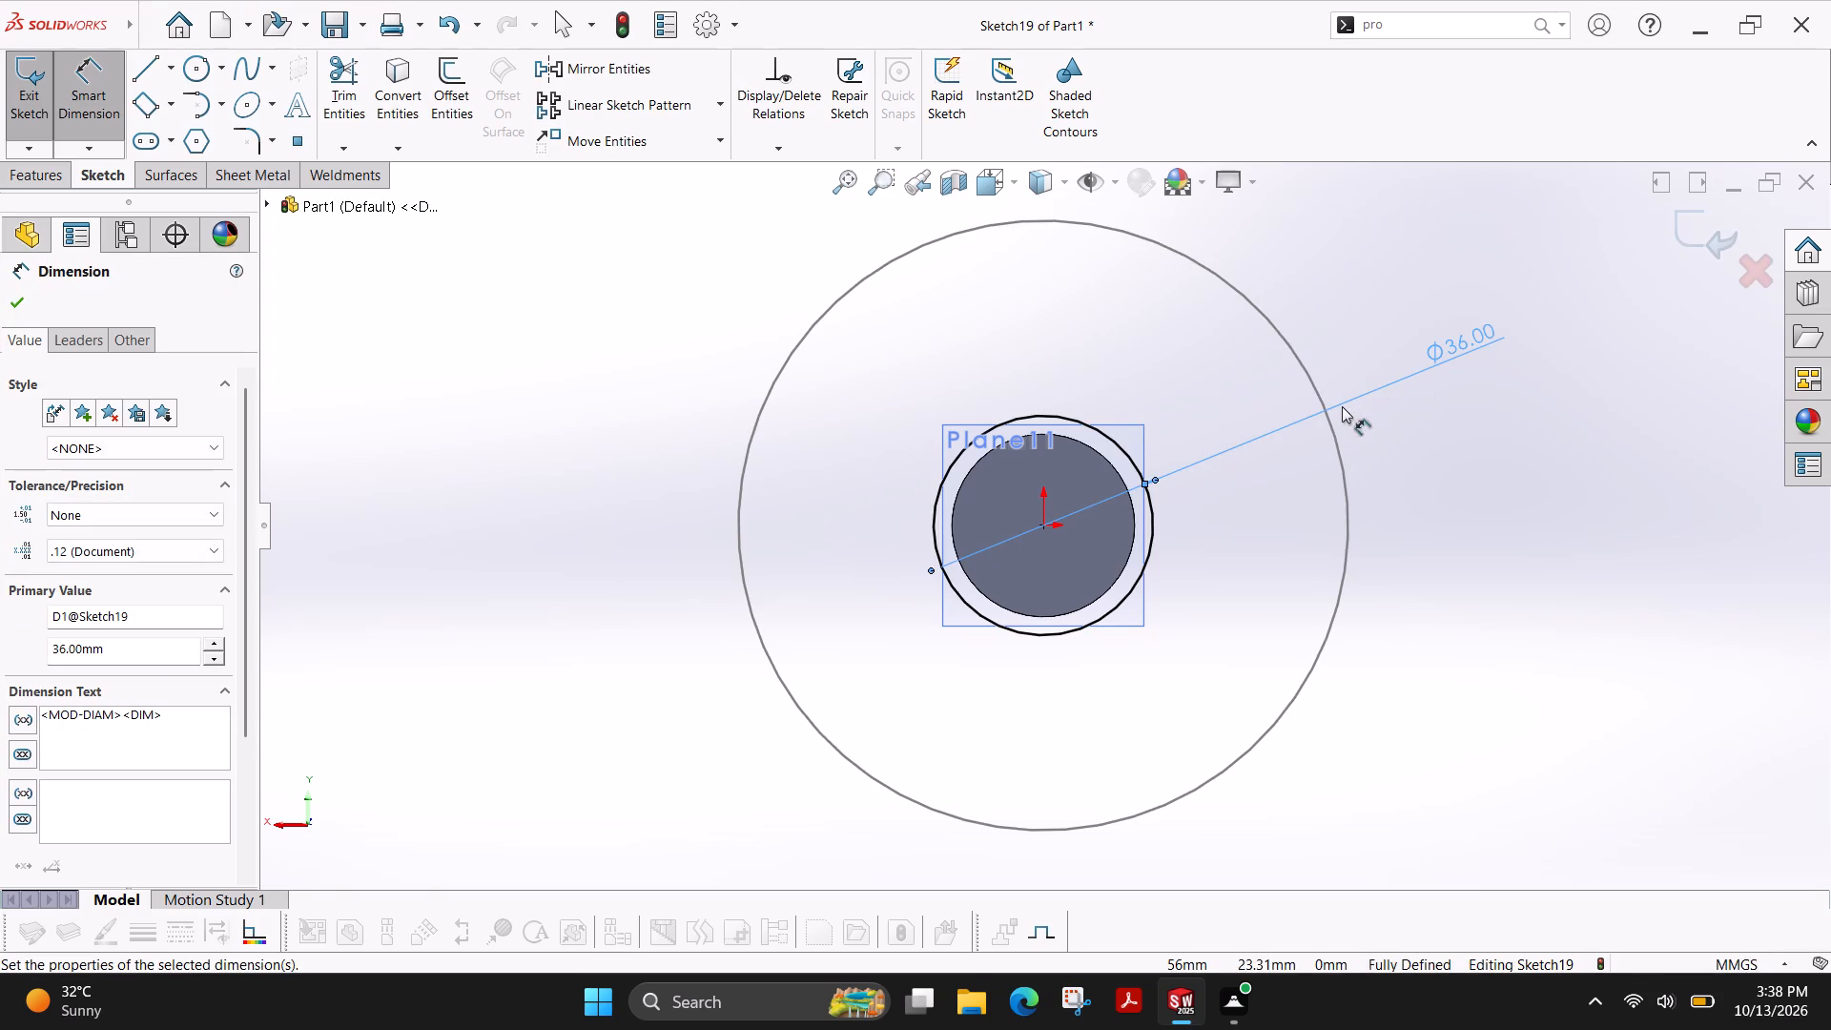
{"action": "scroll", "coordinate": [1251, 504], "scroll_direction": "up", "scroll_amount": 1}
{"action": "scroll", "coordinate": [1251, 504], "scroll_direction": "down", "scroll_amount": 1}
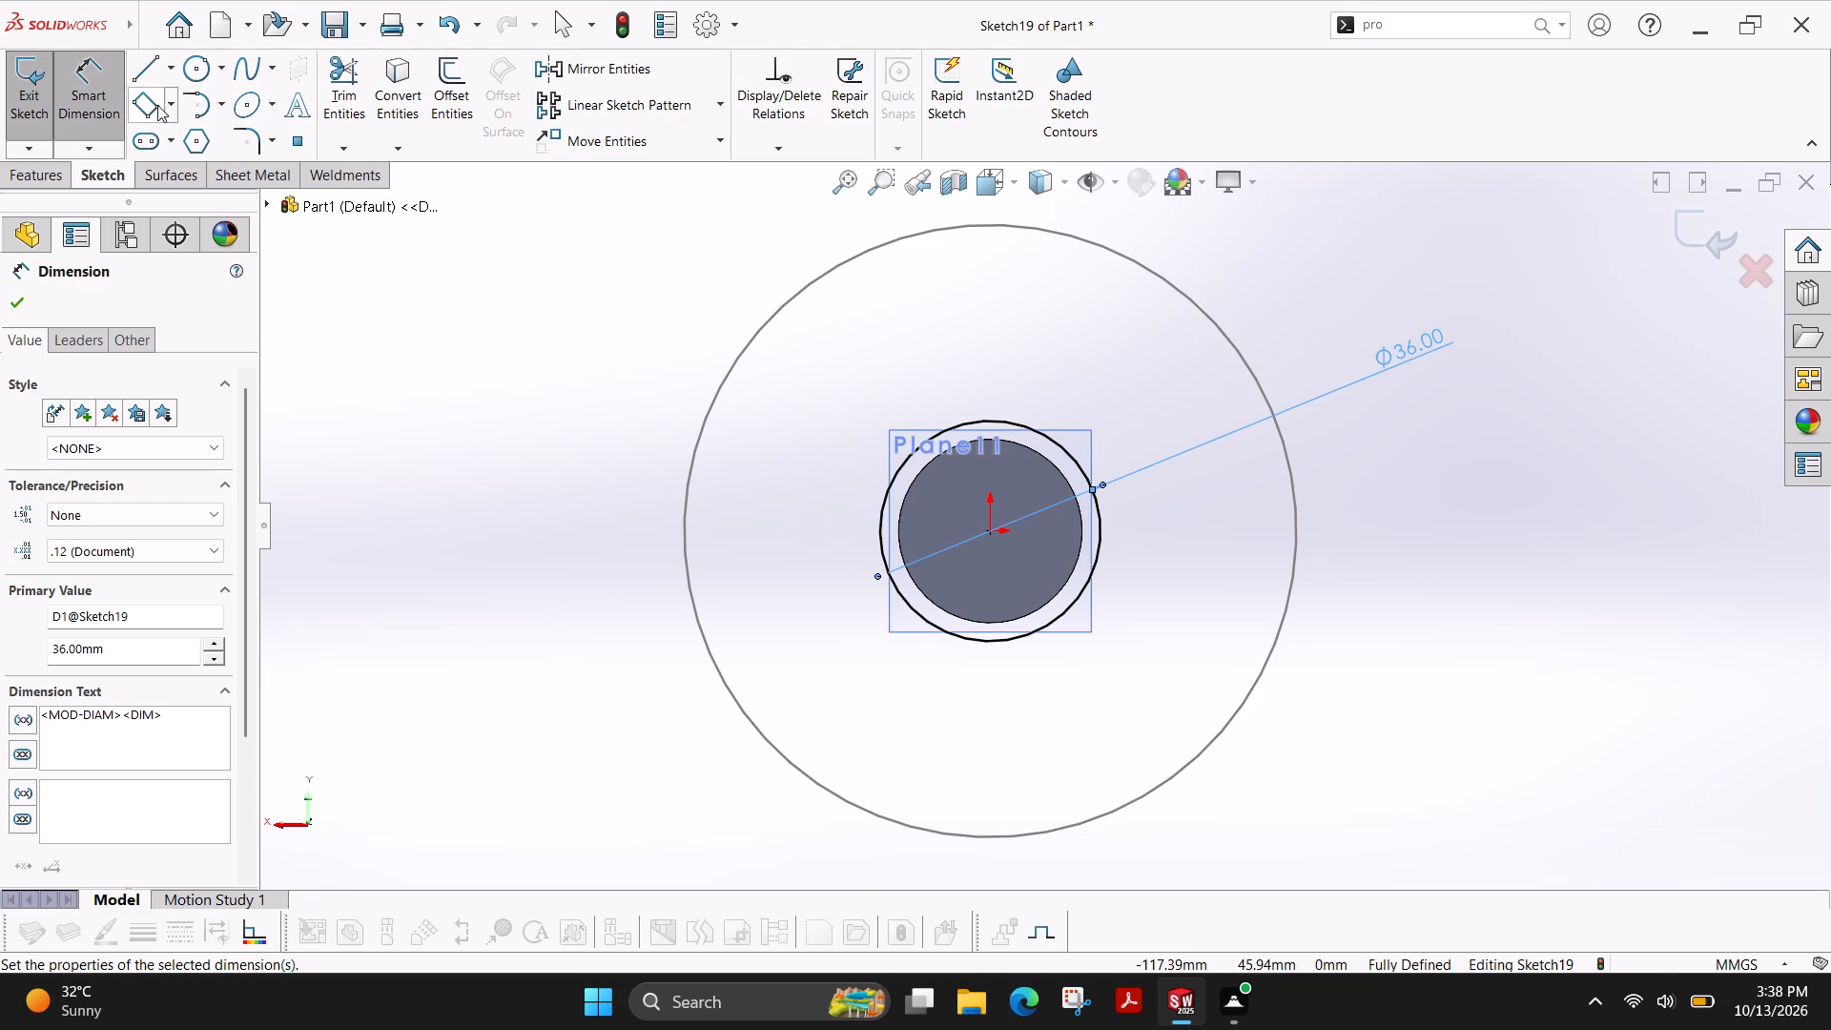
{"action": "left_click", "coordinate": [20, 317]}
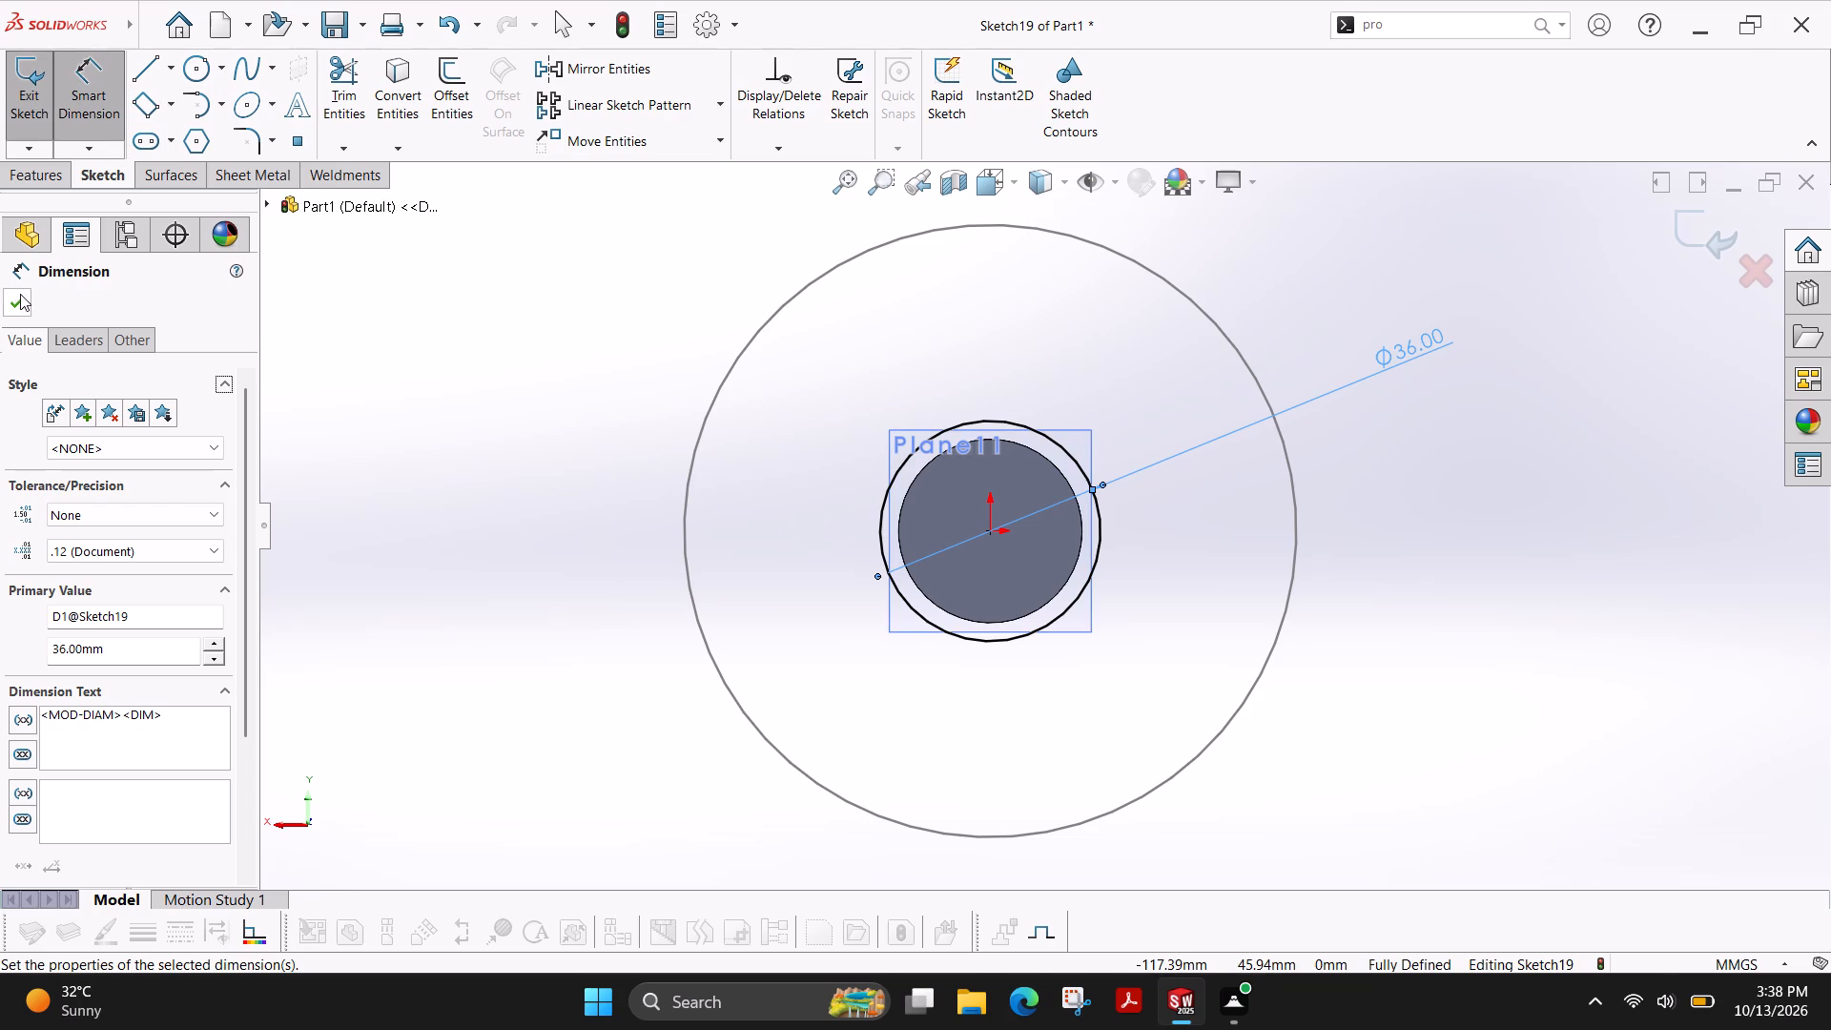
{"action": "left_click", "coordinate": [24, 296]}
{"action": "left_click", "coordinate": [45, 181]}
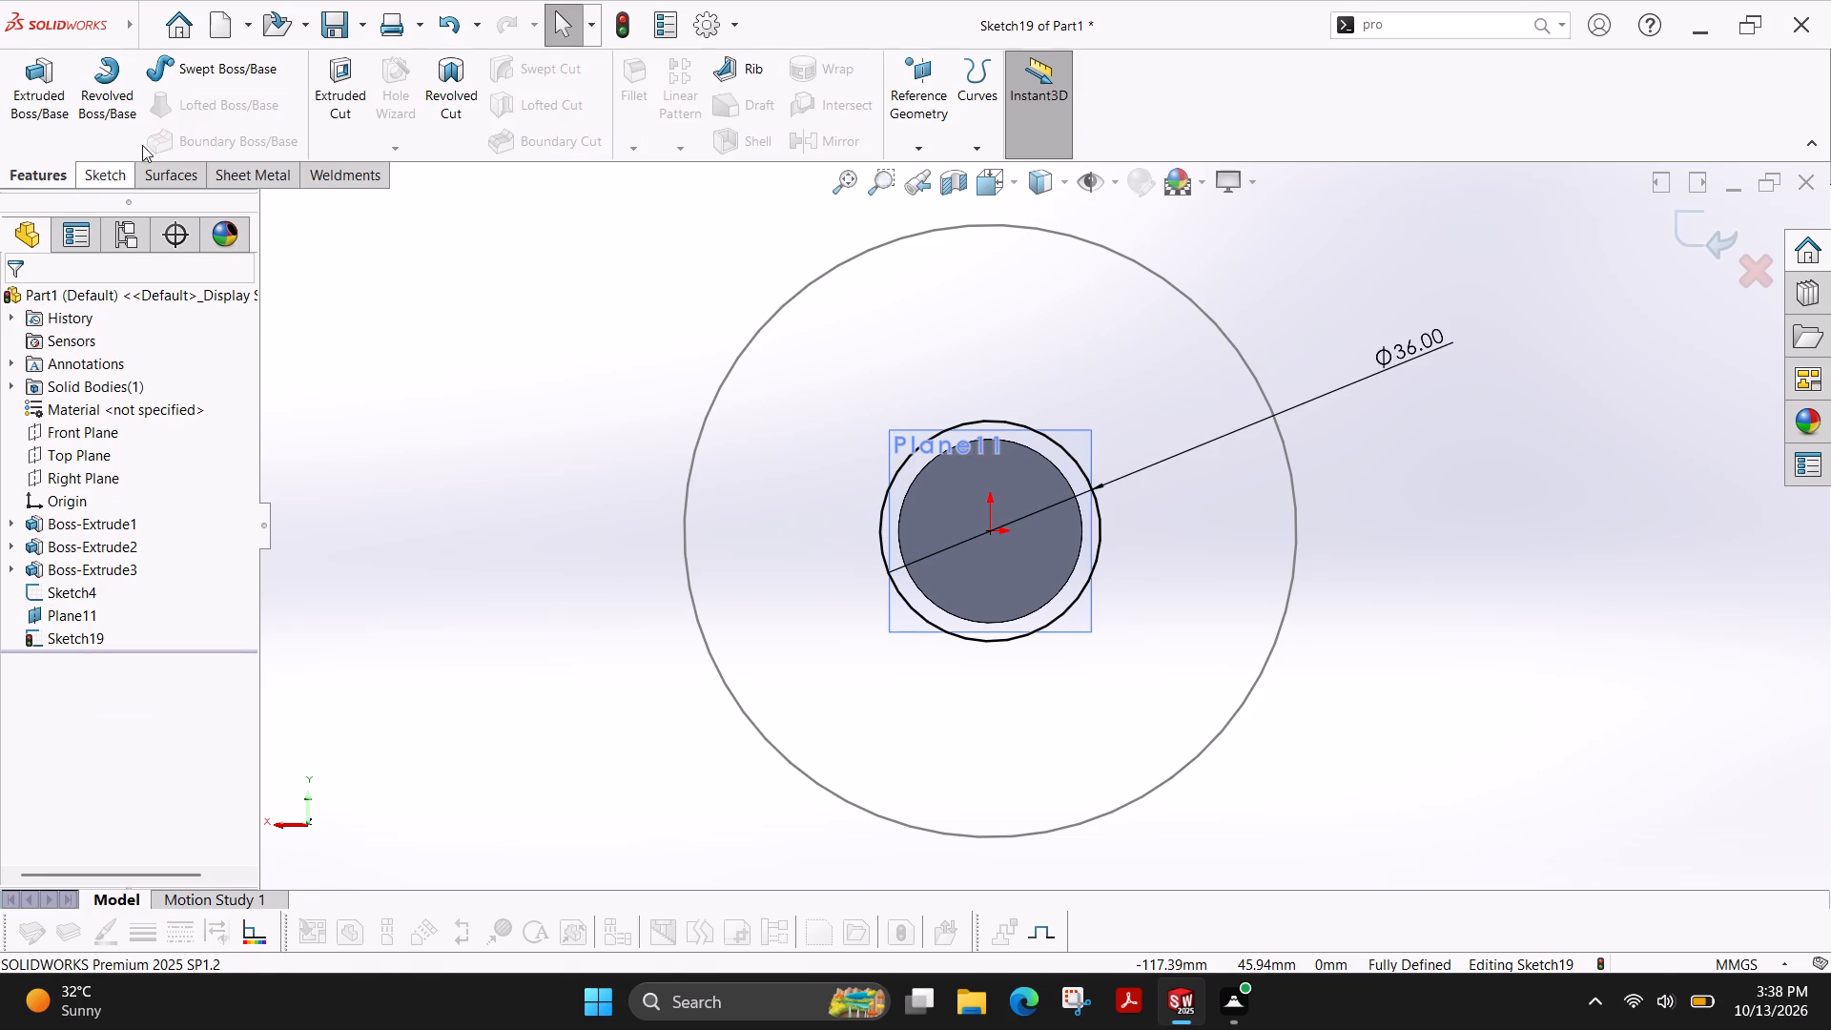
{"action": "left_click", "coordinate": [1726, 234]}
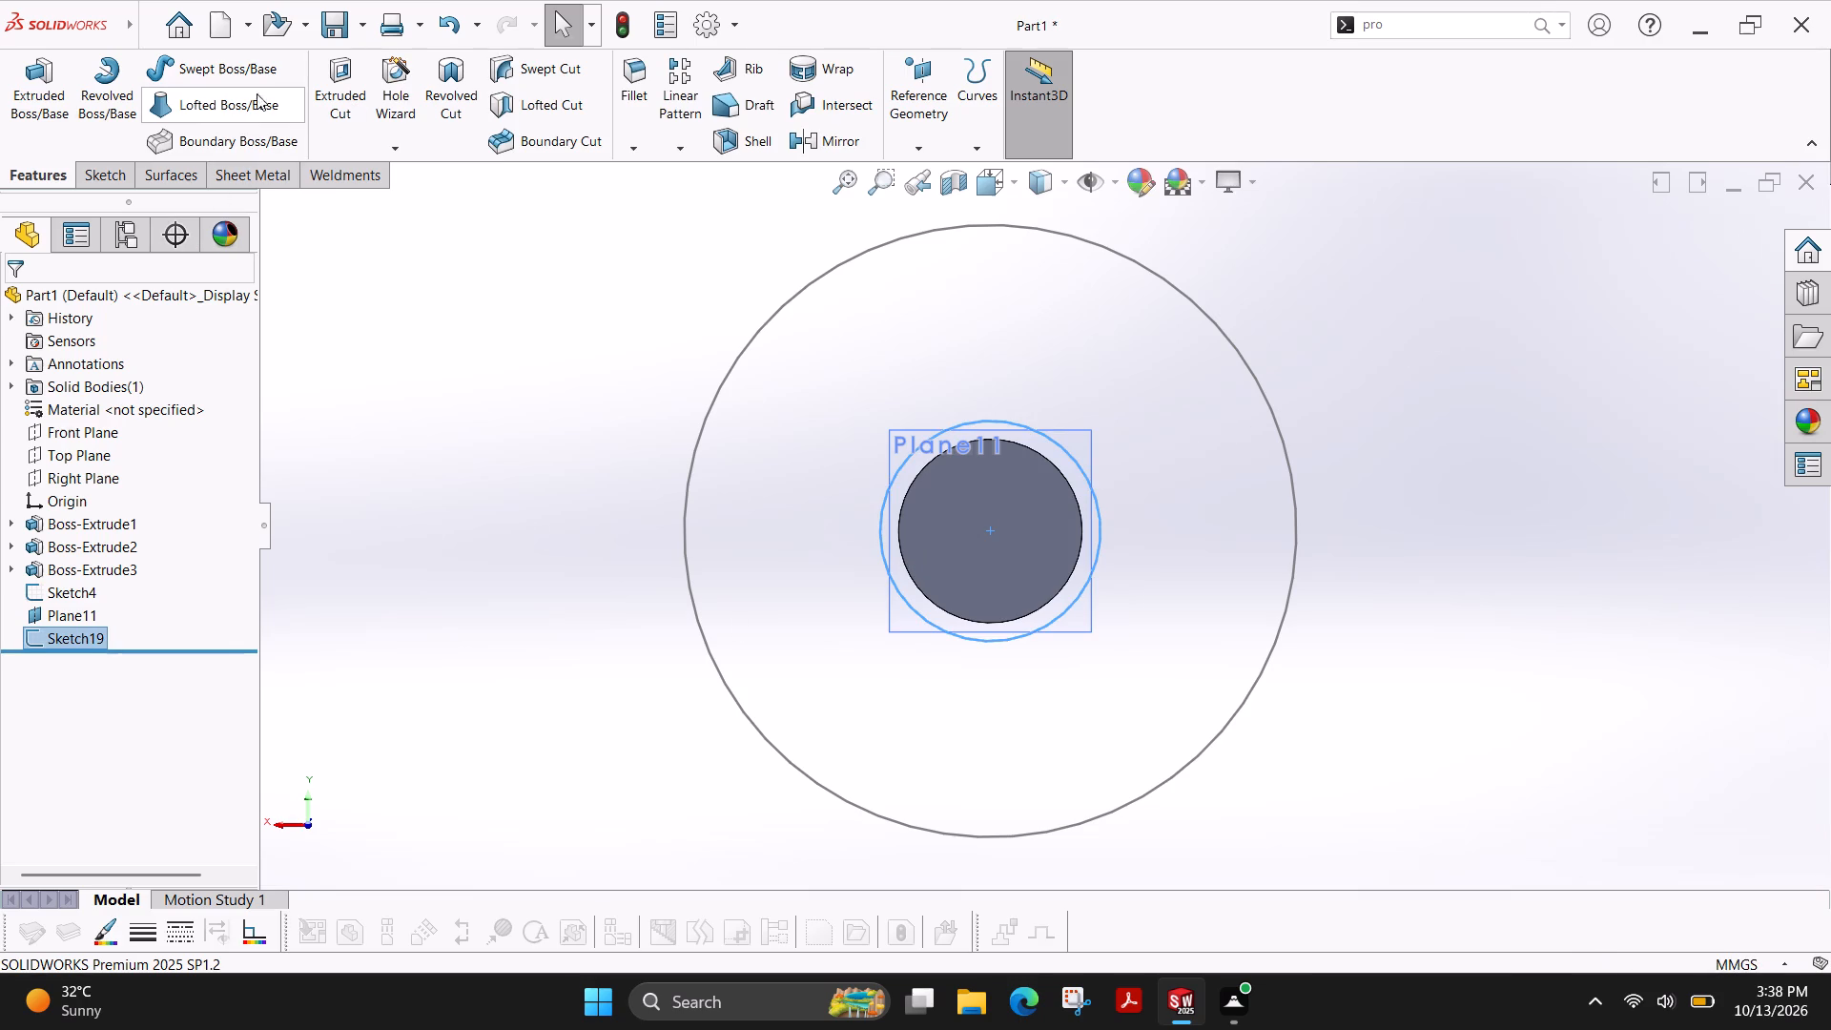
Loft a solid cone between the 36 mm circle and the 100 mm circle.
{"action": "left_click", "coordinate": [216, 113]}
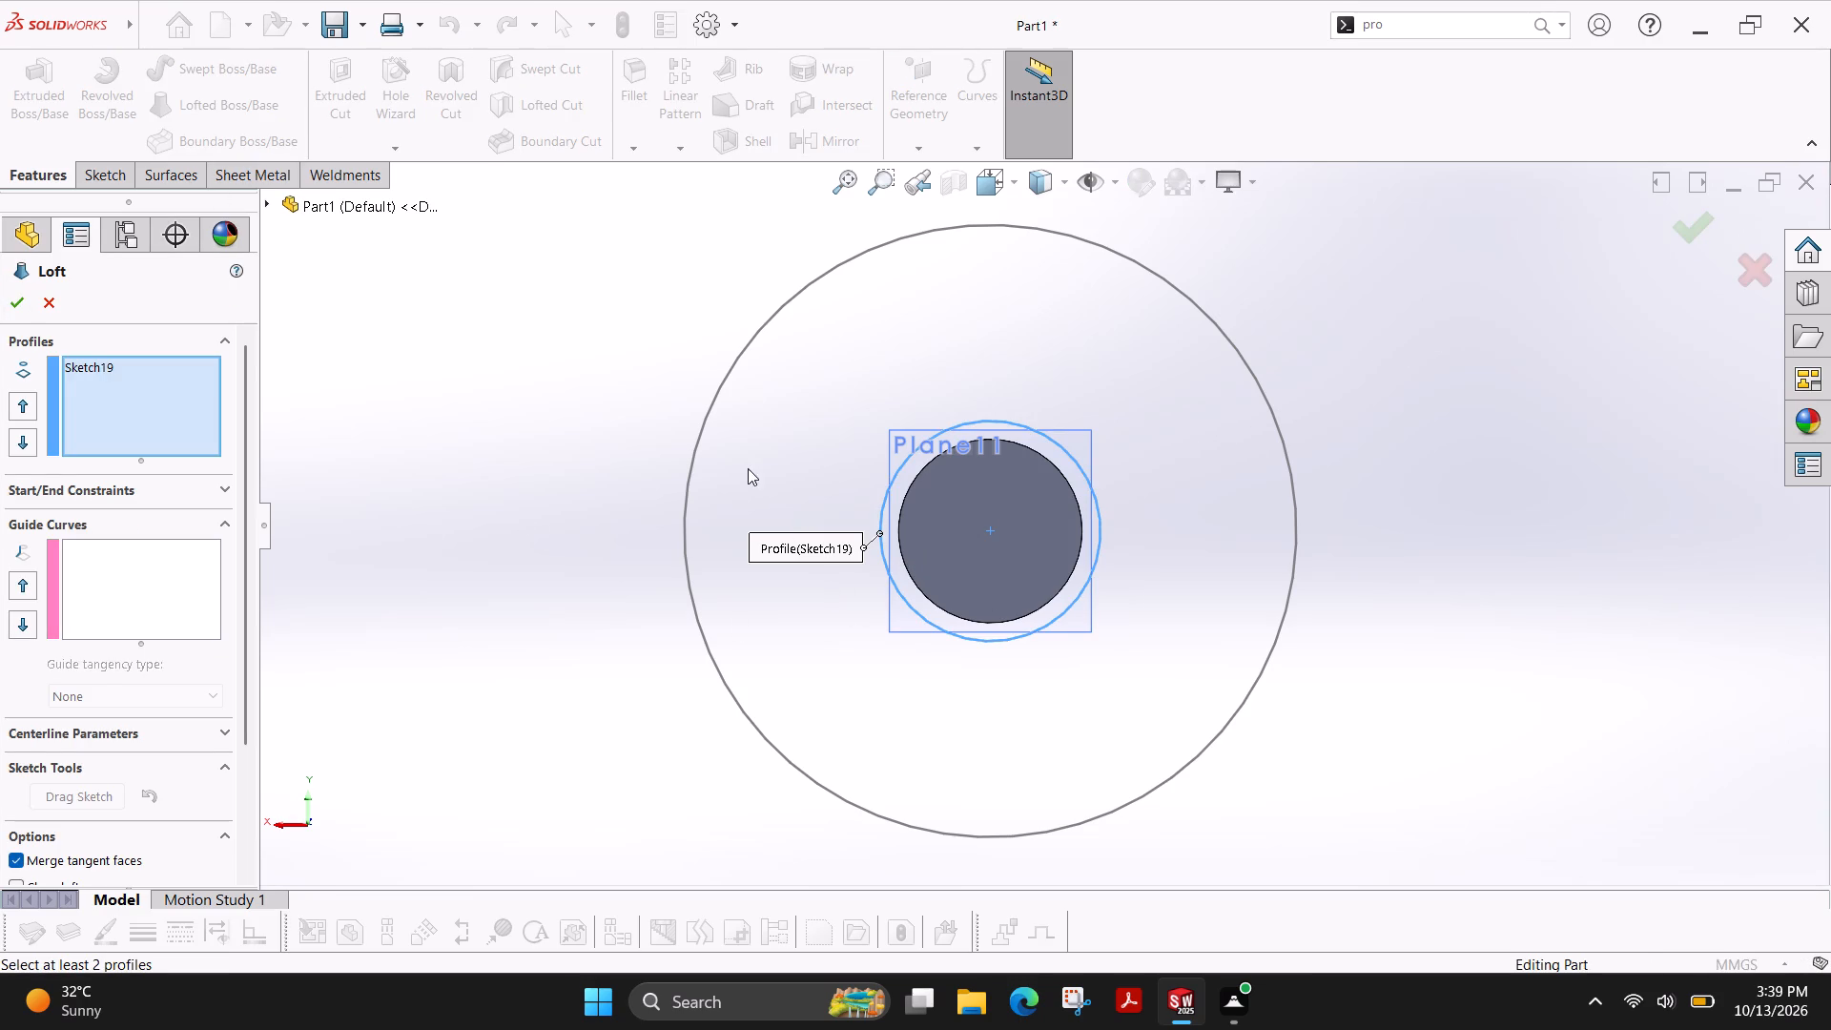
{"action": "middle_click_drag", "start_coordinate": [748, 468], "coordinate": [864, 418], "text": "ctrl+shift"}
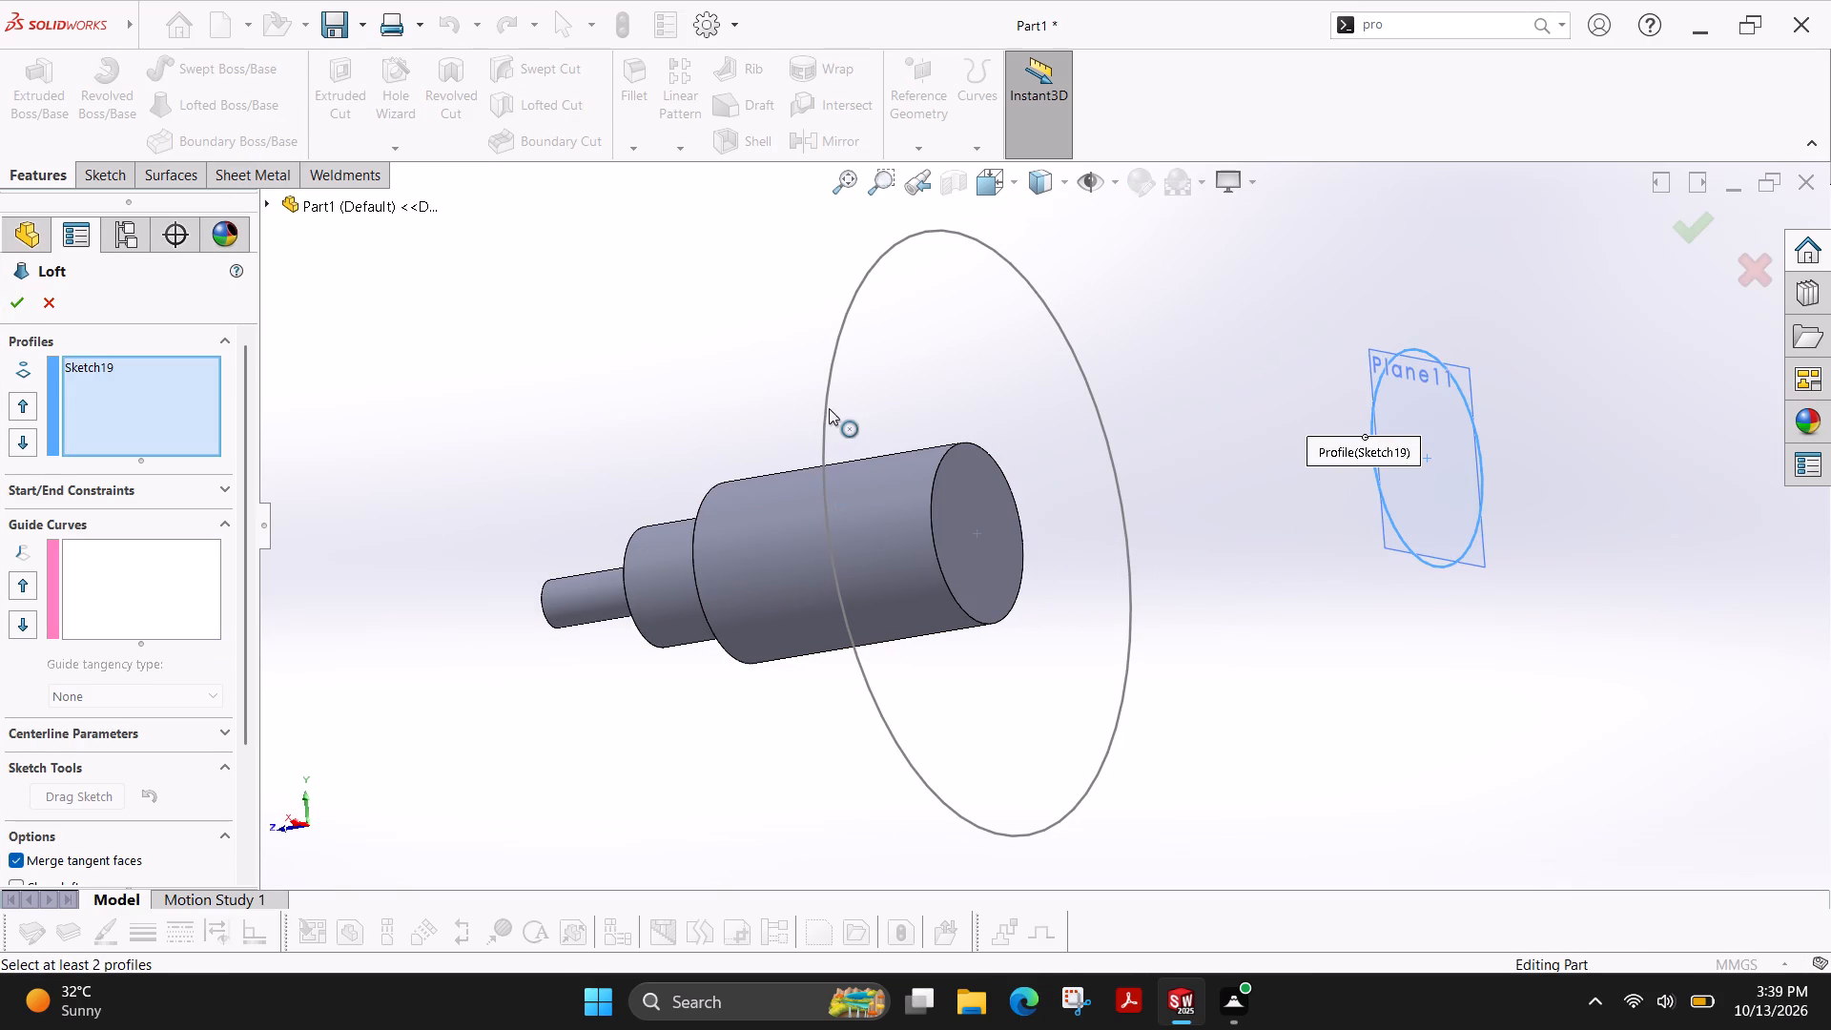
{"action": "left_click", "coordinate": [828, 398]}
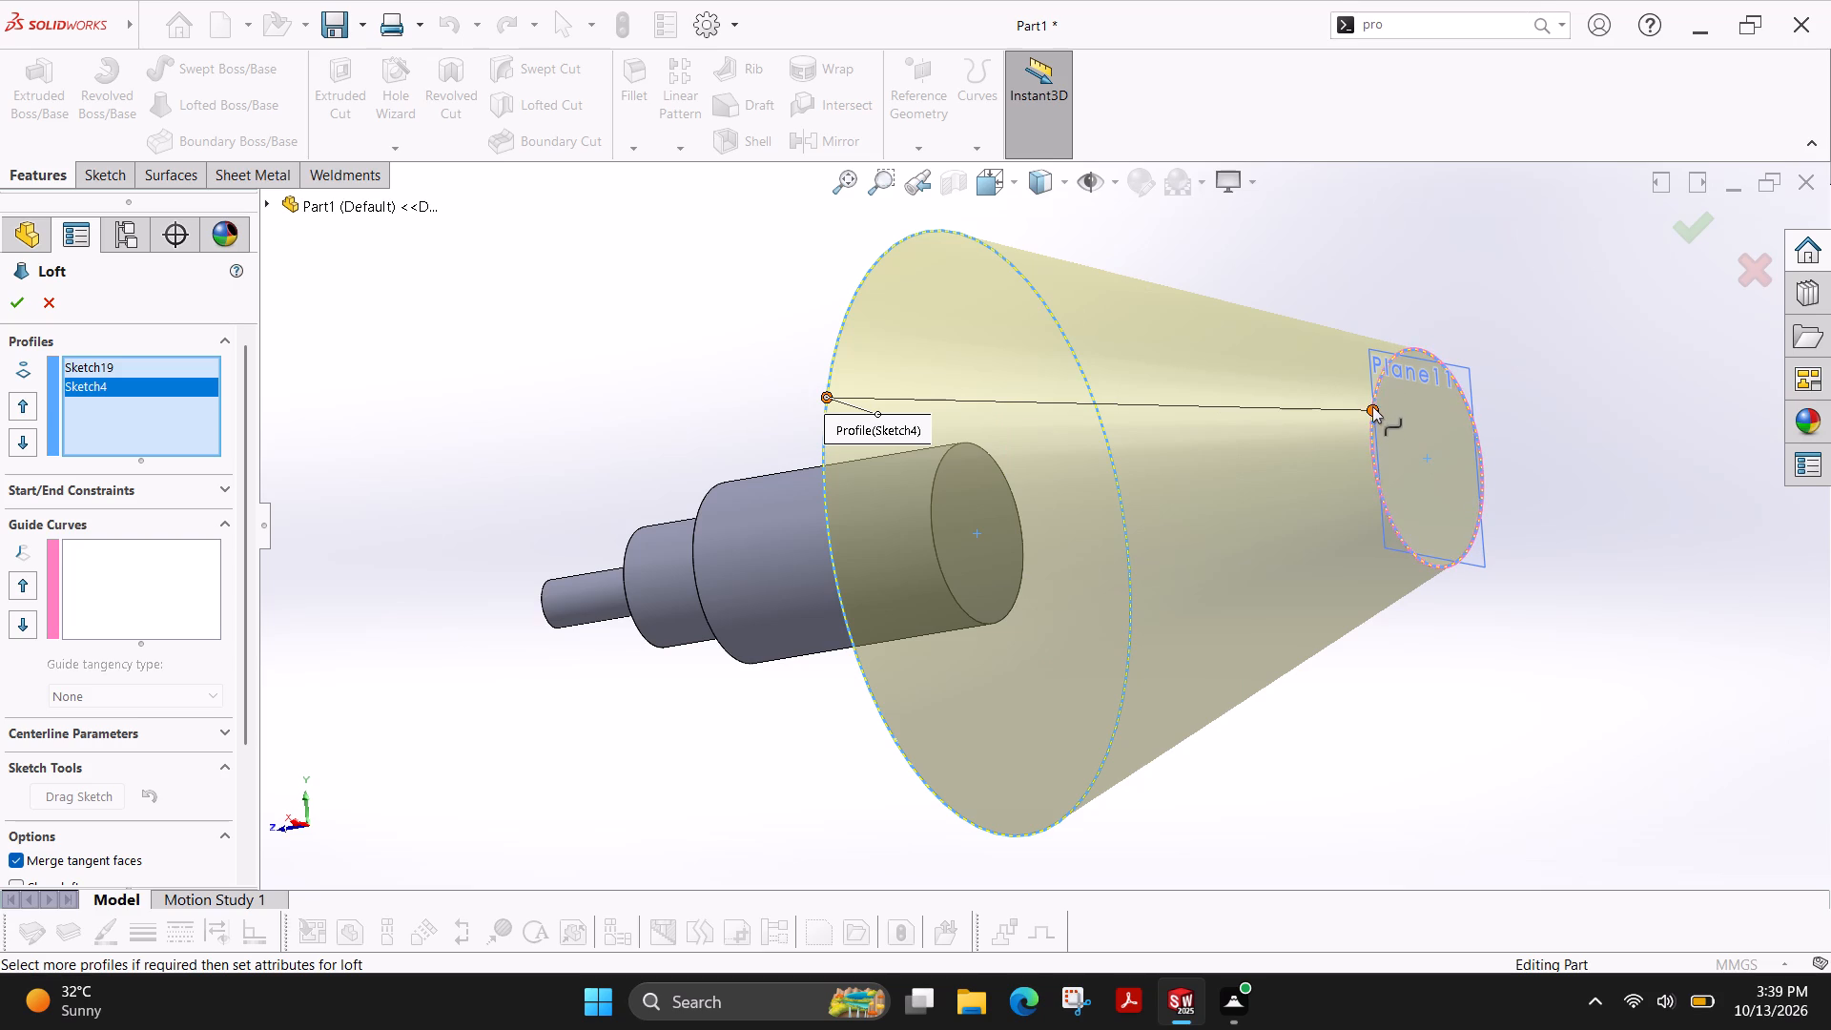
{"action": "left_click", "coordinate": [22, 298]}
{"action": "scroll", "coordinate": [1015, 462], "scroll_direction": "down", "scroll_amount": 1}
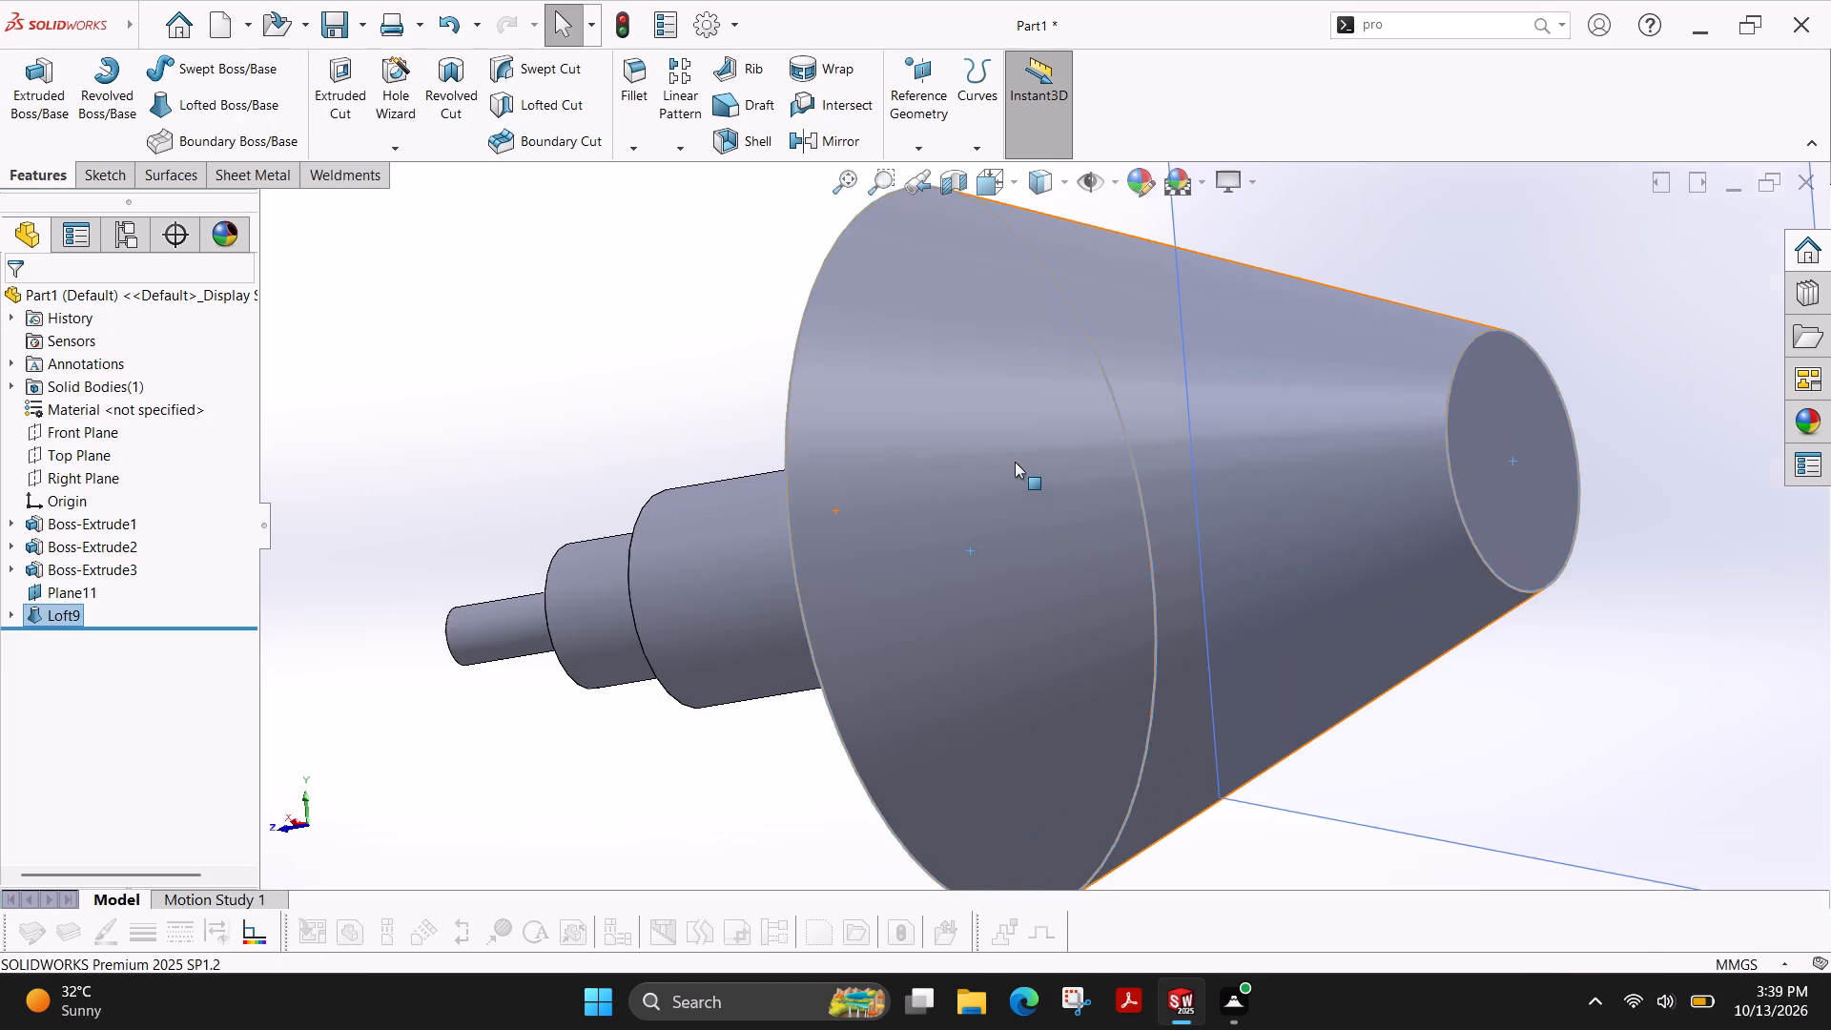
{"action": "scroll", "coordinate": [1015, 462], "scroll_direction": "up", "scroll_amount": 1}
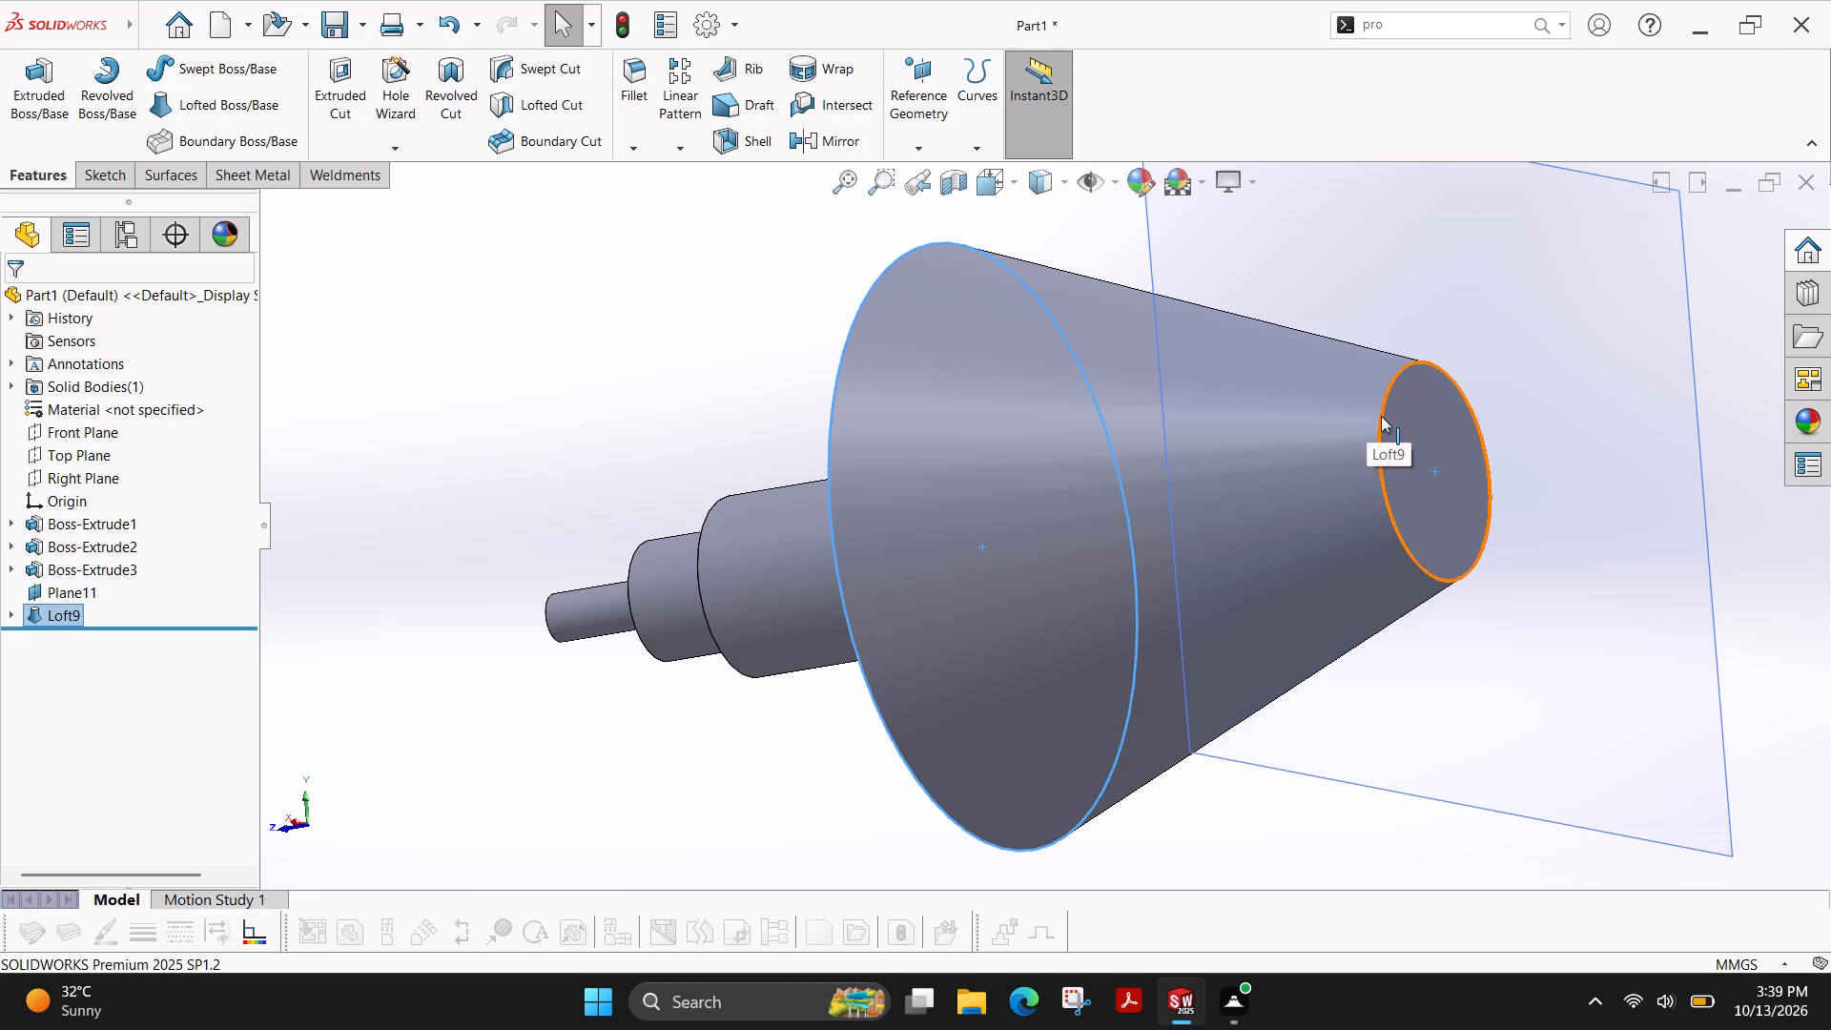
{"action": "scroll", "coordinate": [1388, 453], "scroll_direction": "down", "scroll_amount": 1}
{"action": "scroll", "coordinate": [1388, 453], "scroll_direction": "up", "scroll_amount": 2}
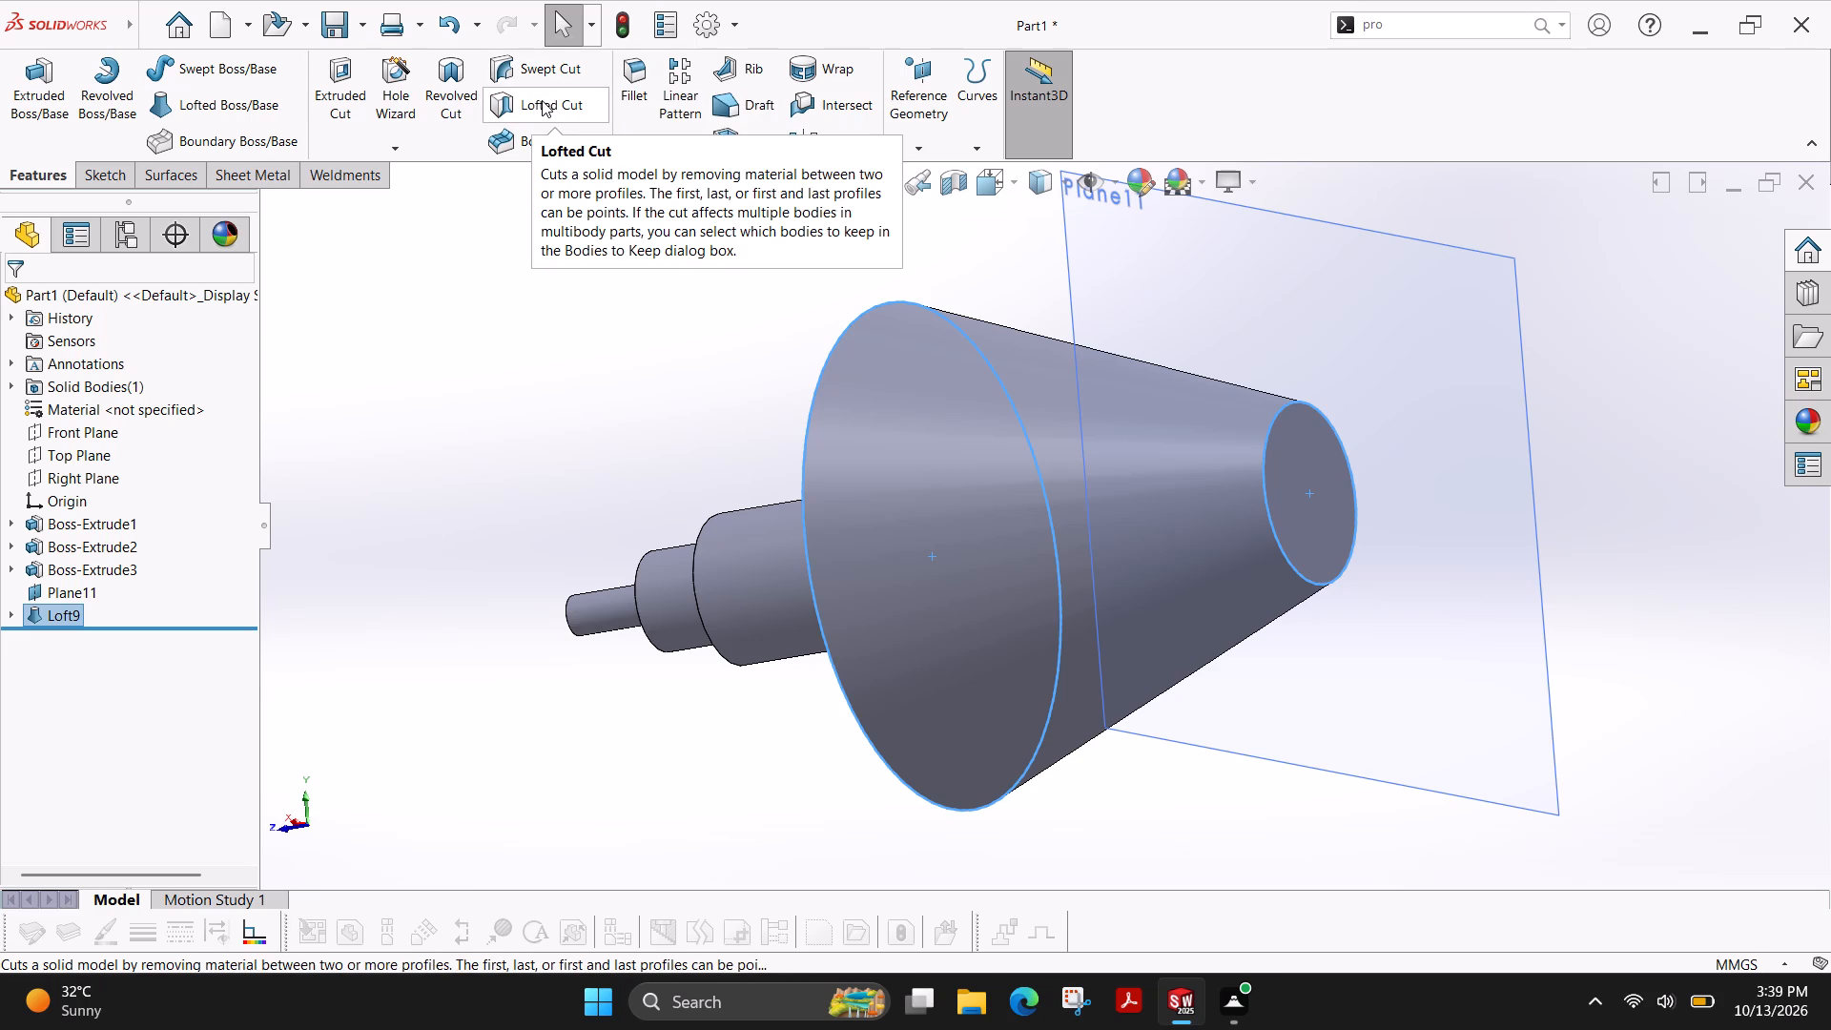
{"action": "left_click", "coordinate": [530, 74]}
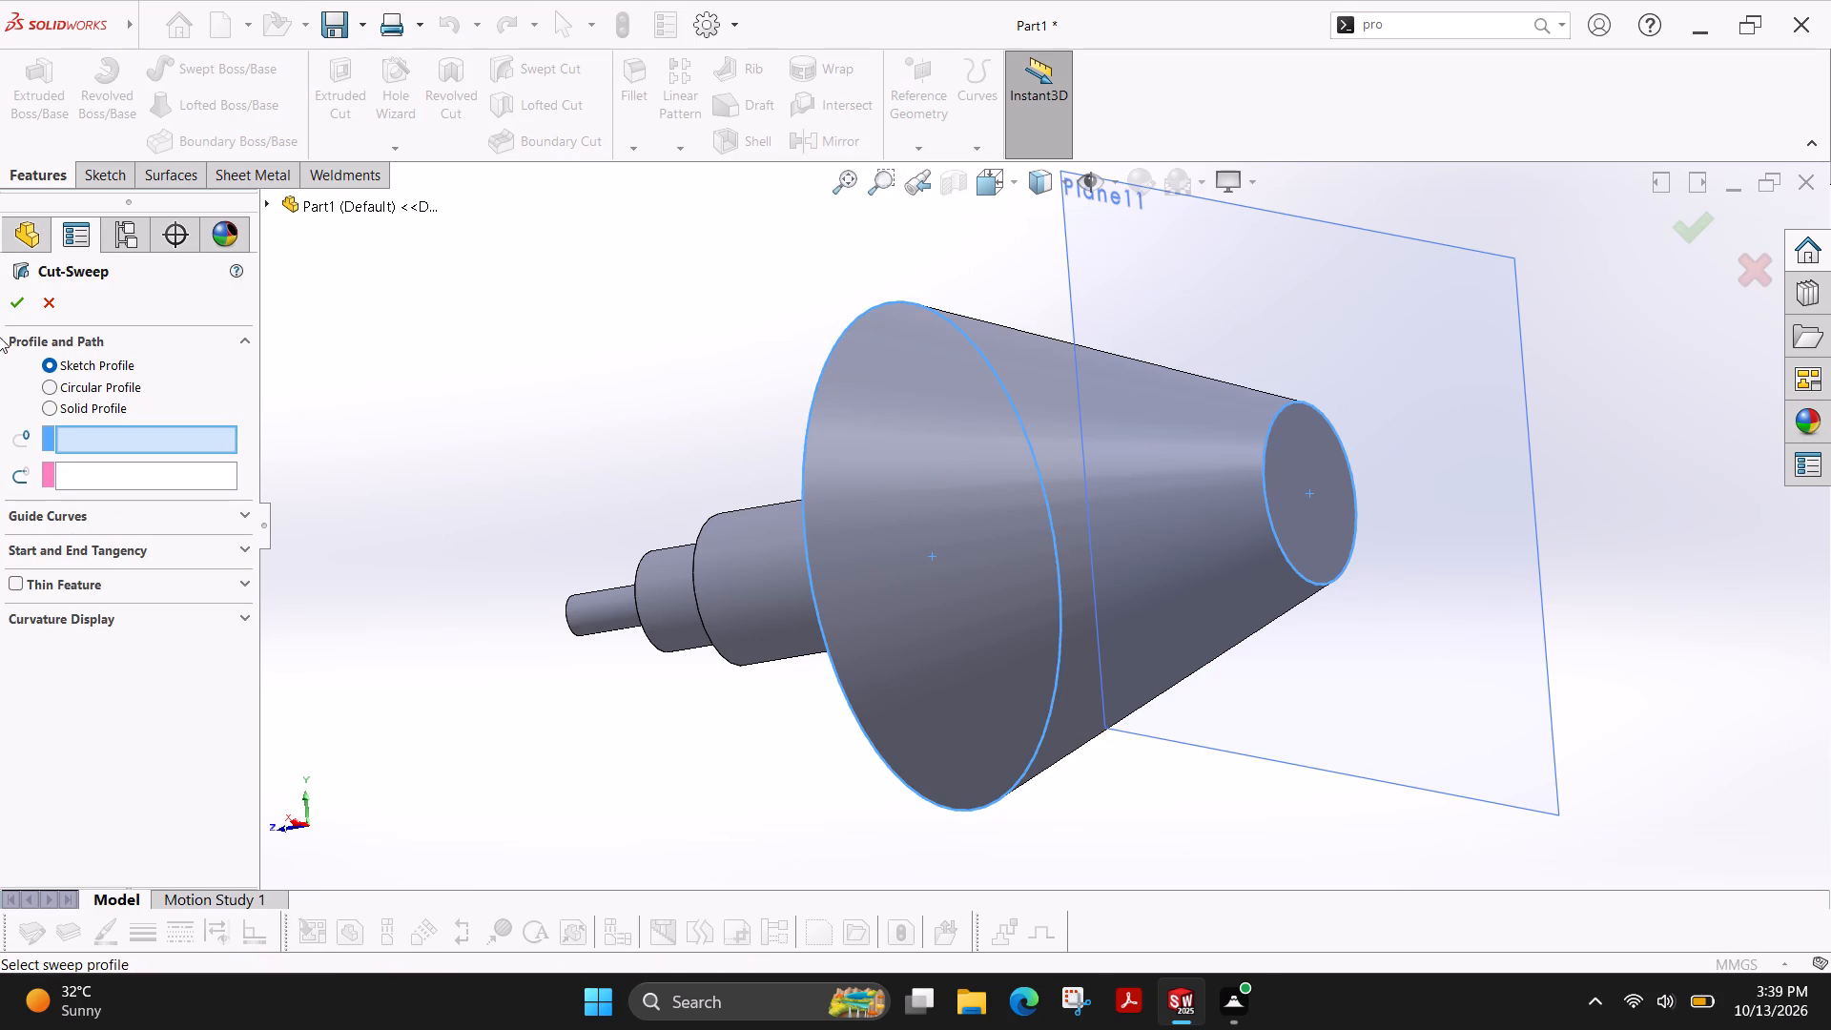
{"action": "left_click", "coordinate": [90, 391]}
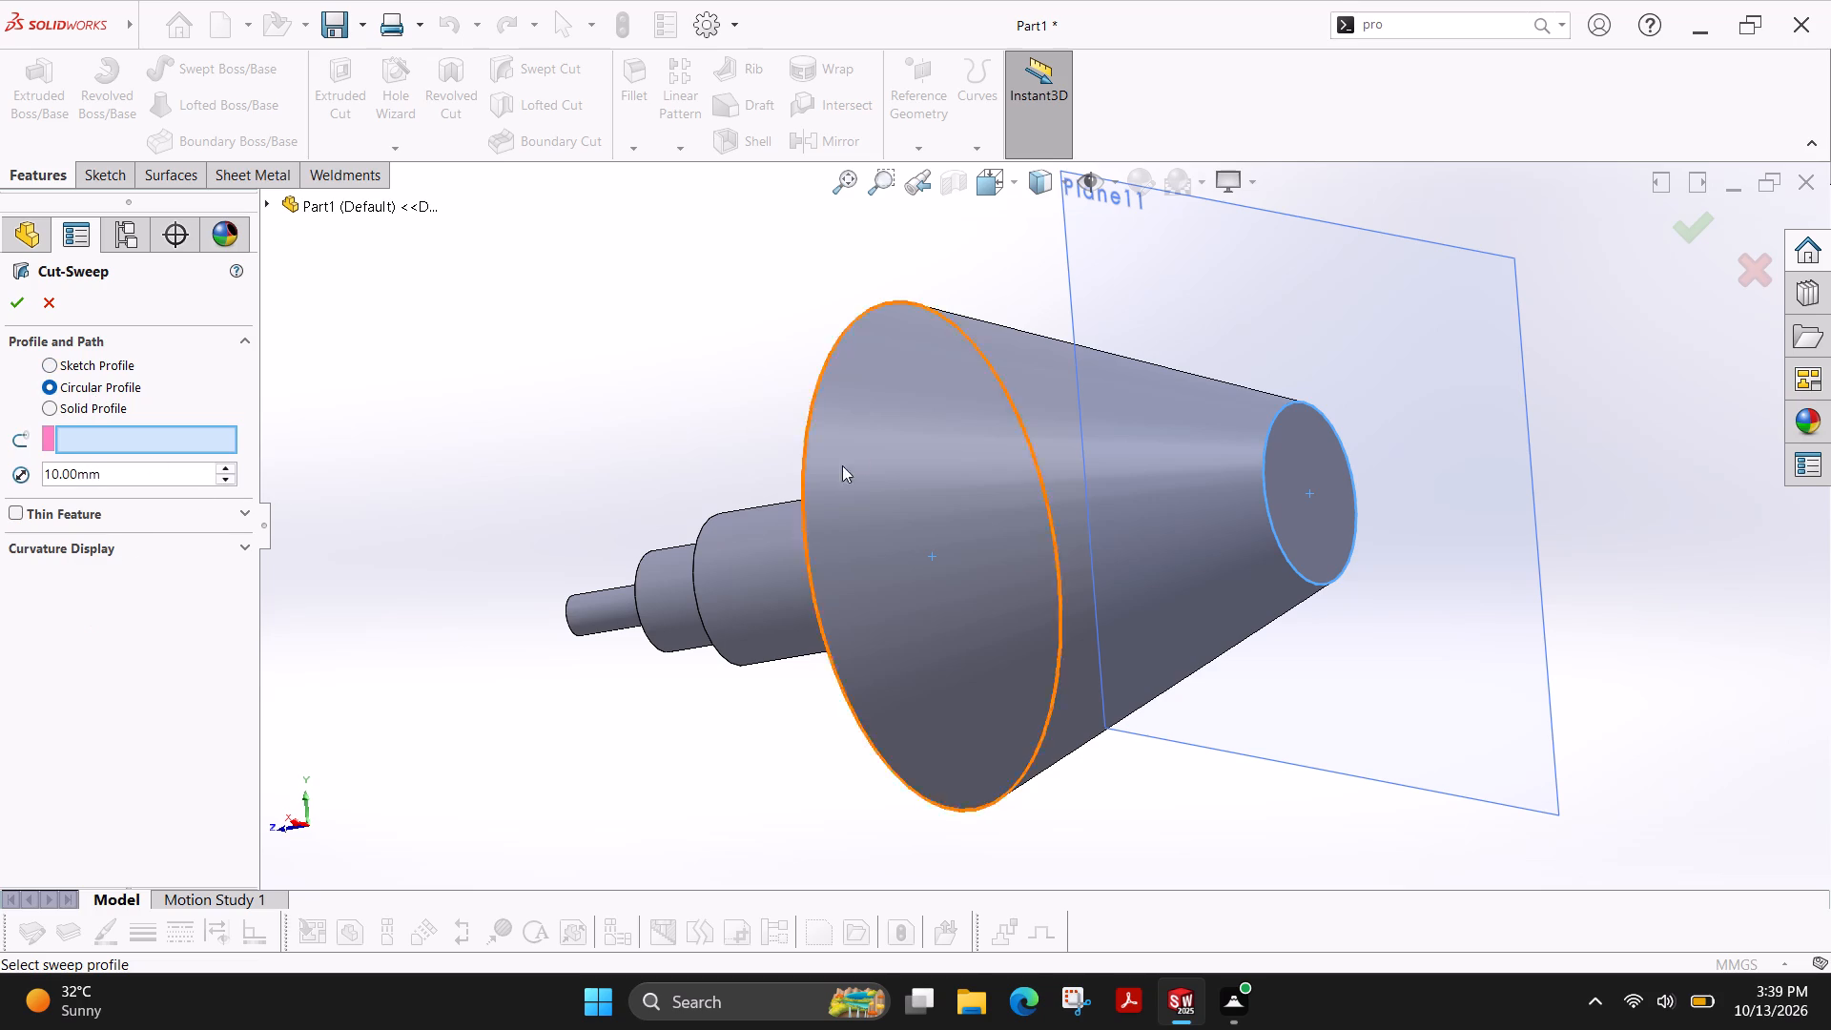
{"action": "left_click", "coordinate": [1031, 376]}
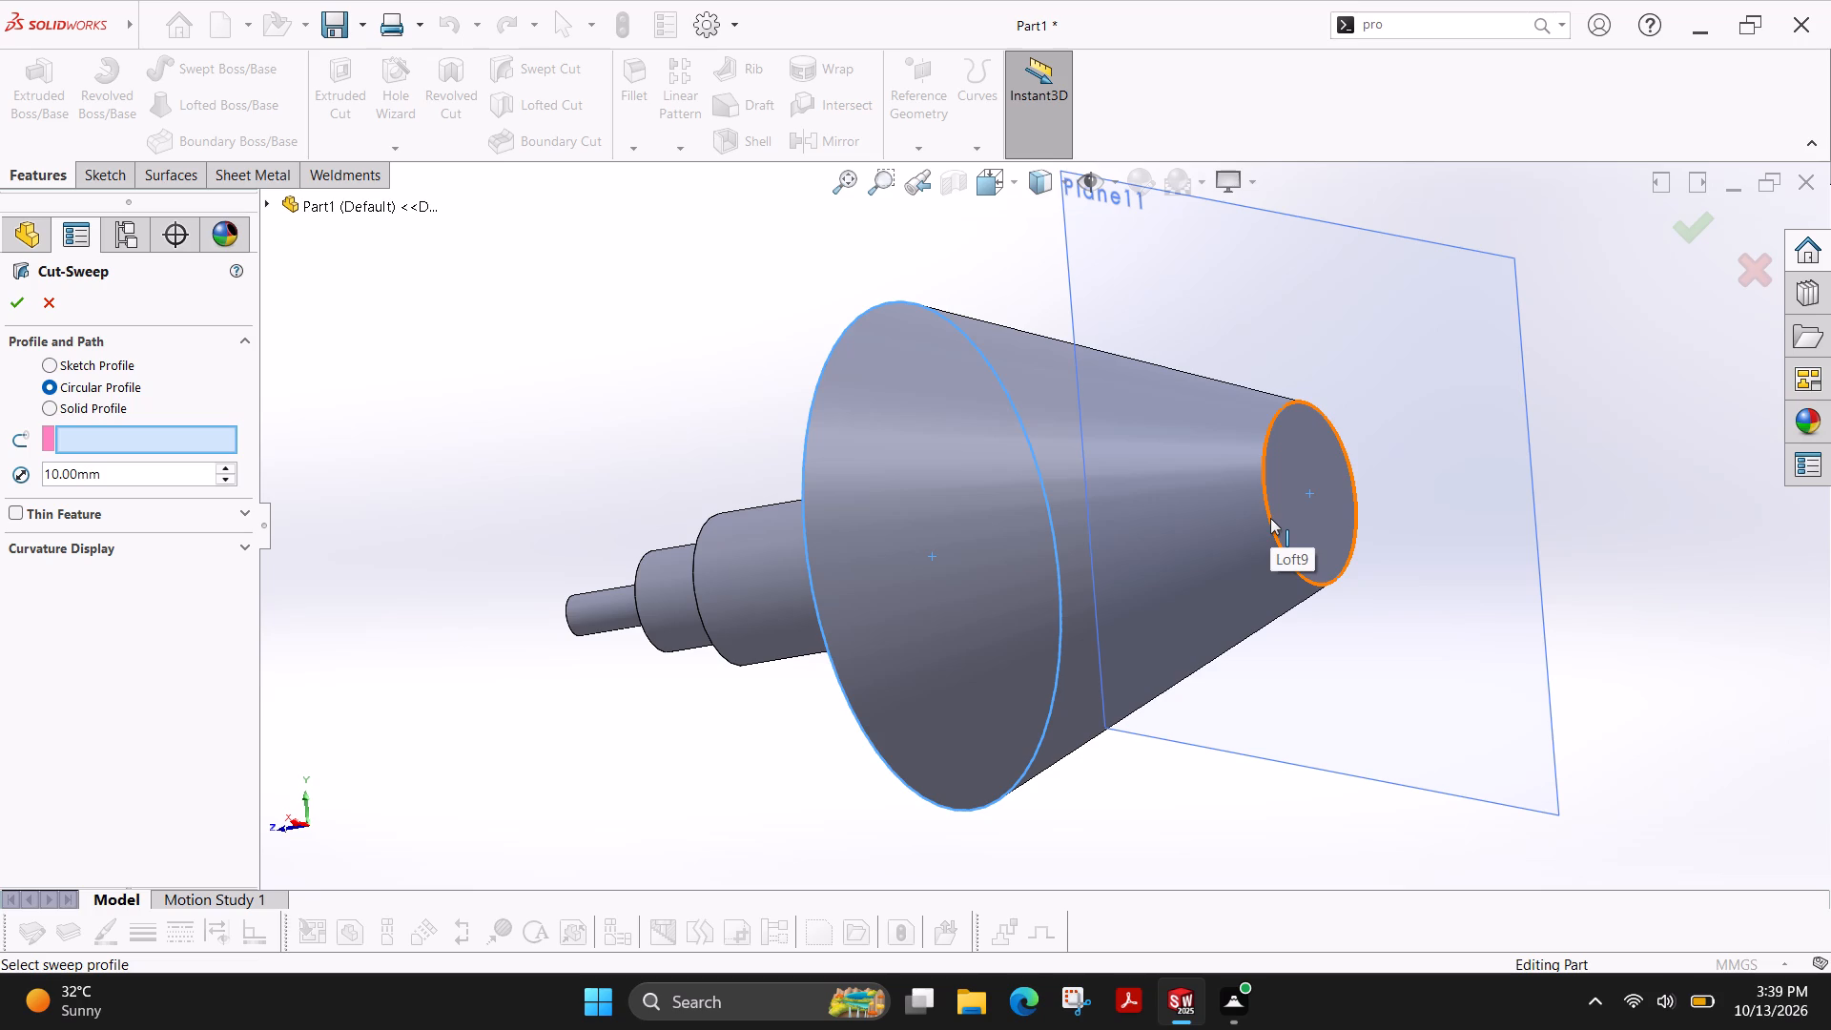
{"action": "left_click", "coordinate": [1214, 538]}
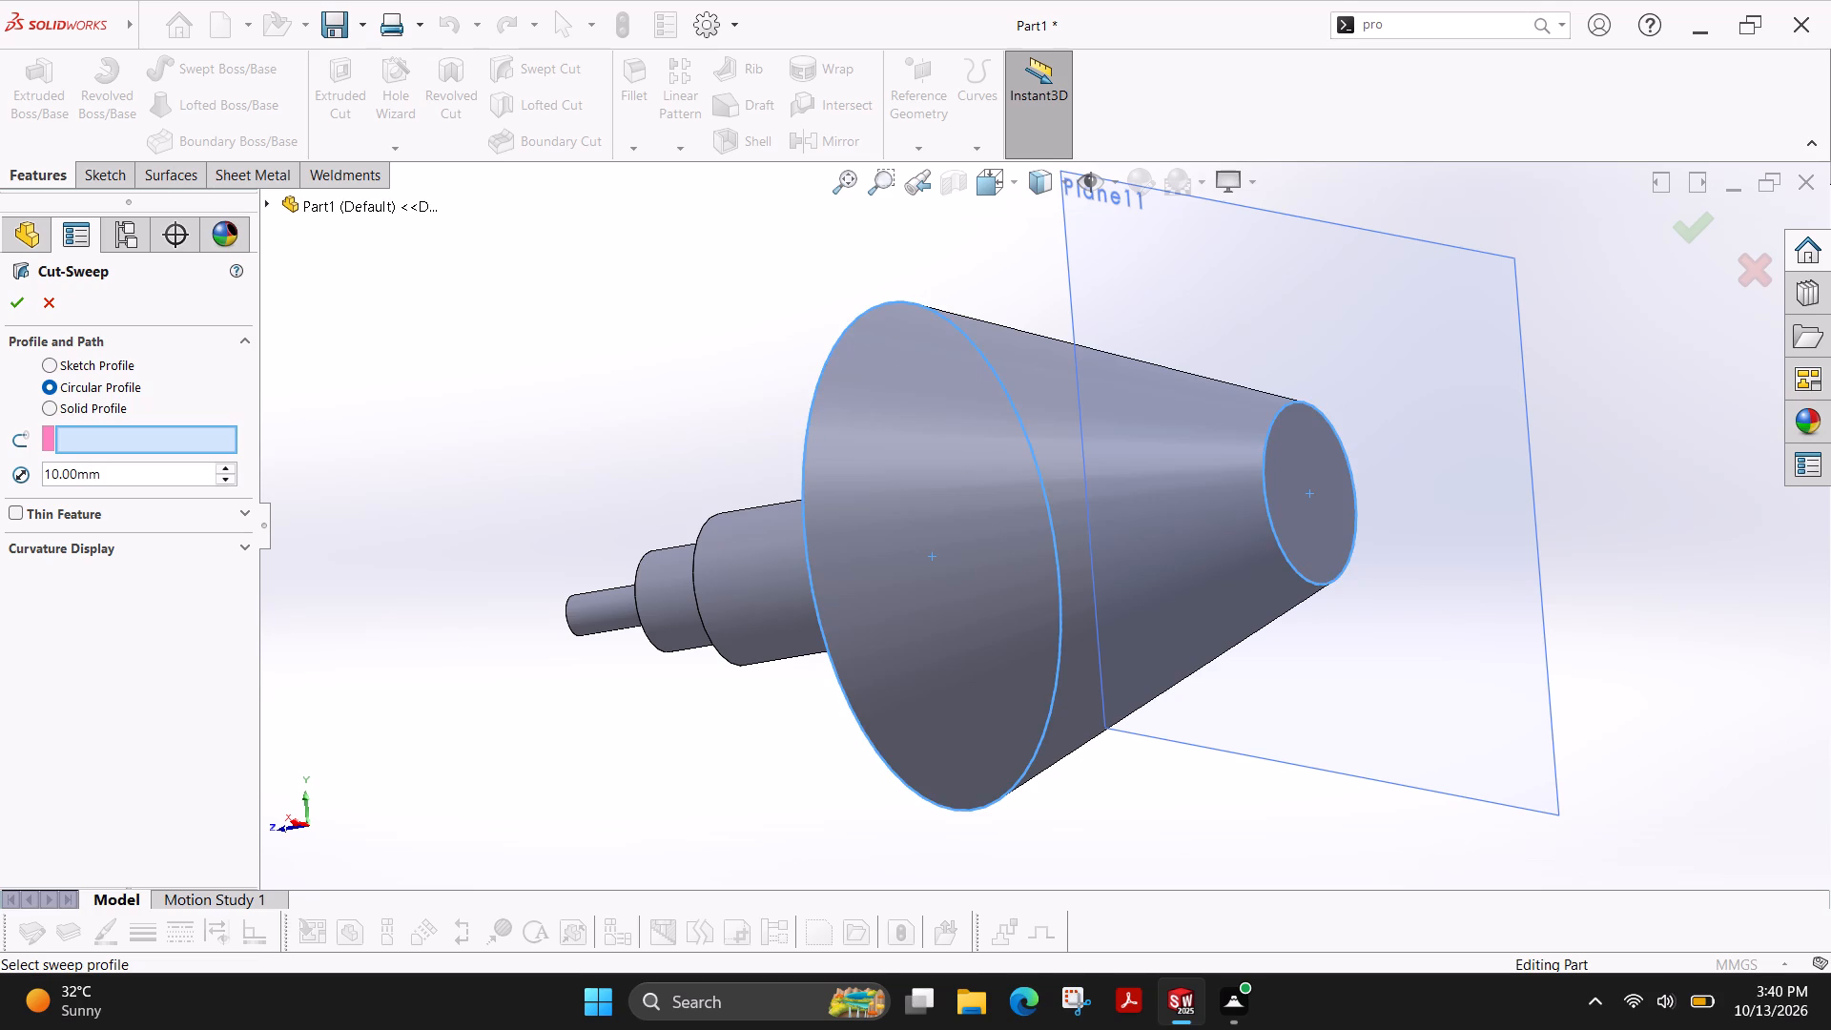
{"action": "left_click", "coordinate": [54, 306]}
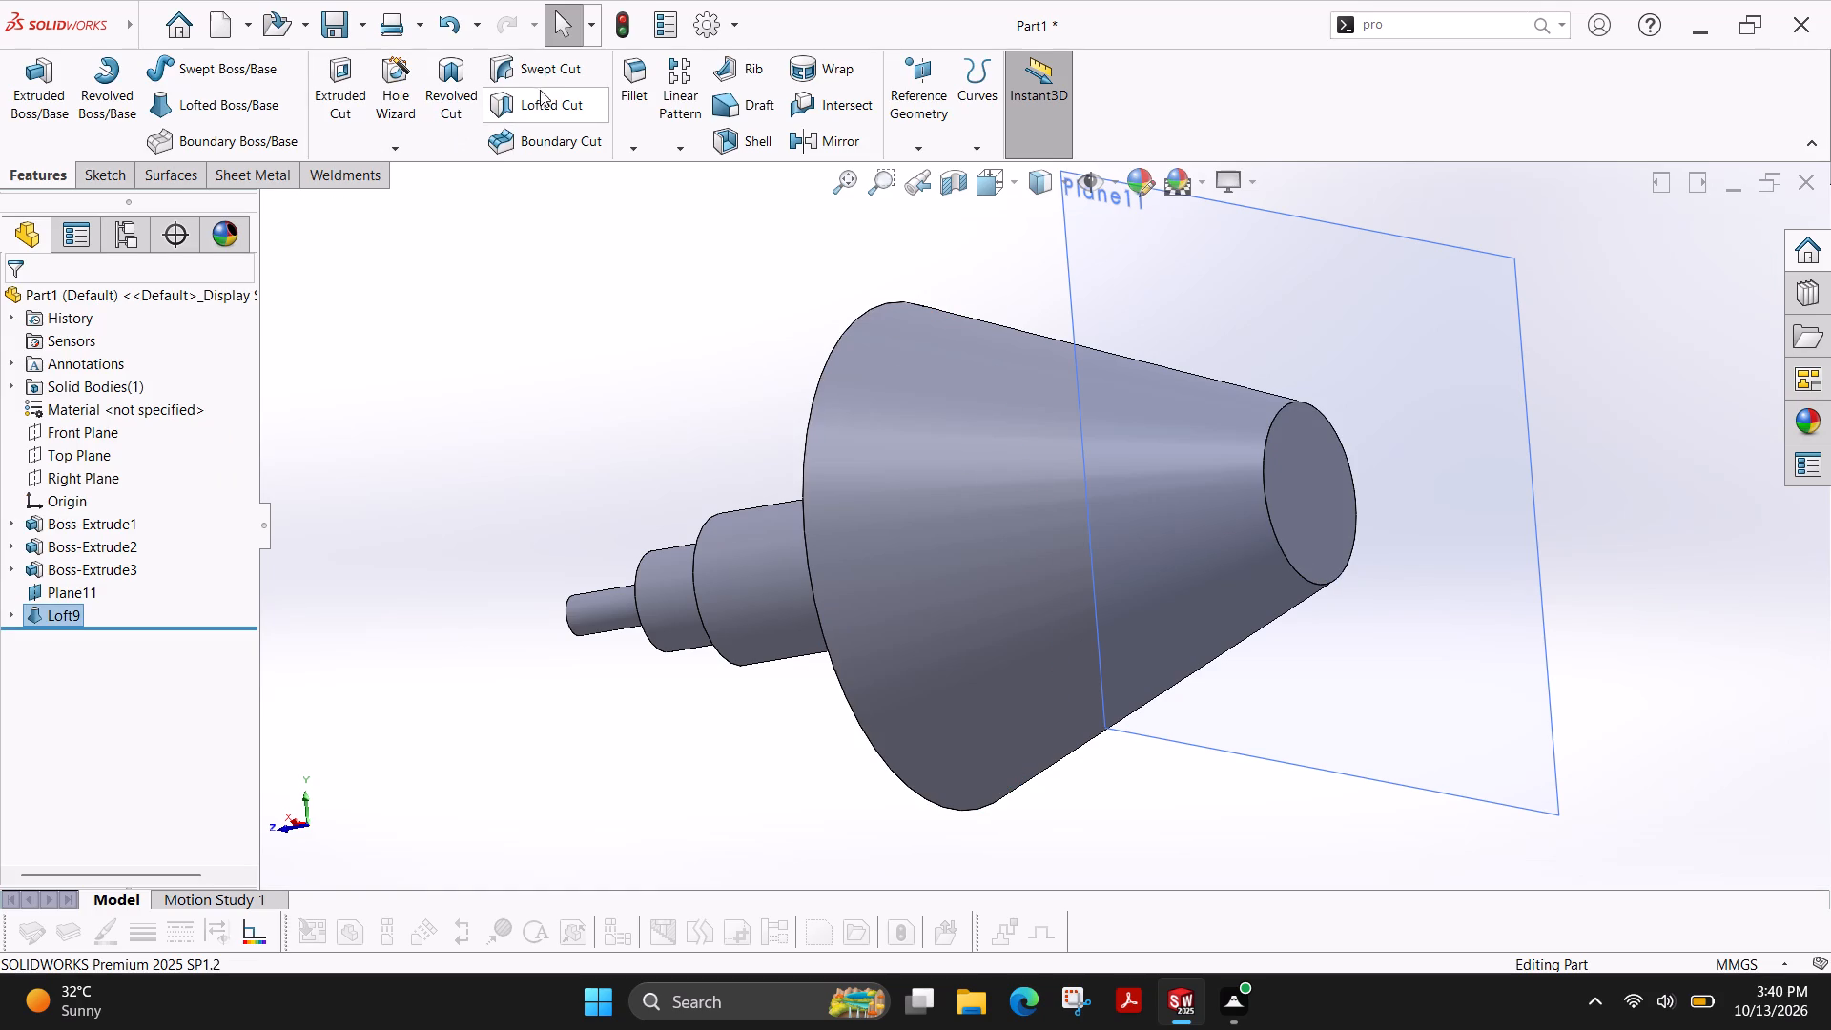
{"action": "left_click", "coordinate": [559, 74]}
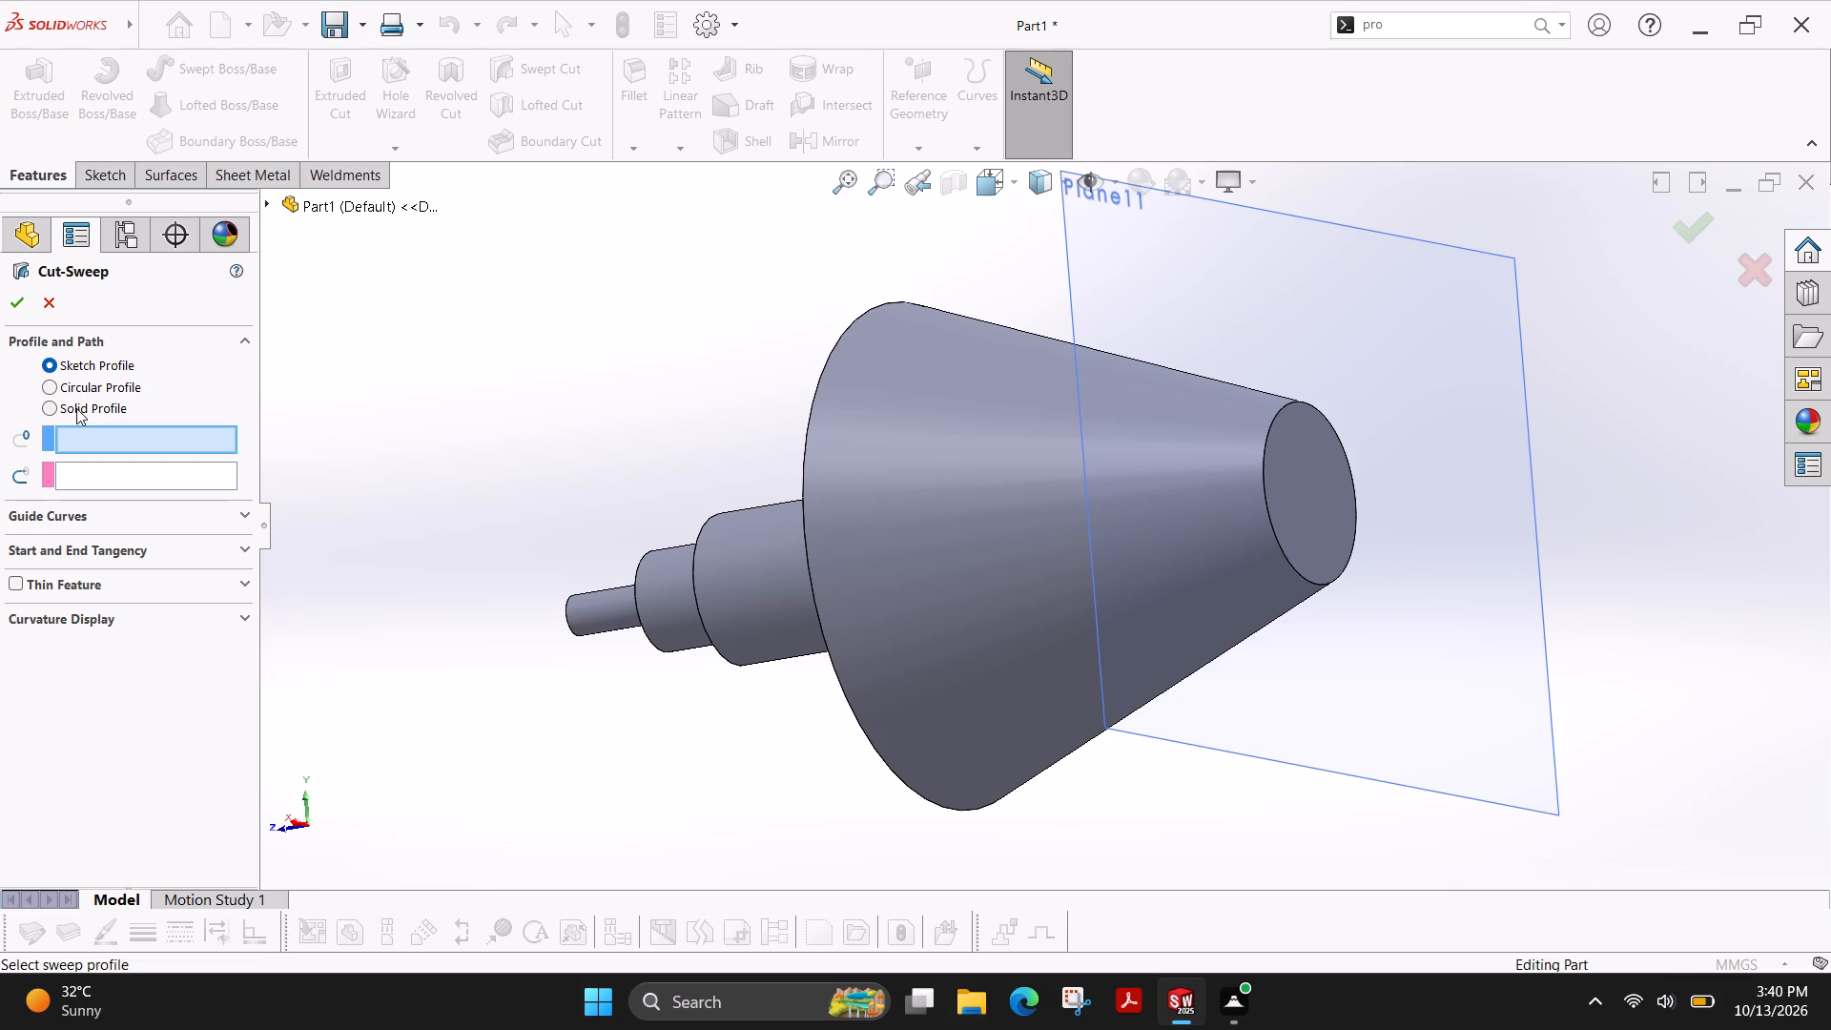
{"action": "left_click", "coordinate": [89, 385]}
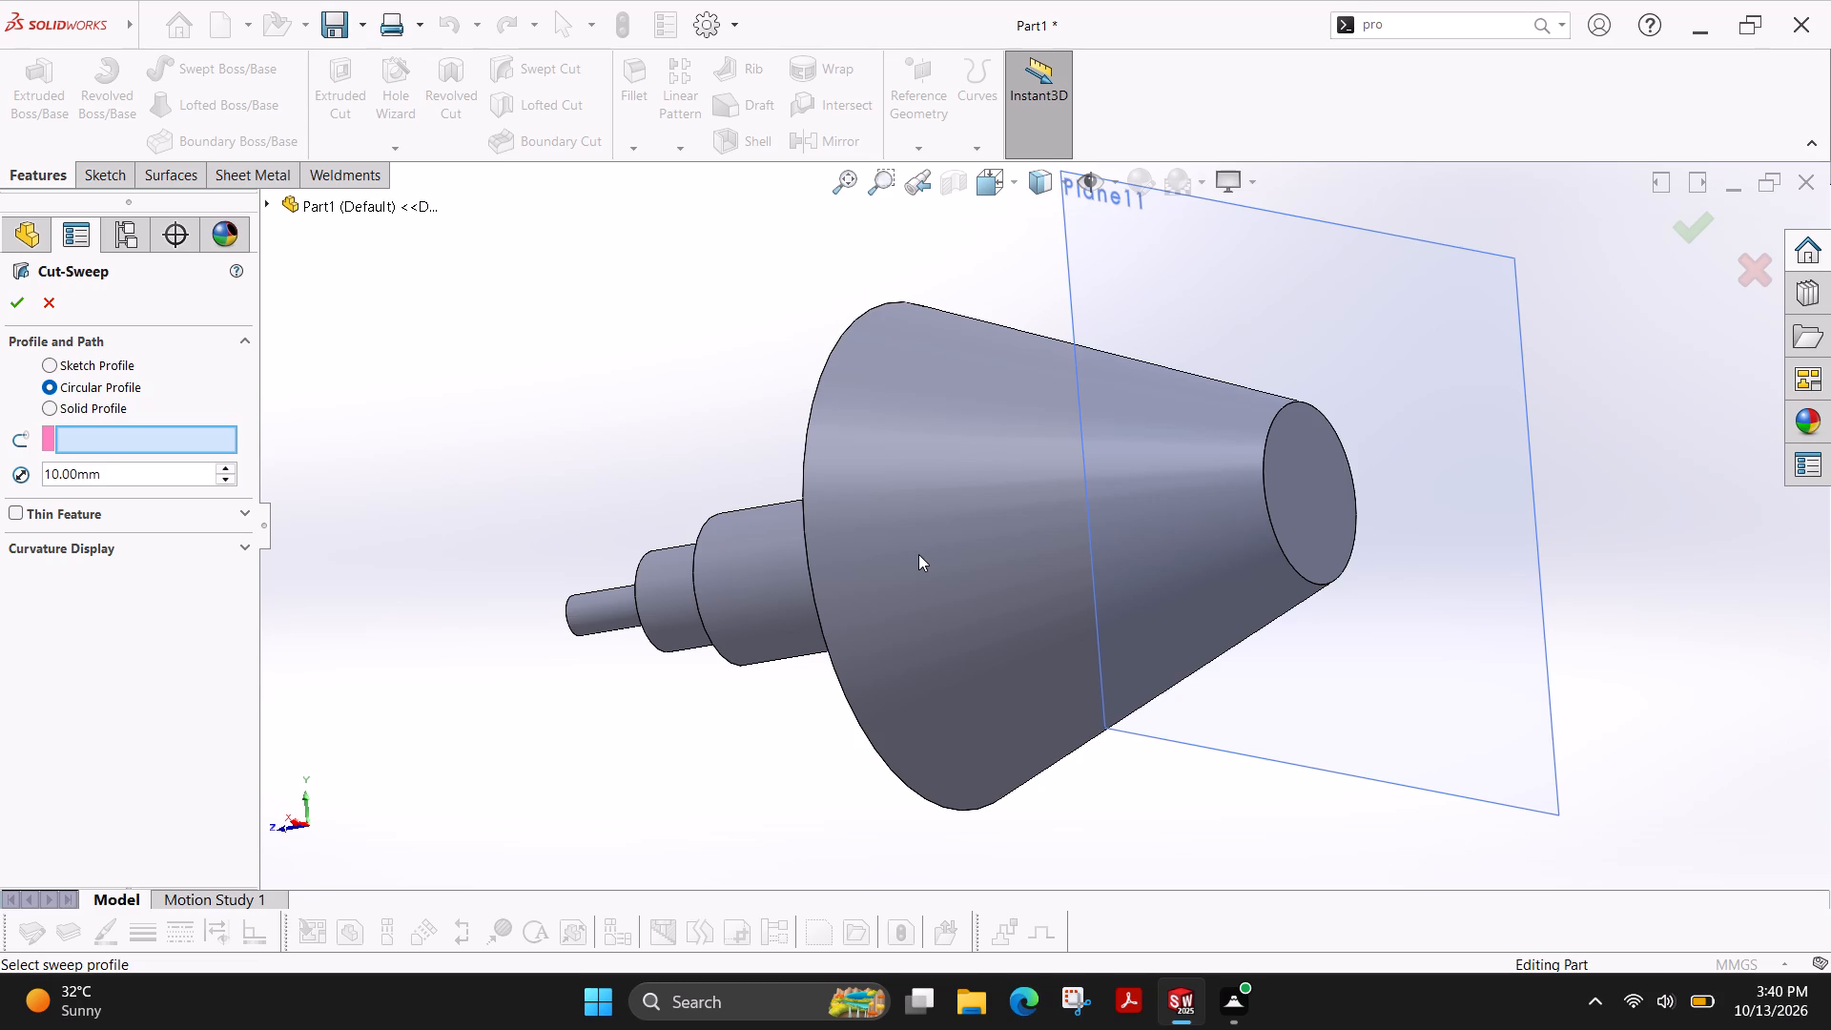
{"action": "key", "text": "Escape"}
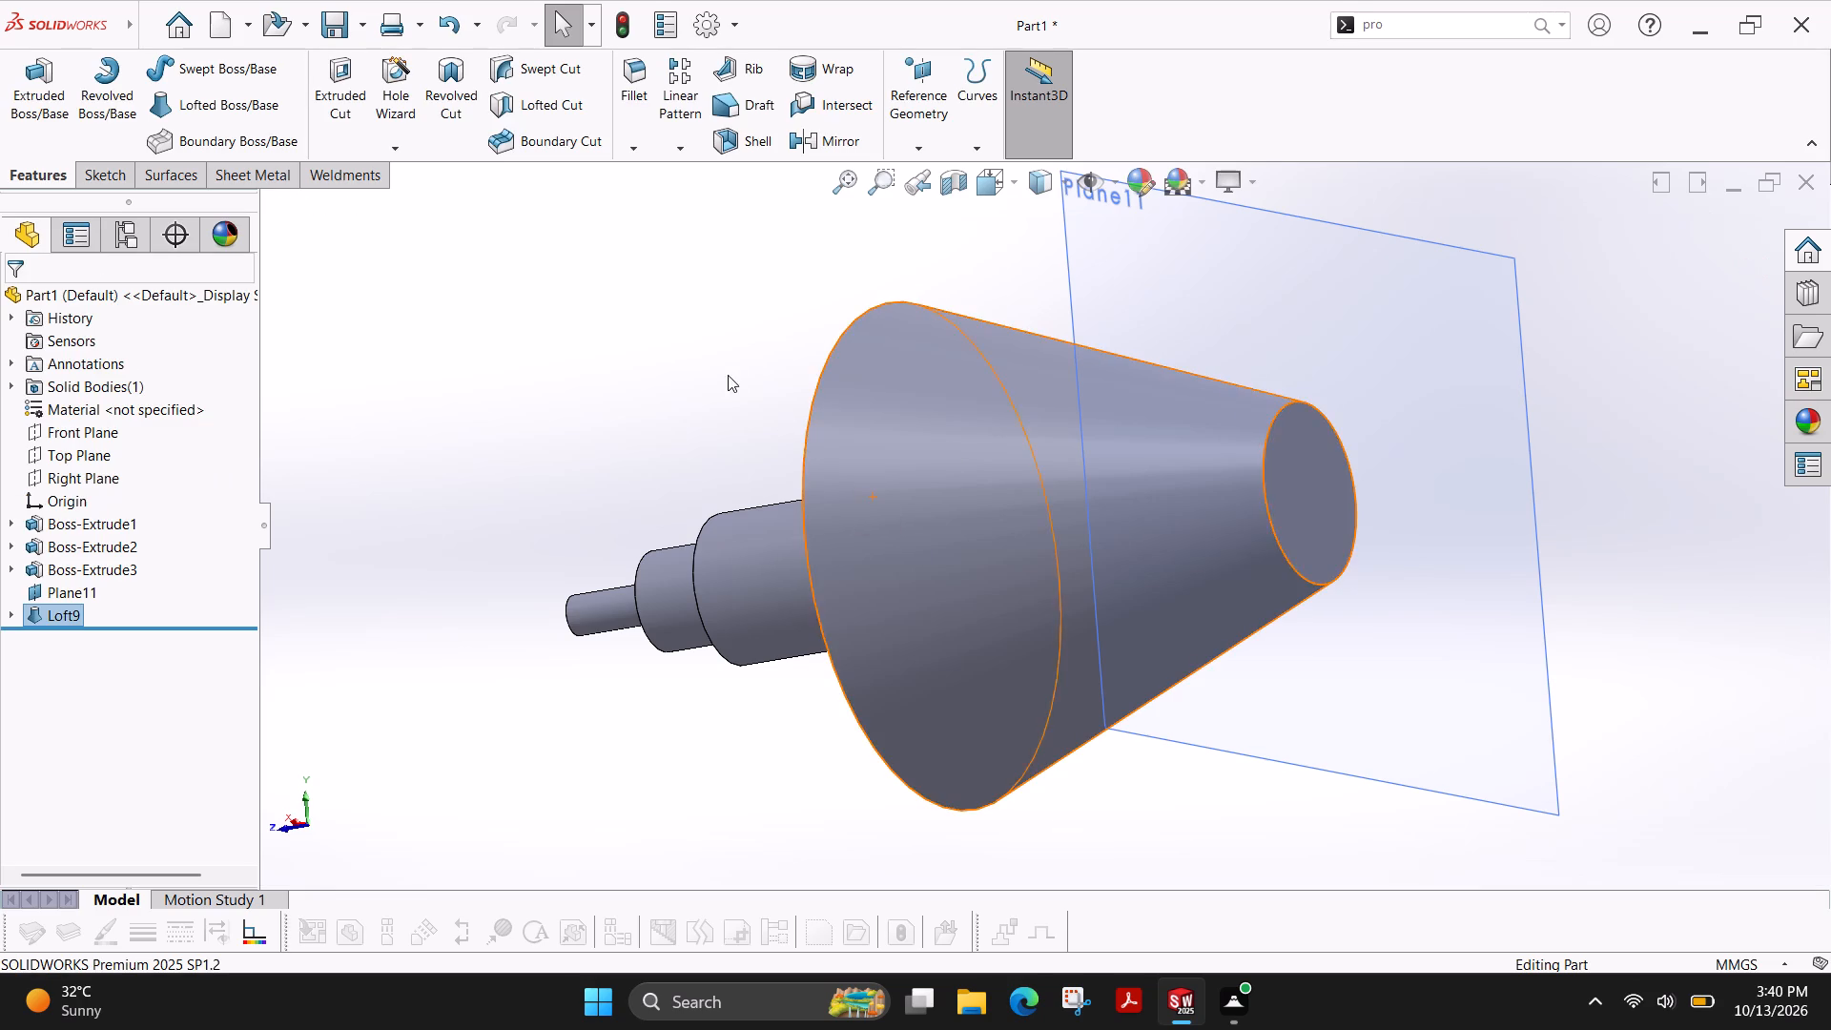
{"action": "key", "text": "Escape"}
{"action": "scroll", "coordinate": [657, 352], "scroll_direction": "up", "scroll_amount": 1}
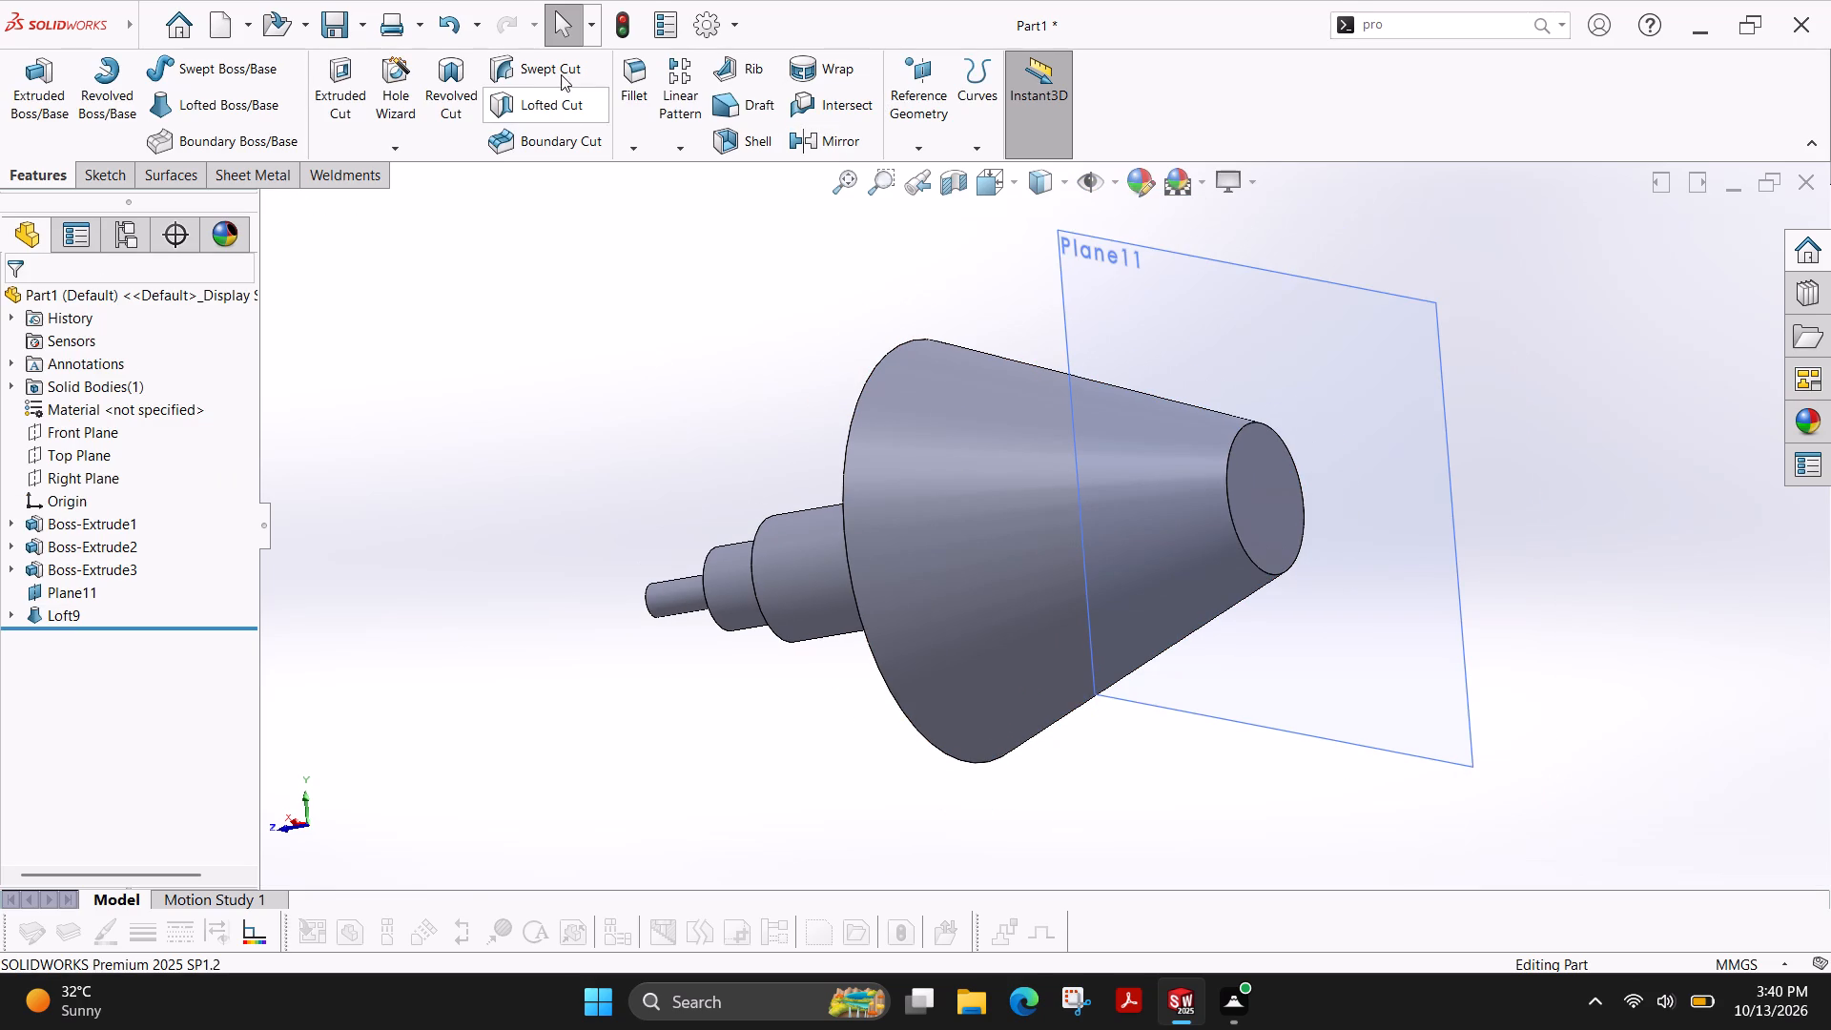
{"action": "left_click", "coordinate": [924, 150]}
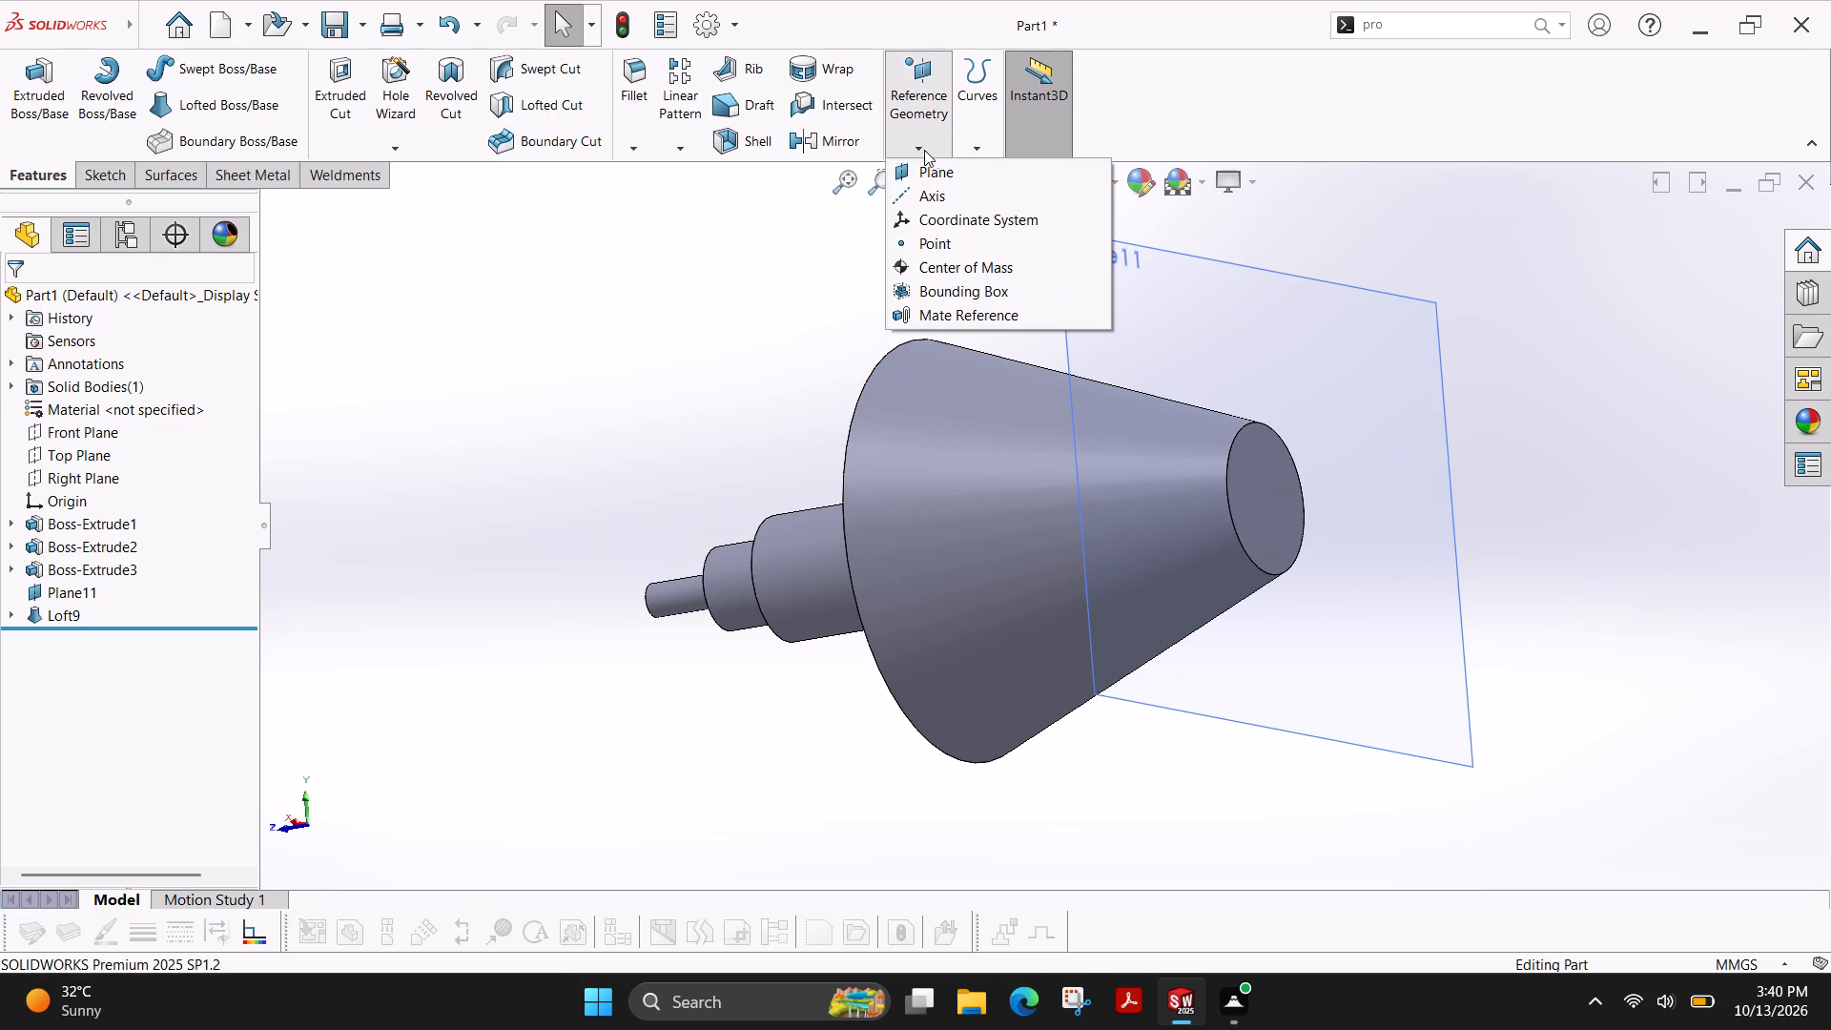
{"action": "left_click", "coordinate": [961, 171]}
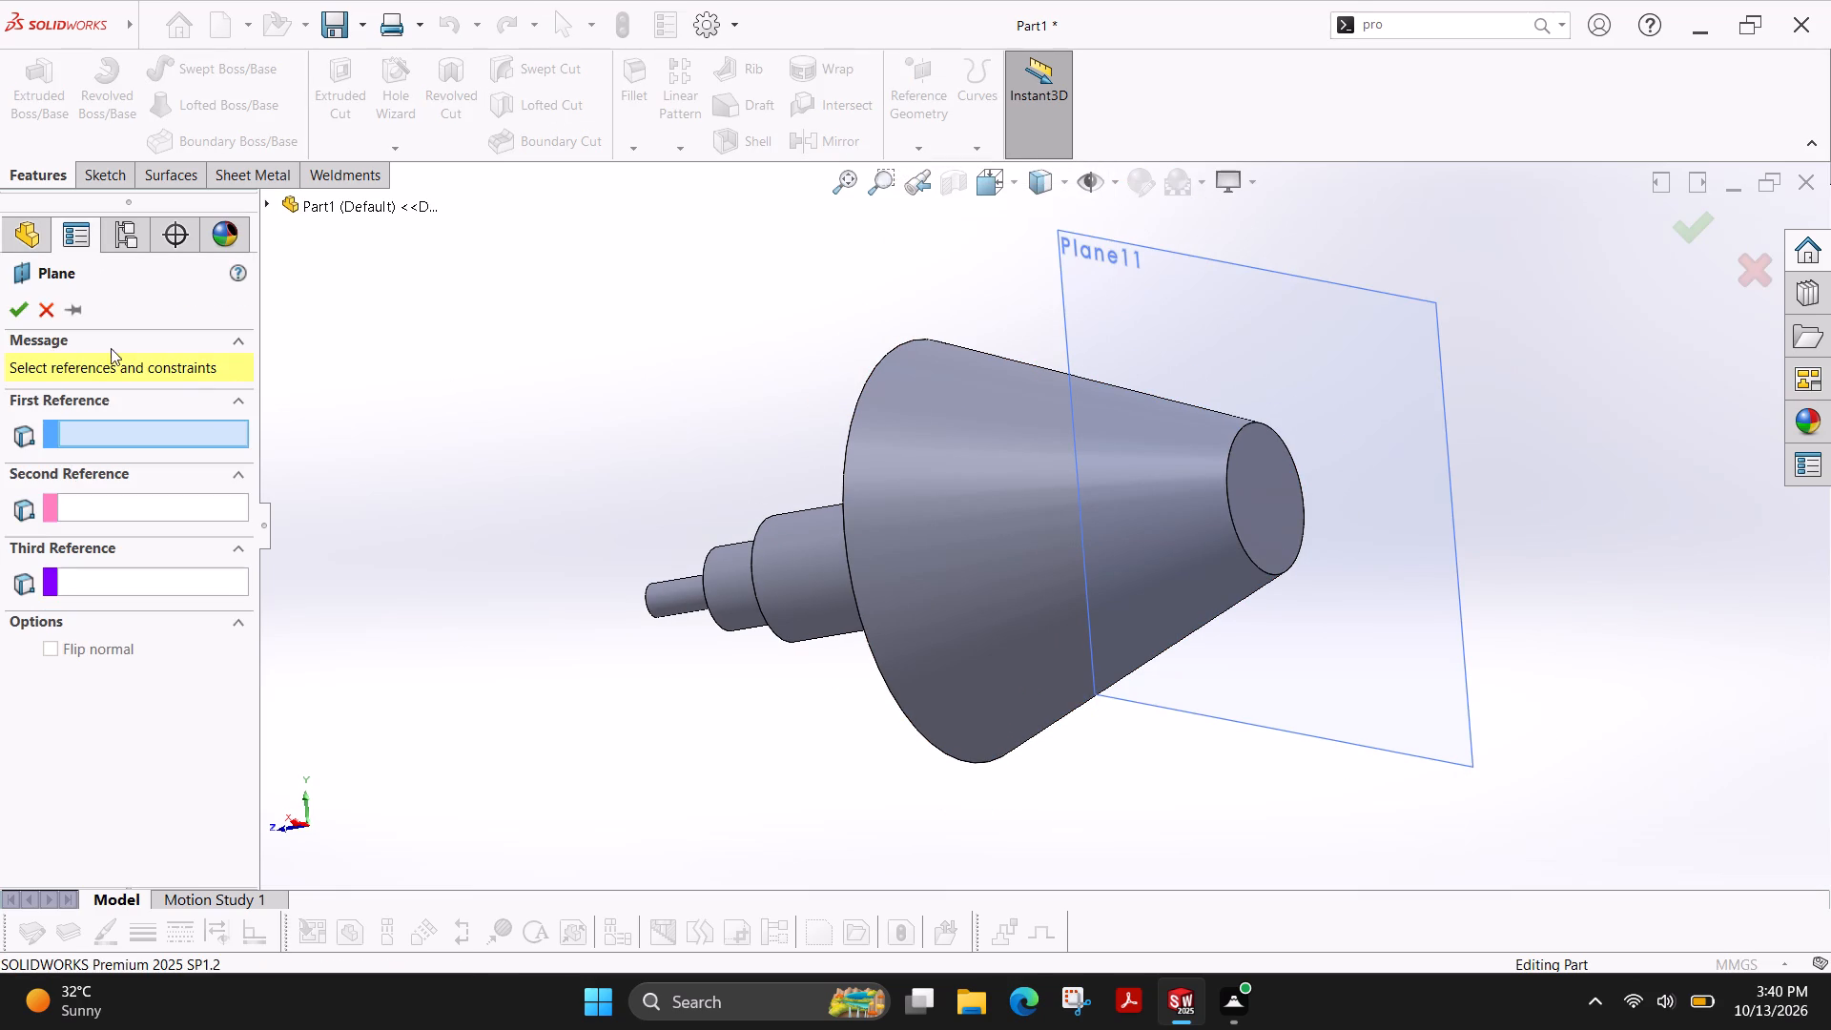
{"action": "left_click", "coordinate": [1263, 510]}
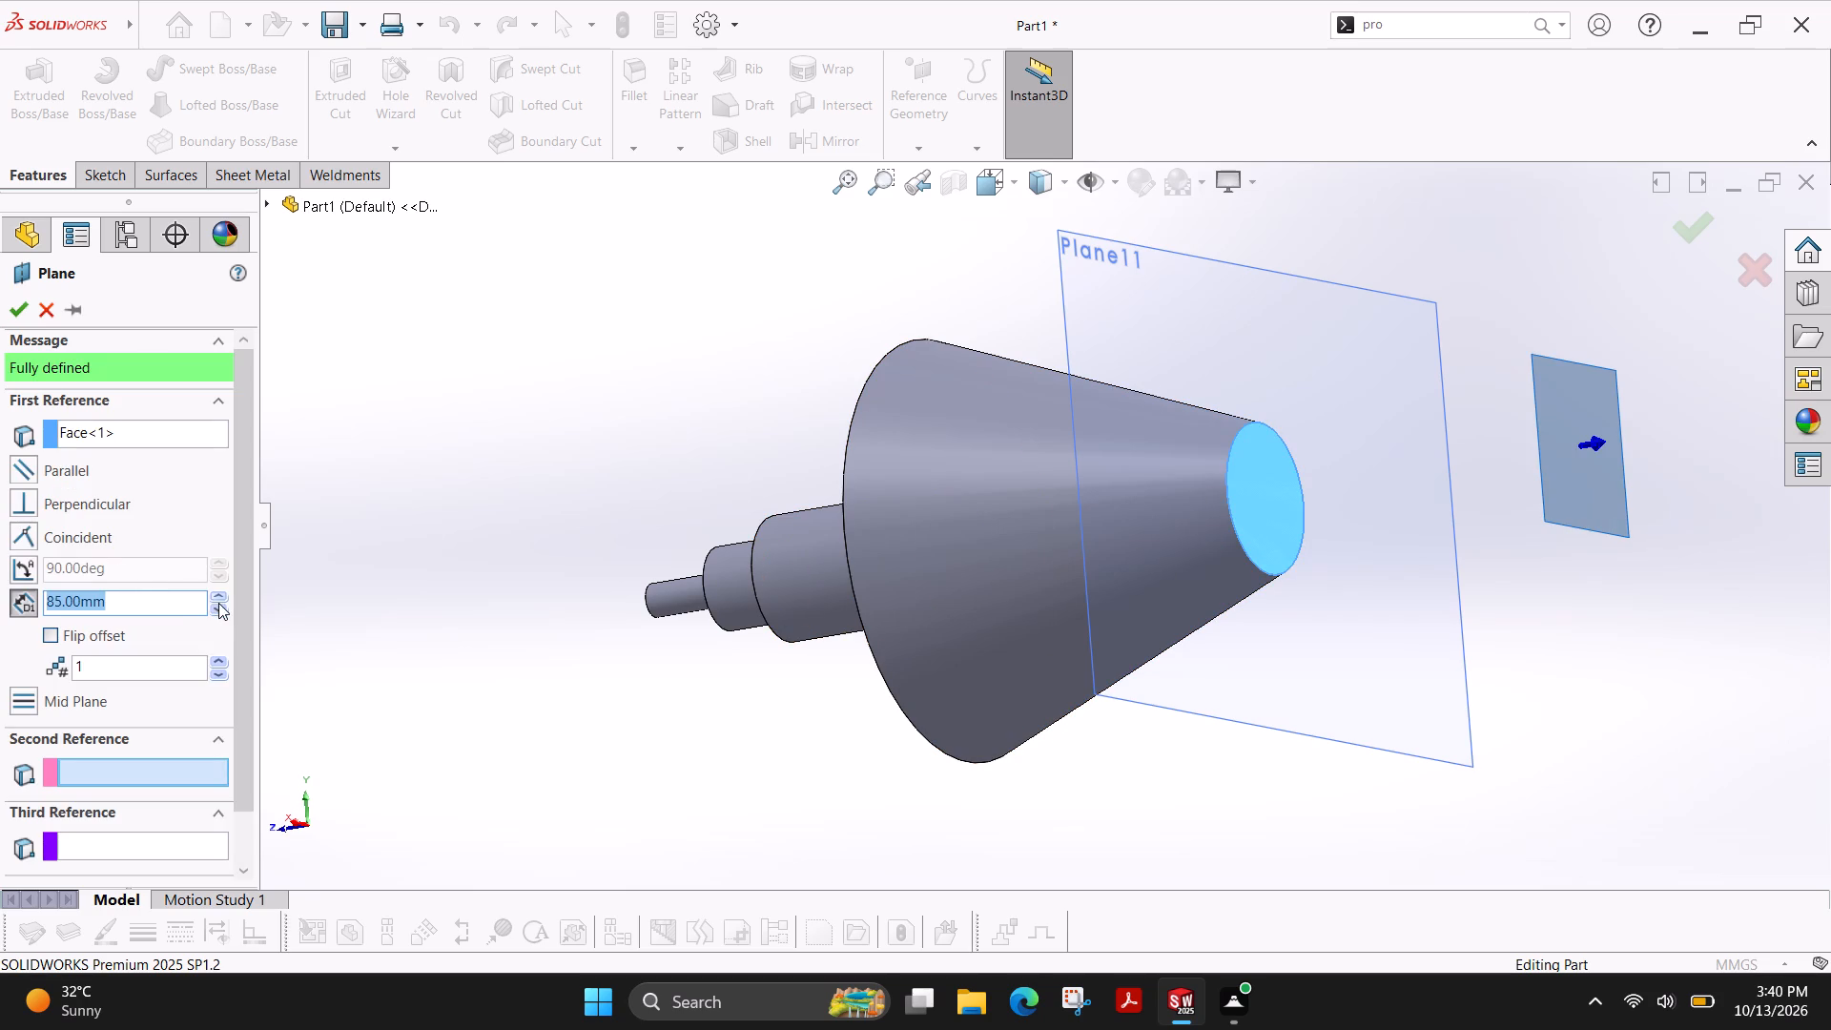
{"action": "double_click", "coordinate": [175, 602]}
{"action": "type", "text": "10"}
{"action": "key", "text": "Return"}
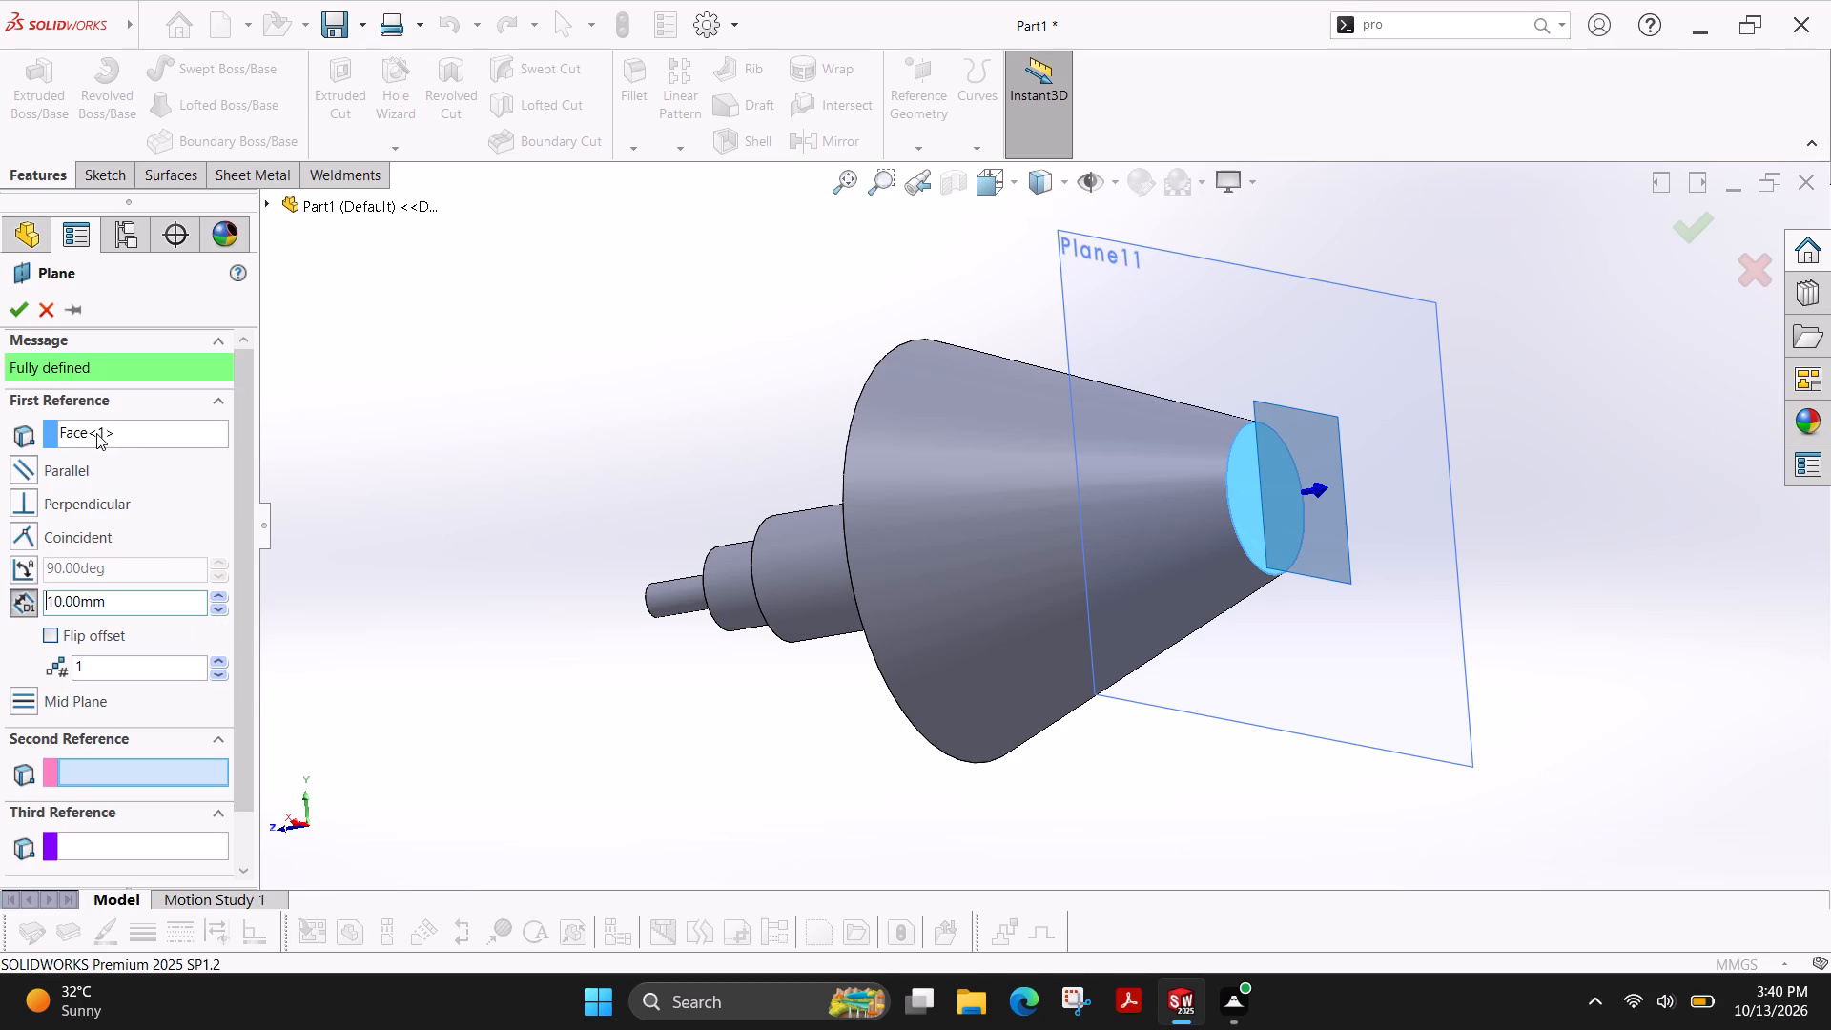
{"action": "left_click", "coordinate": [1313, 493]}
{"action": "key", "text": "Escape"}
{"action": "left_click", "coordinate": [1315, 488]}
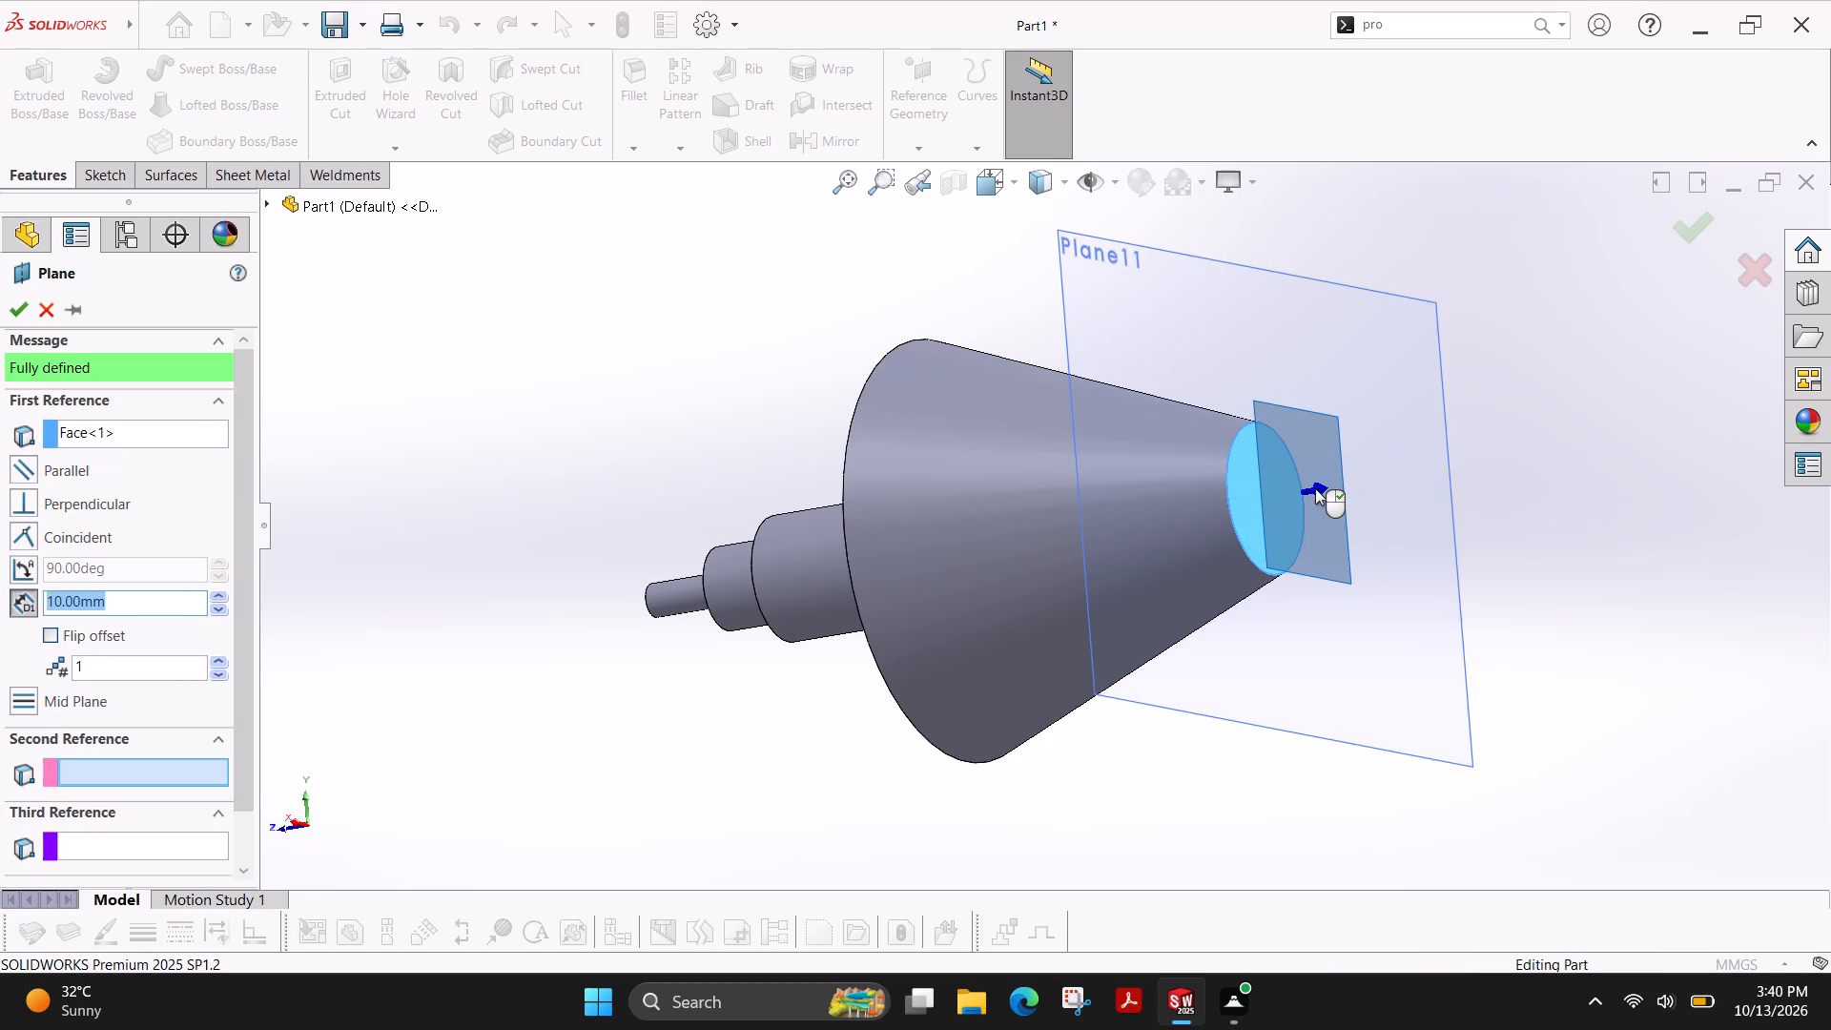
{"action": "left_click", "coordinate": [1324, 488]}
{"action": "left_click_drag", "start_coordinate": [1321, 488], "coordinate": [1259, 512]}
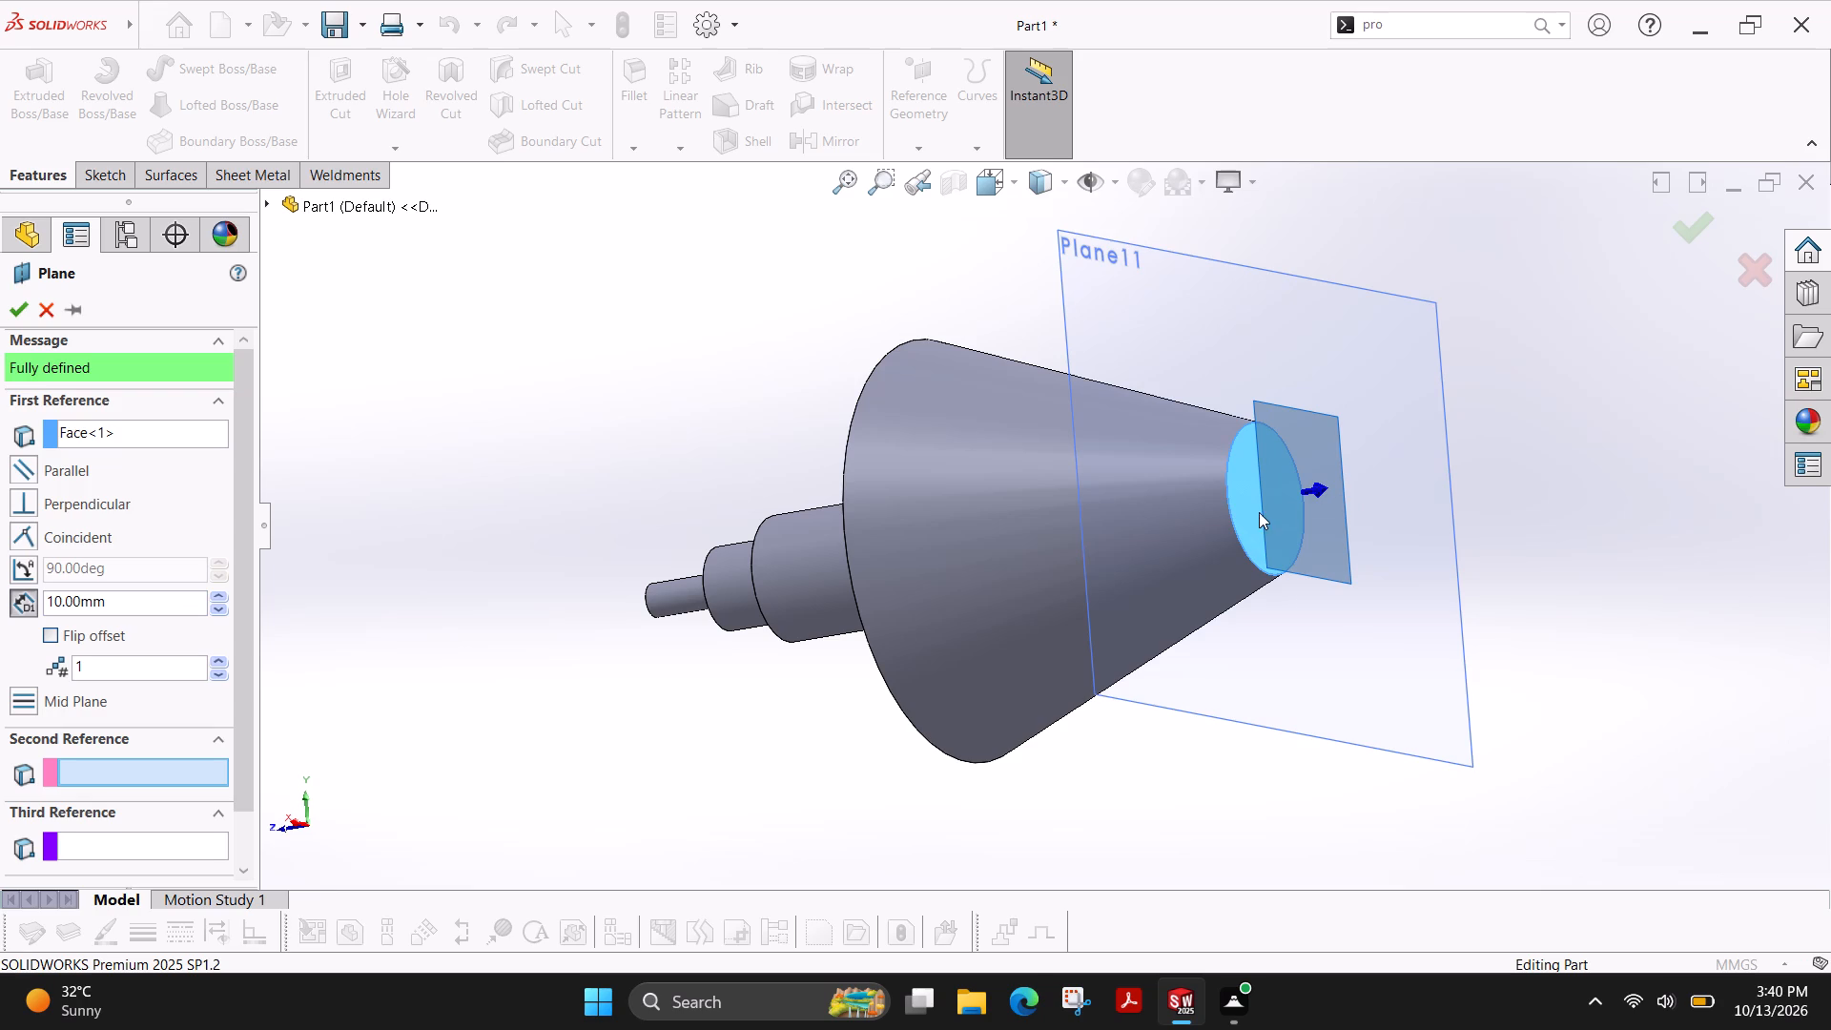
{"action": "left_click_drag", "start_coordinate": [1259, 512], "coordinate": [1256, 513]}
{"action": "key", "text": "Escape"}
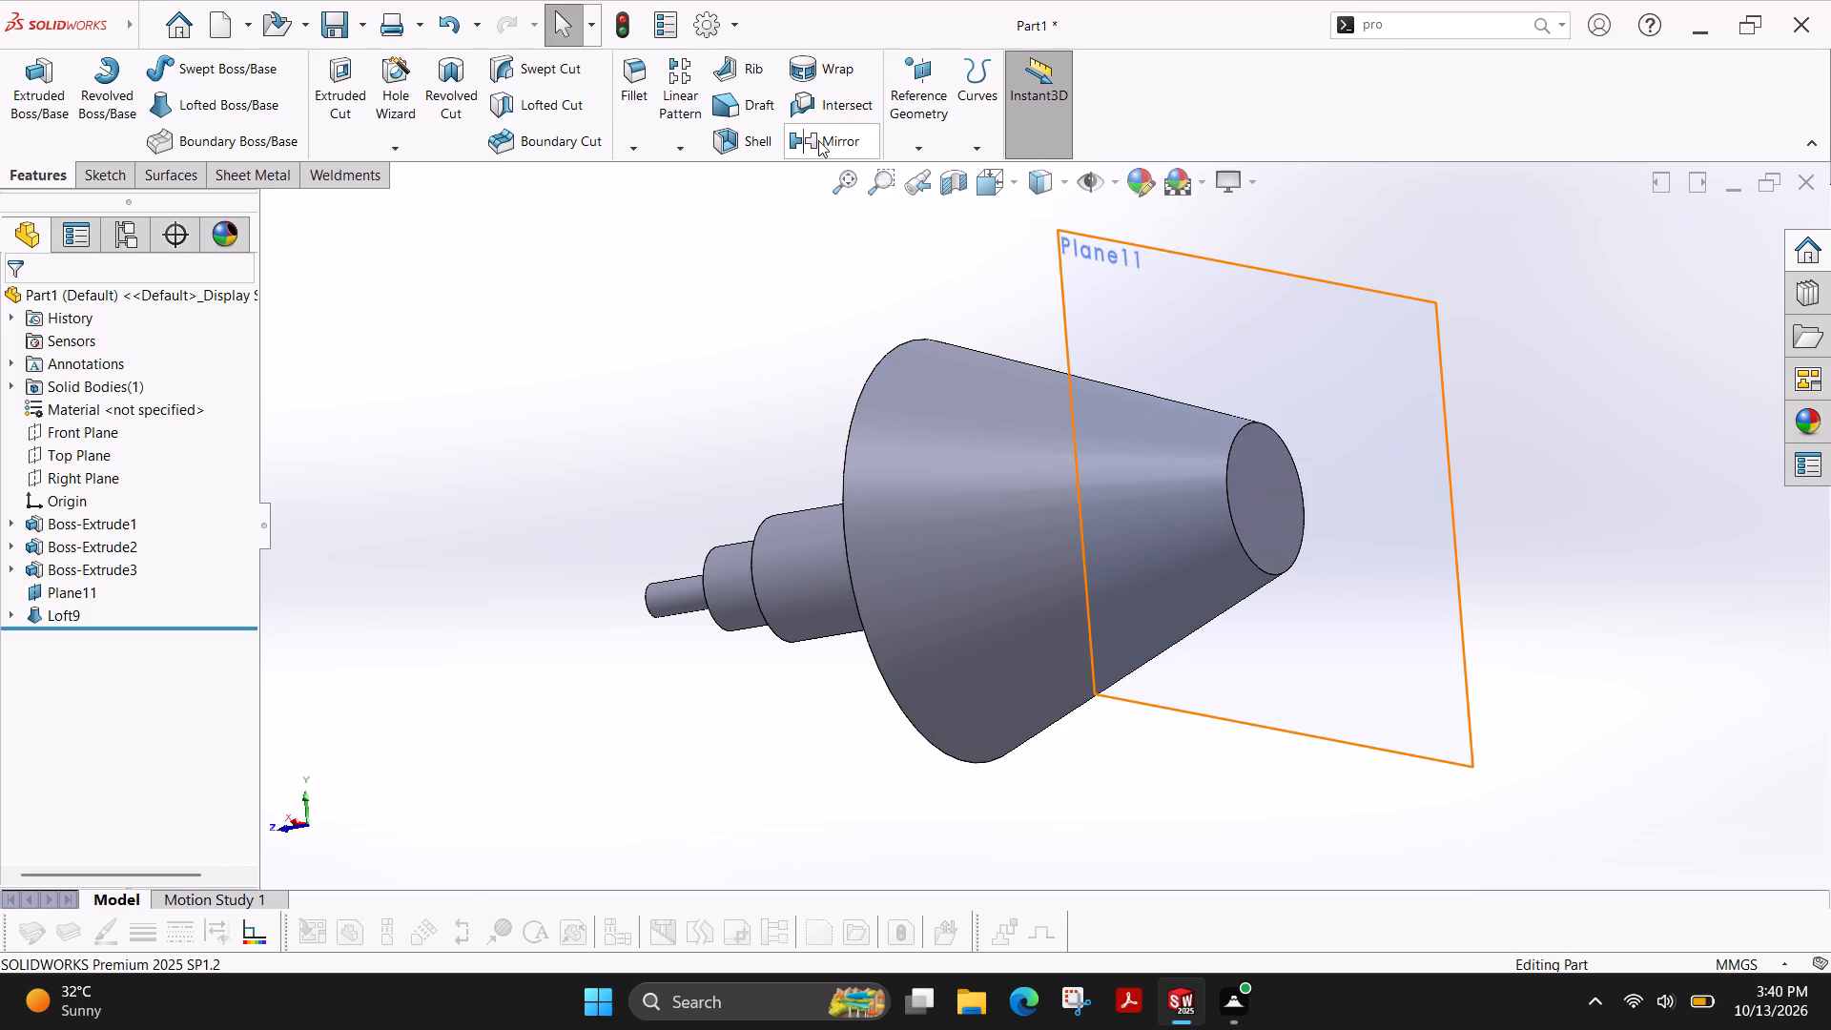
Create a reference plane offset 10 mm from the cone's small end face, flipped inward into the cone.
{"action": "left_click", "coordinate": [923, 148]}
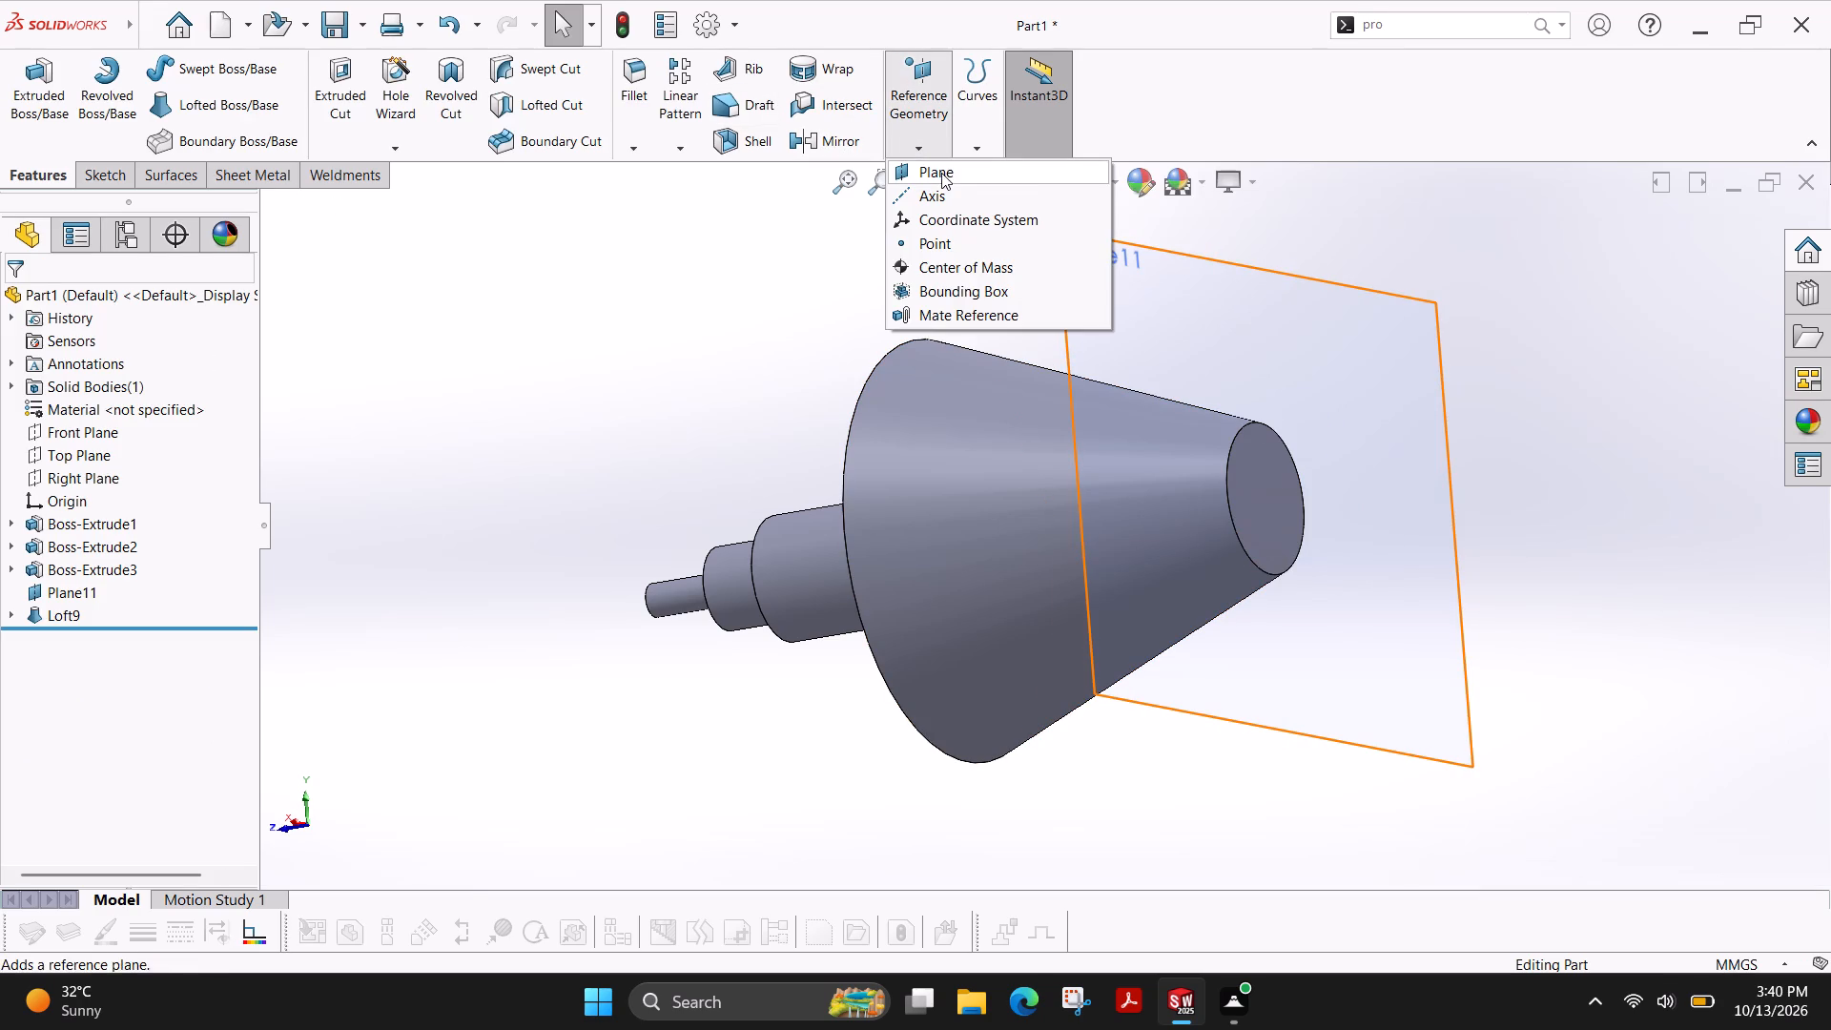
{"action": "left_click", "coordinate": [941, 173]}
{"action": "left_click", "coordinate": [1269, 493]}
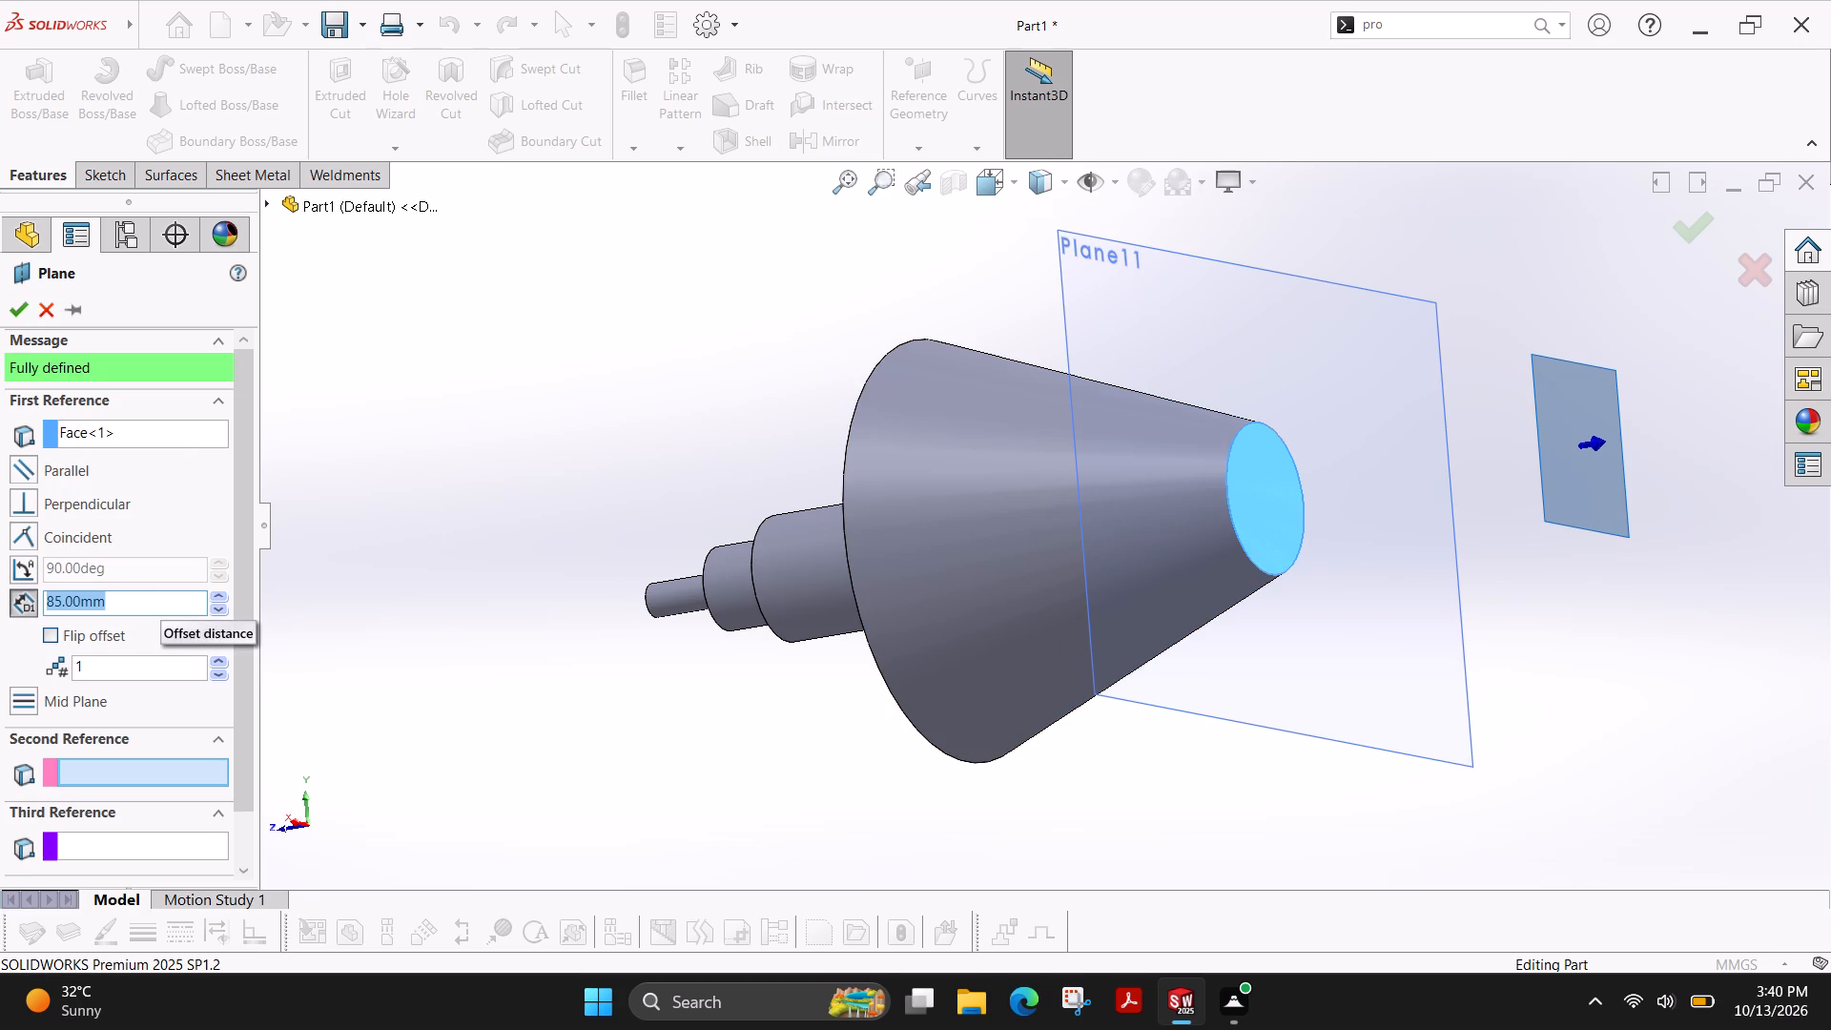
{"action": "type", "text": "10"}
{"action": "key", "text": "Return"}
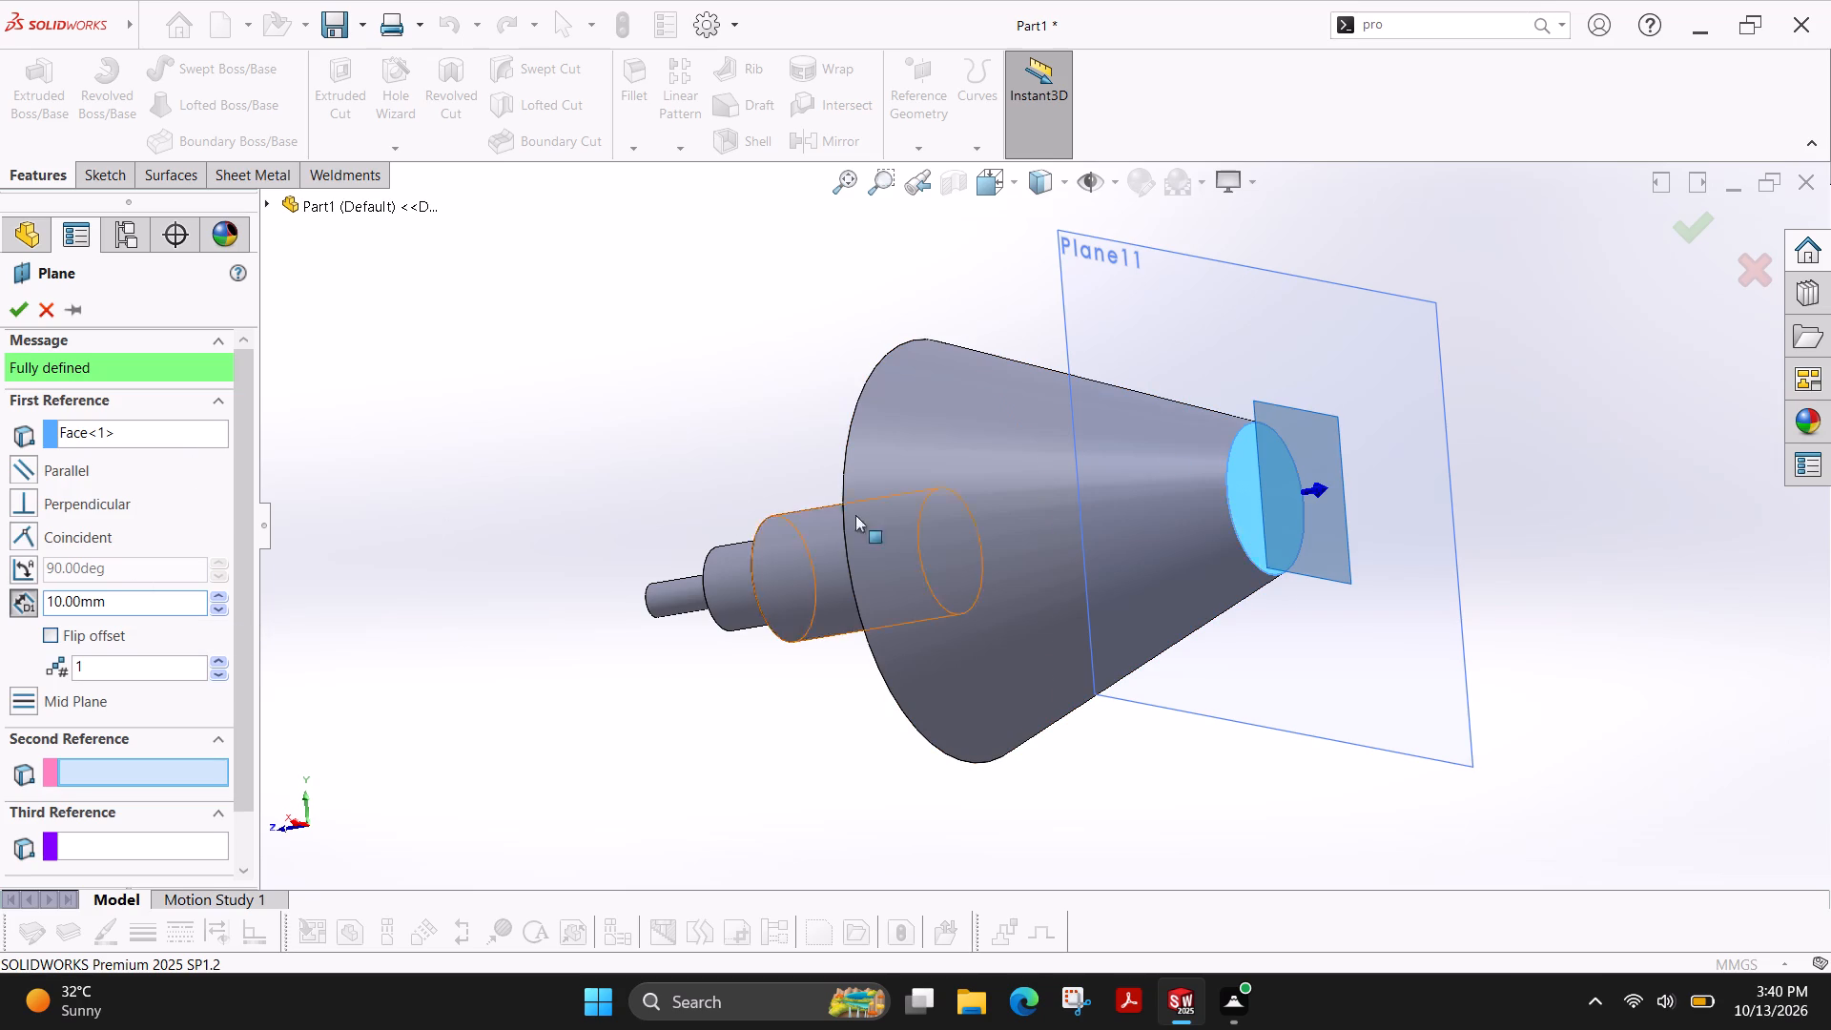
{"action": "left_click", "coordinate": [1326, 486]}
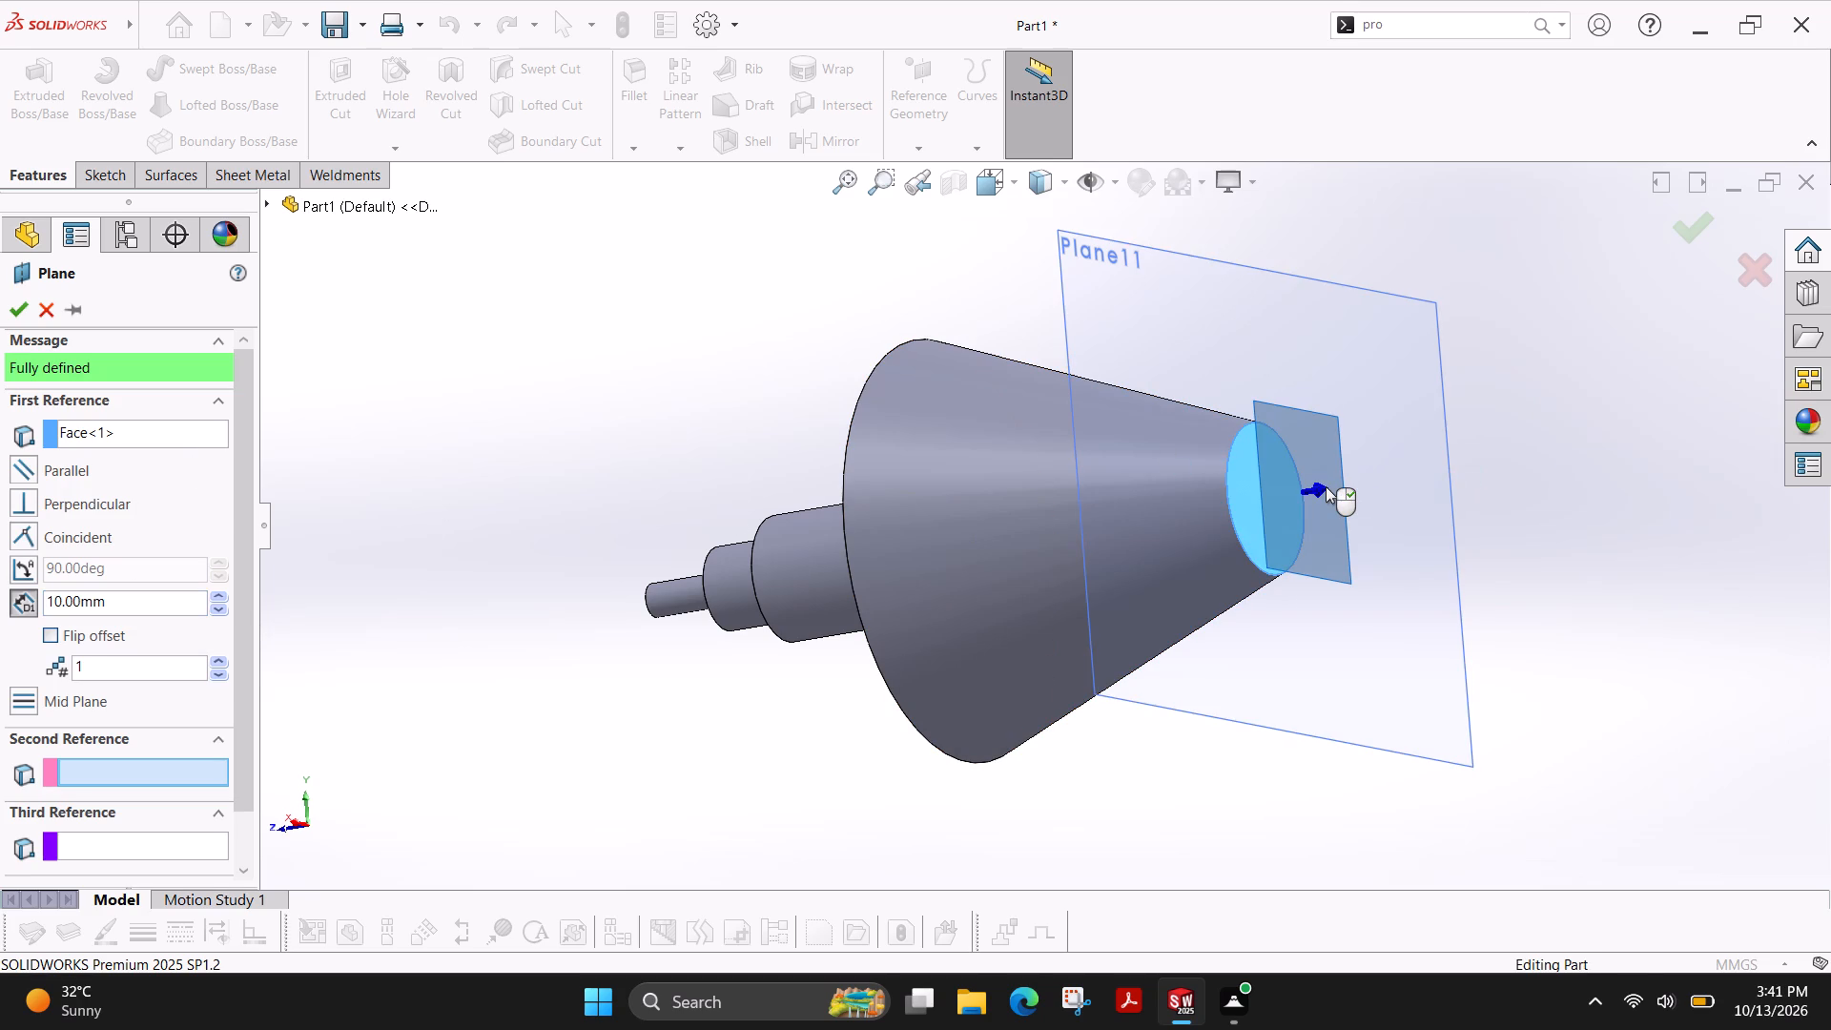
{"action": "left_click_drag", "start_coordinate": [1326, 486], "coordinate": [1287, 504]}
{"action": "left_click", "coordinate": [1282, 505]}
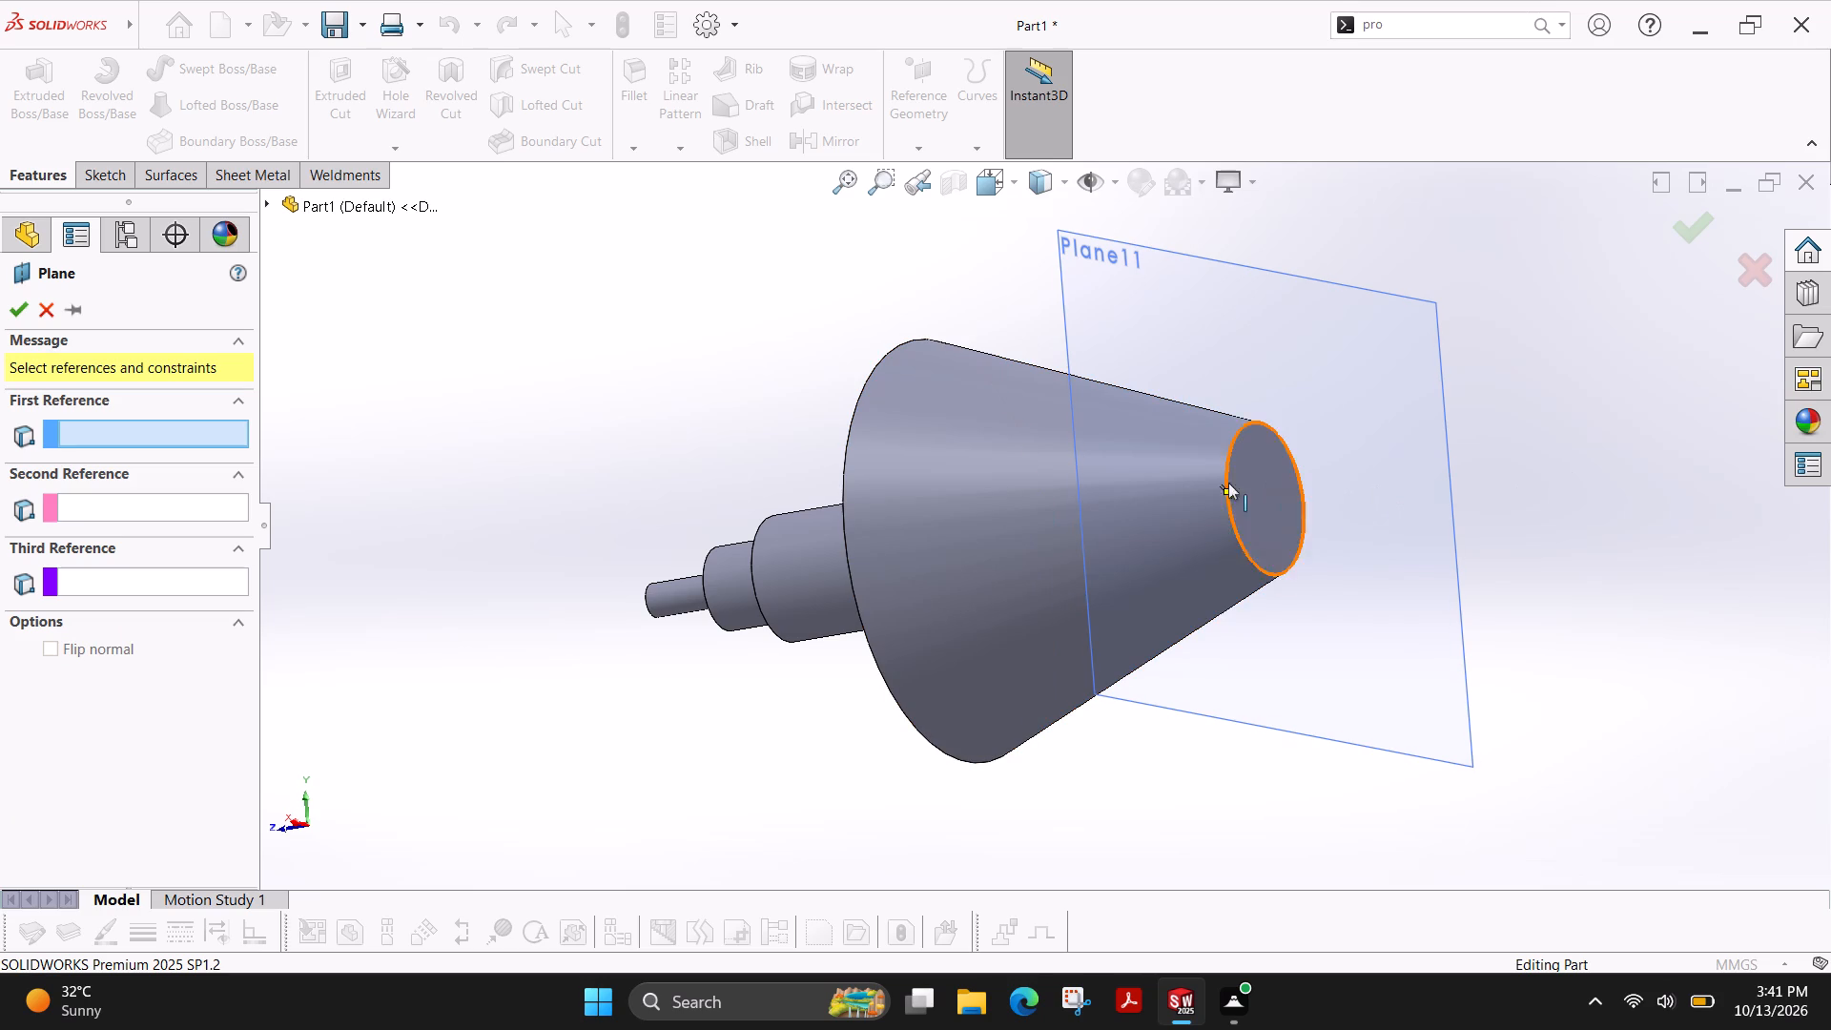
{"action": "left_click", "coordinate": [1248, 490]}
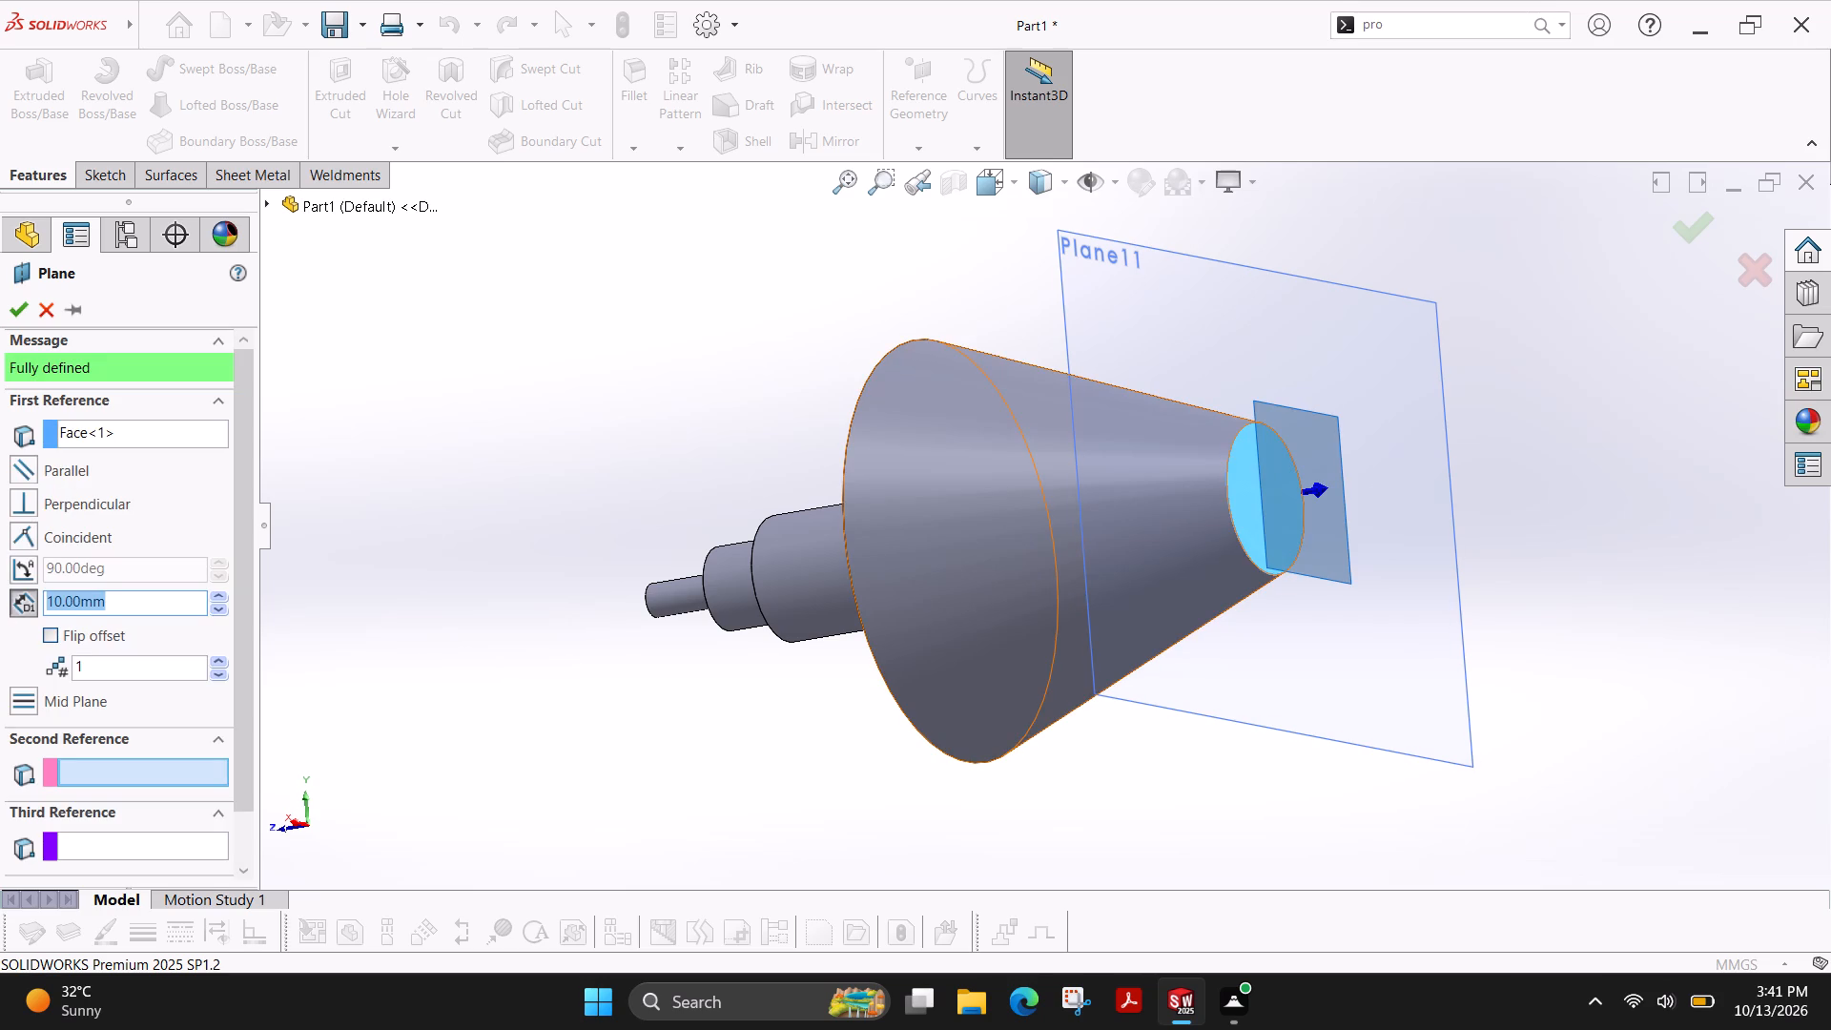
{"action": "left_click", "coordinate": [51, 635]}
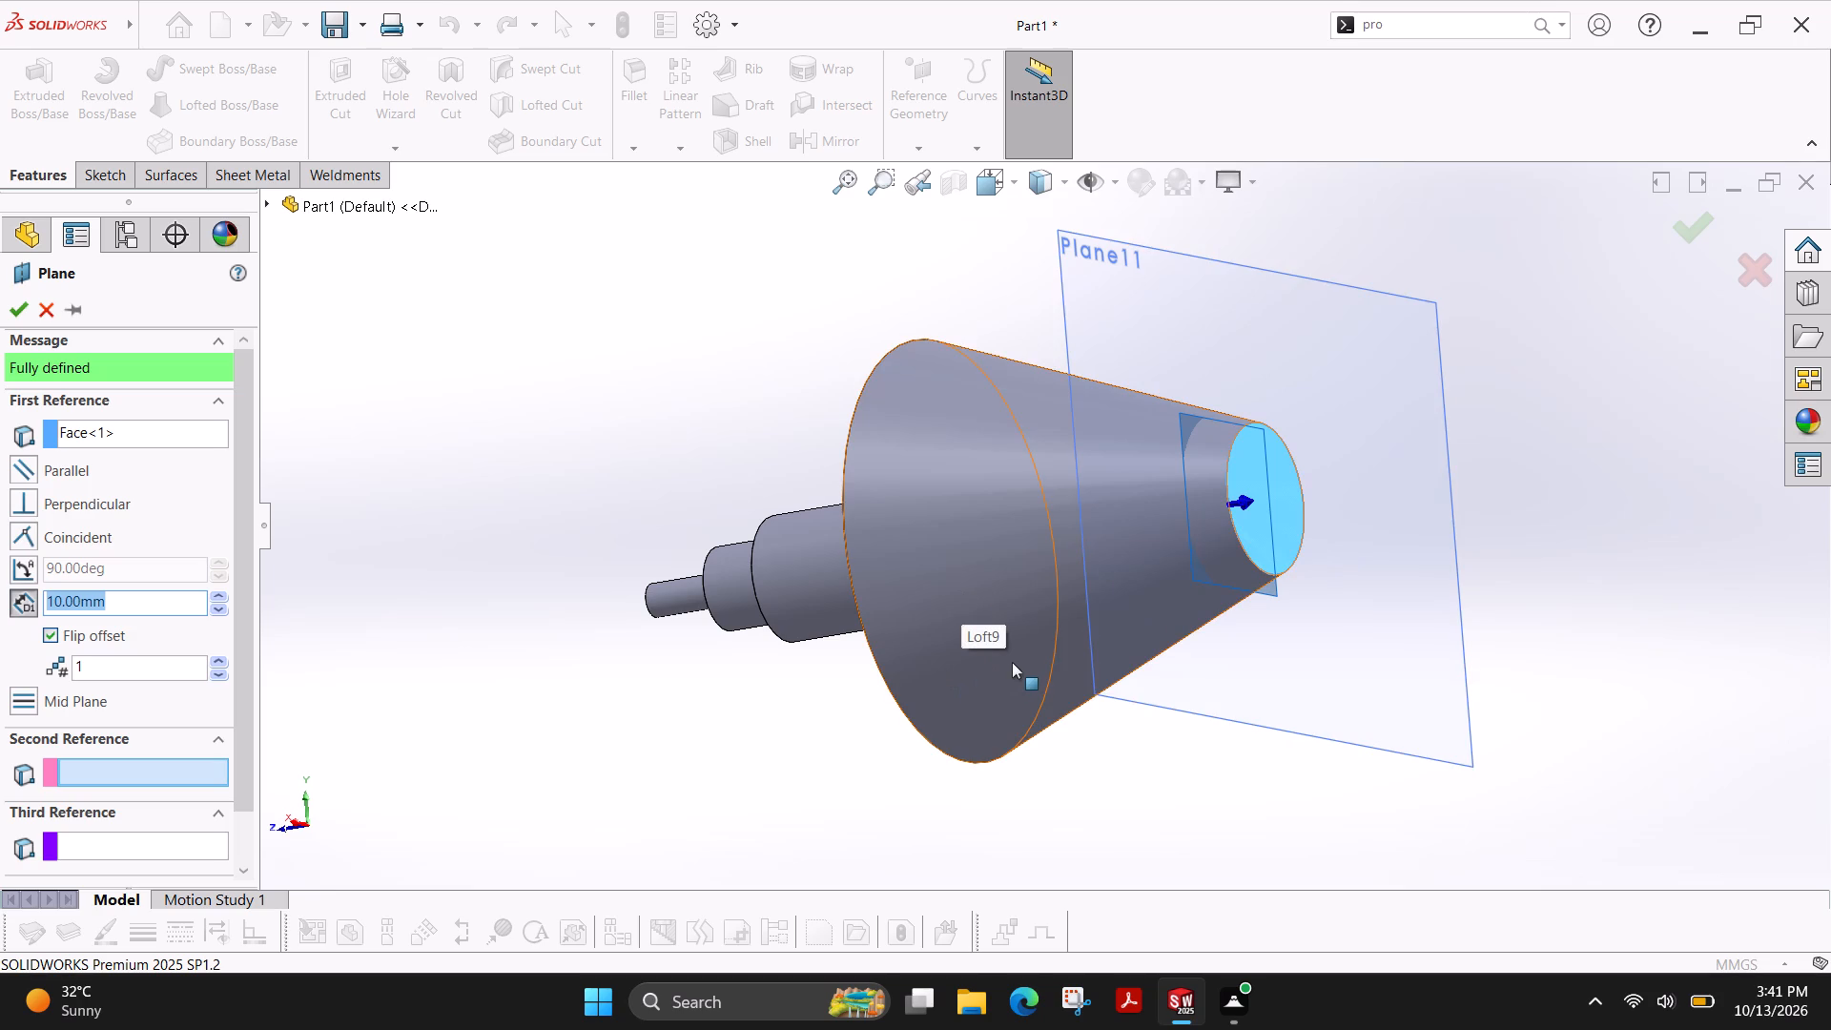
{"action": "left_click", "coordinate": [10, 313]}
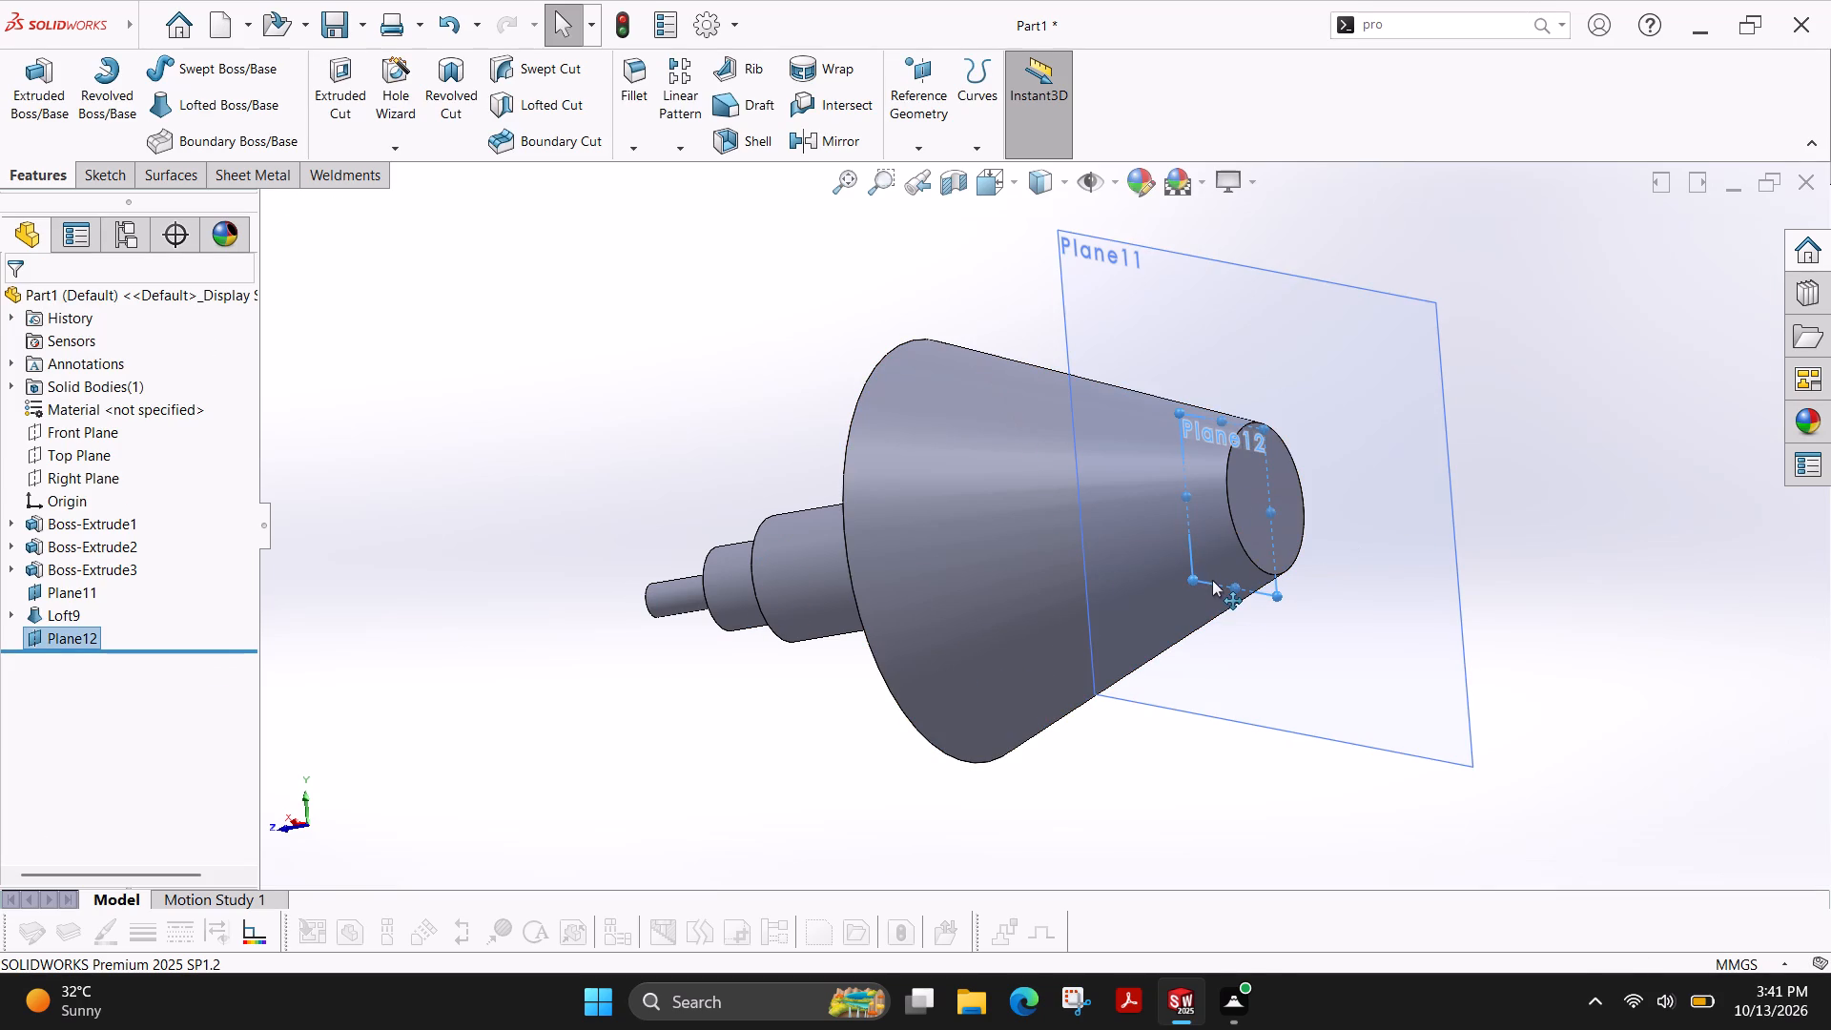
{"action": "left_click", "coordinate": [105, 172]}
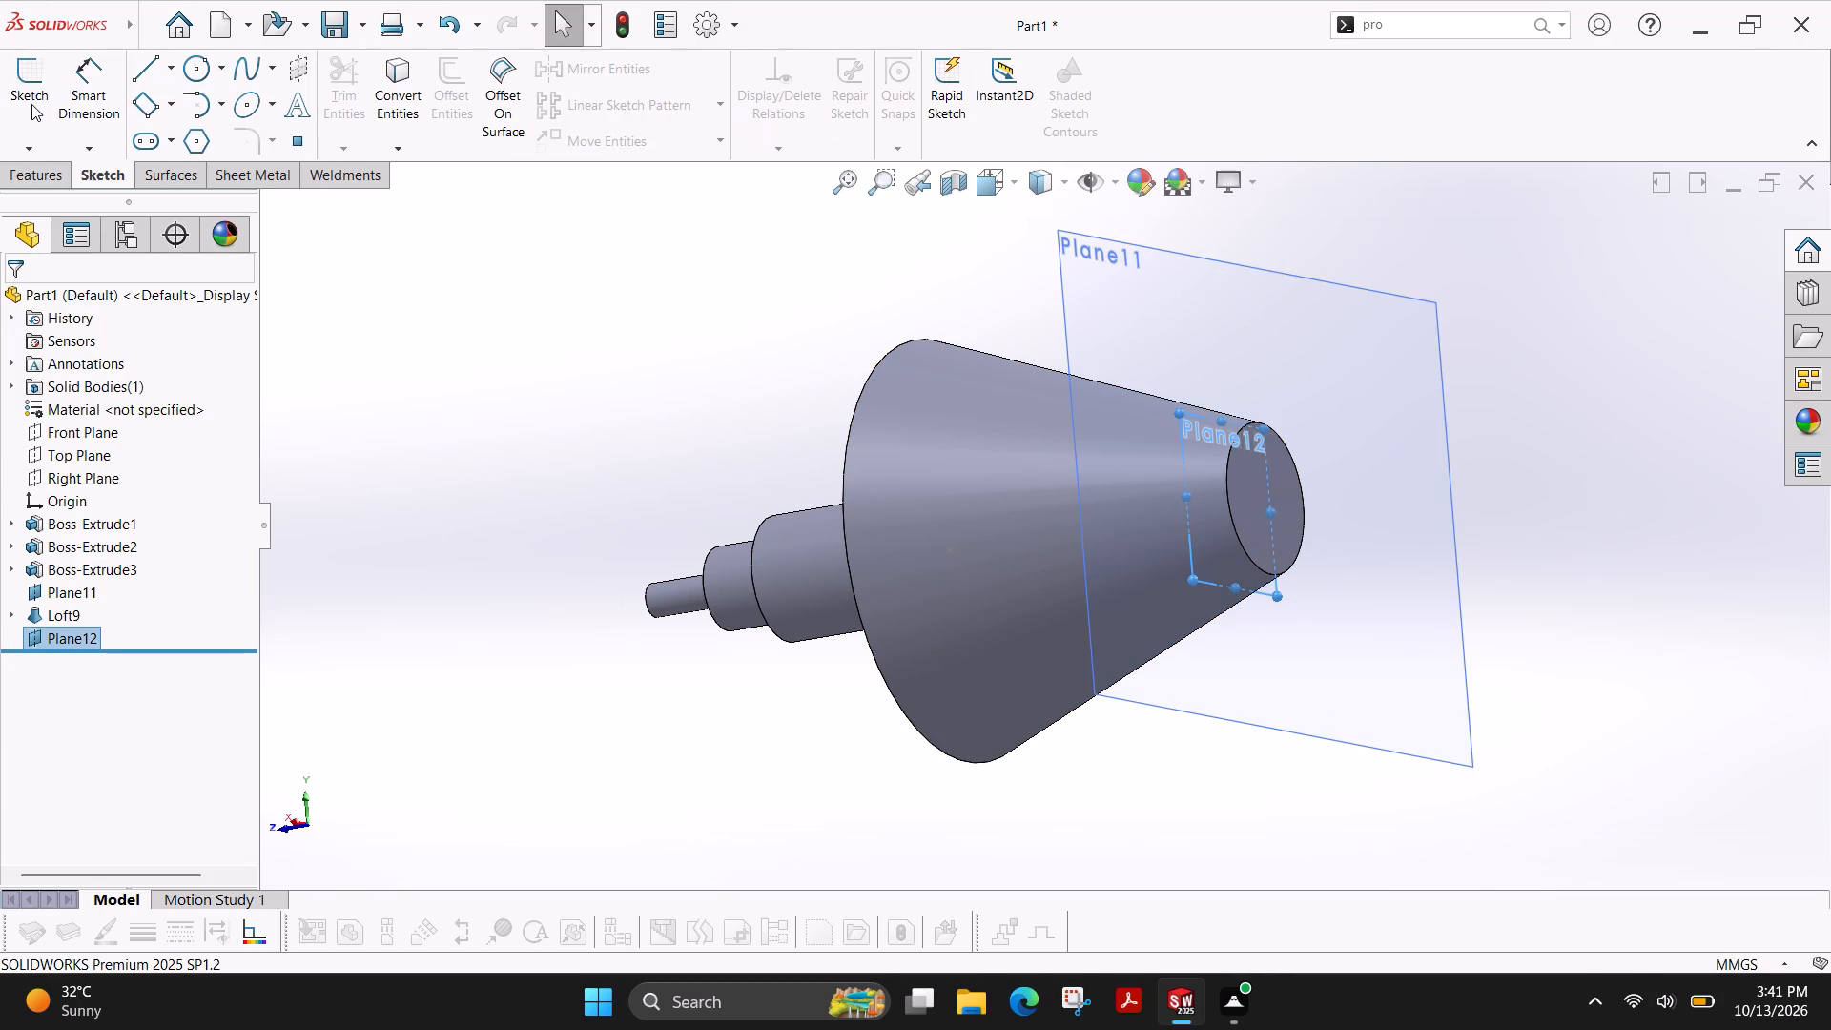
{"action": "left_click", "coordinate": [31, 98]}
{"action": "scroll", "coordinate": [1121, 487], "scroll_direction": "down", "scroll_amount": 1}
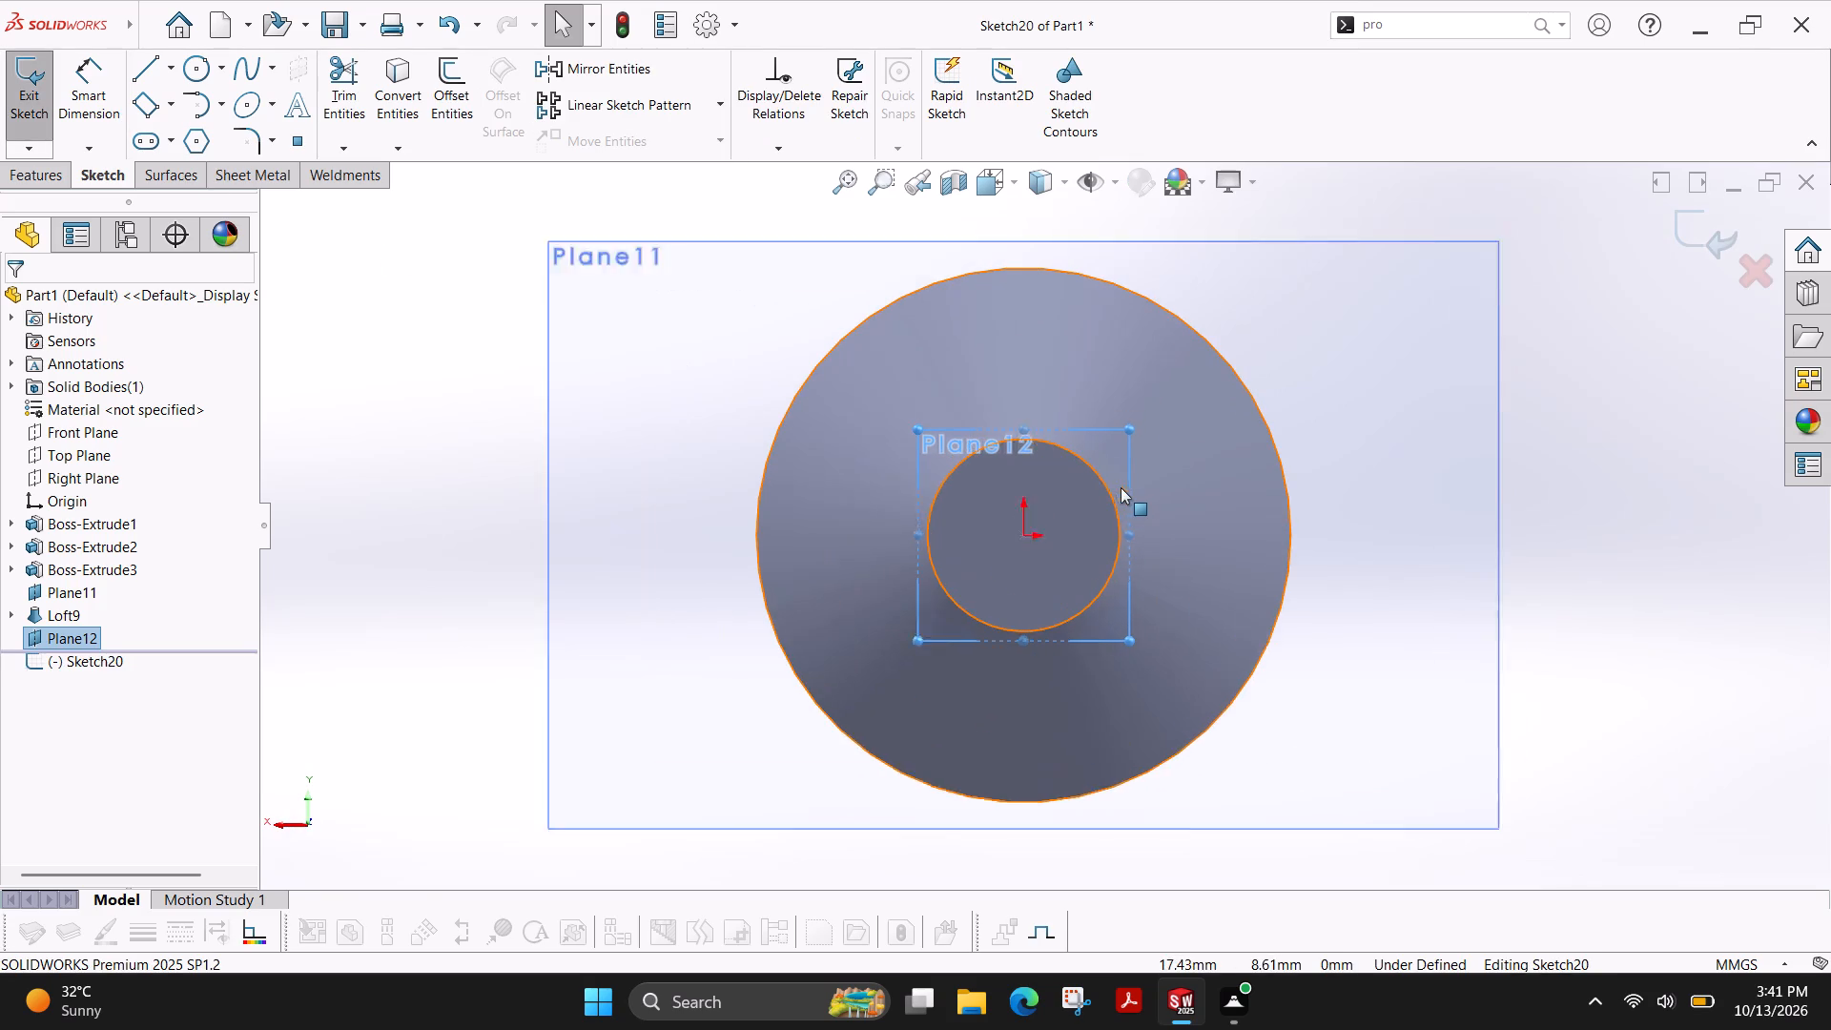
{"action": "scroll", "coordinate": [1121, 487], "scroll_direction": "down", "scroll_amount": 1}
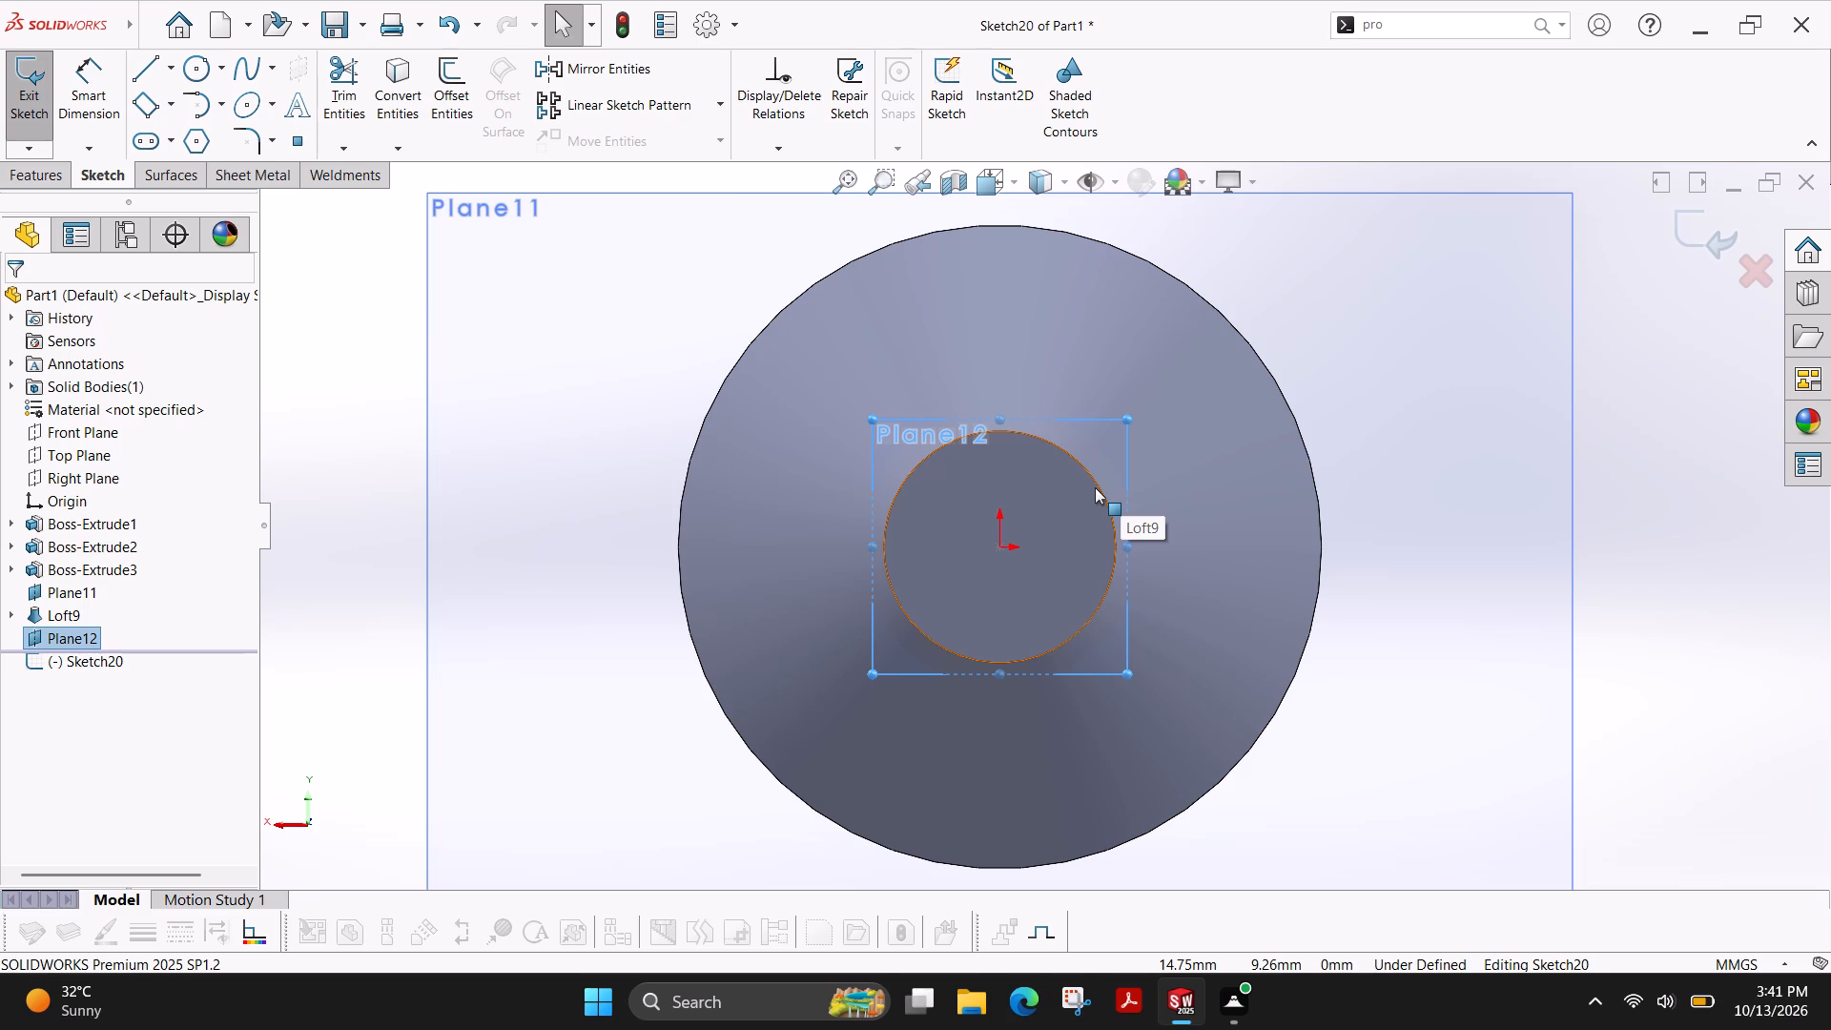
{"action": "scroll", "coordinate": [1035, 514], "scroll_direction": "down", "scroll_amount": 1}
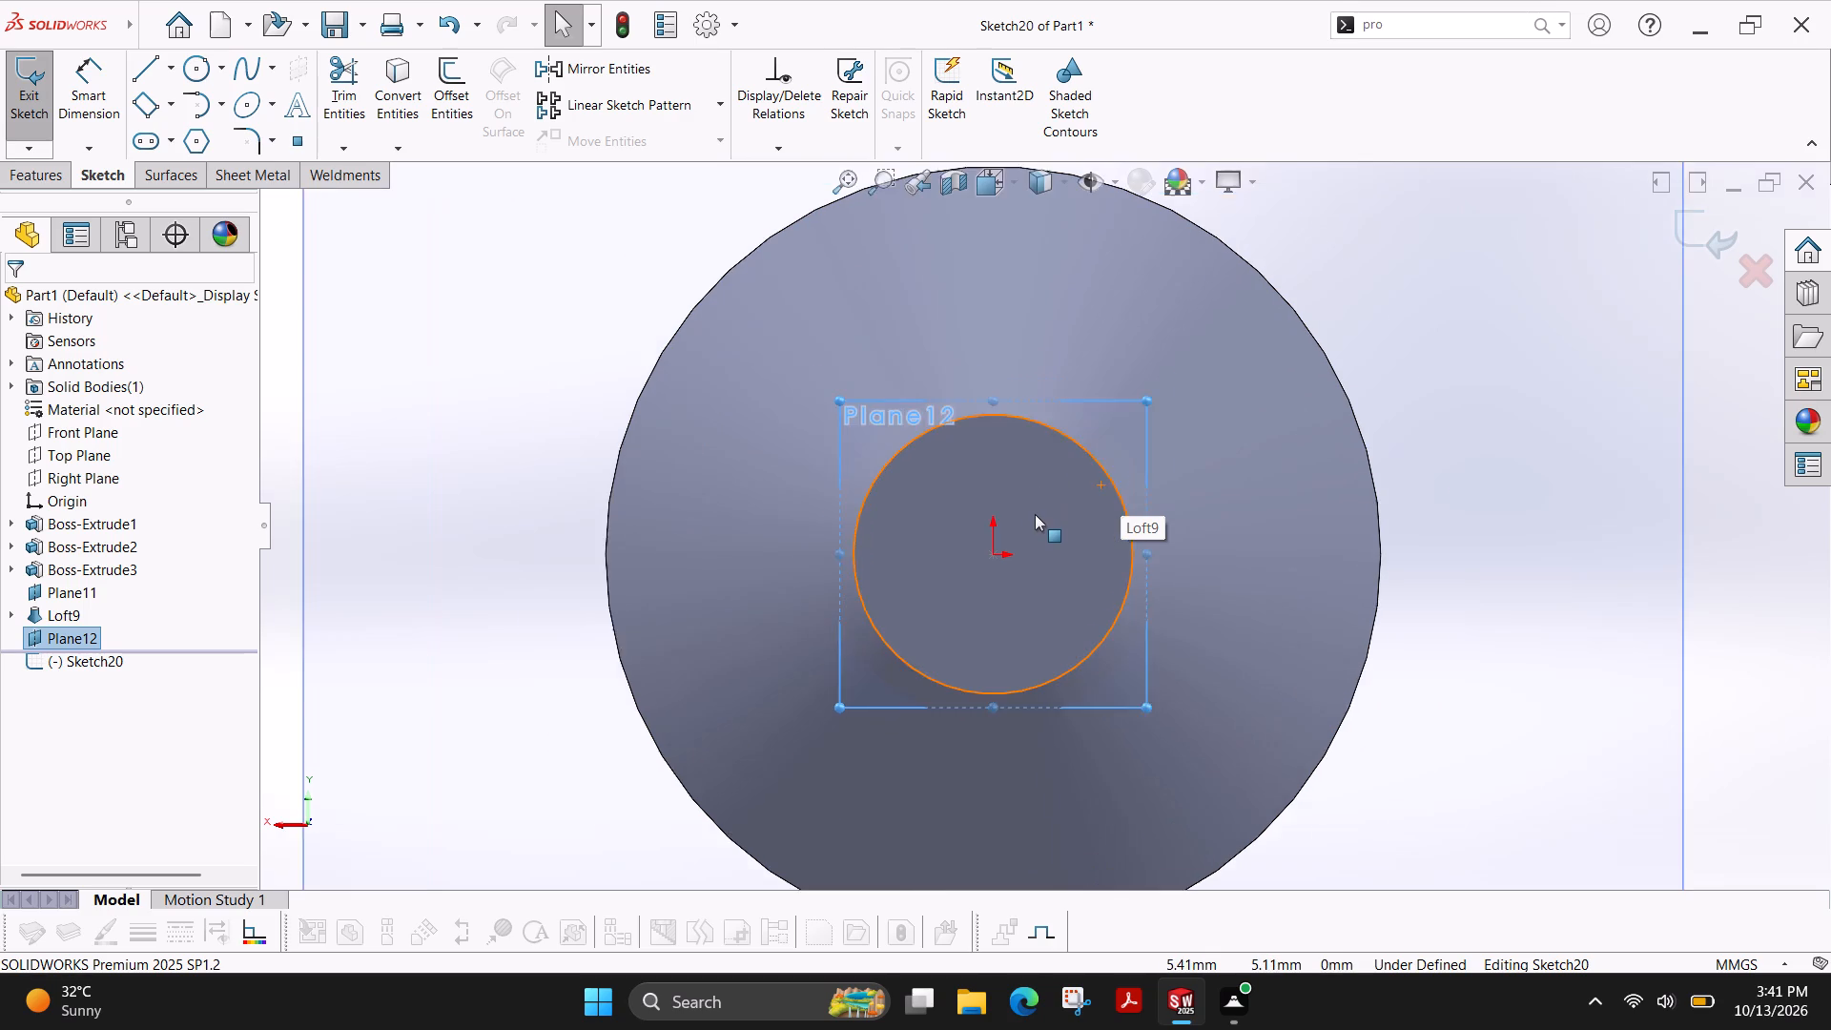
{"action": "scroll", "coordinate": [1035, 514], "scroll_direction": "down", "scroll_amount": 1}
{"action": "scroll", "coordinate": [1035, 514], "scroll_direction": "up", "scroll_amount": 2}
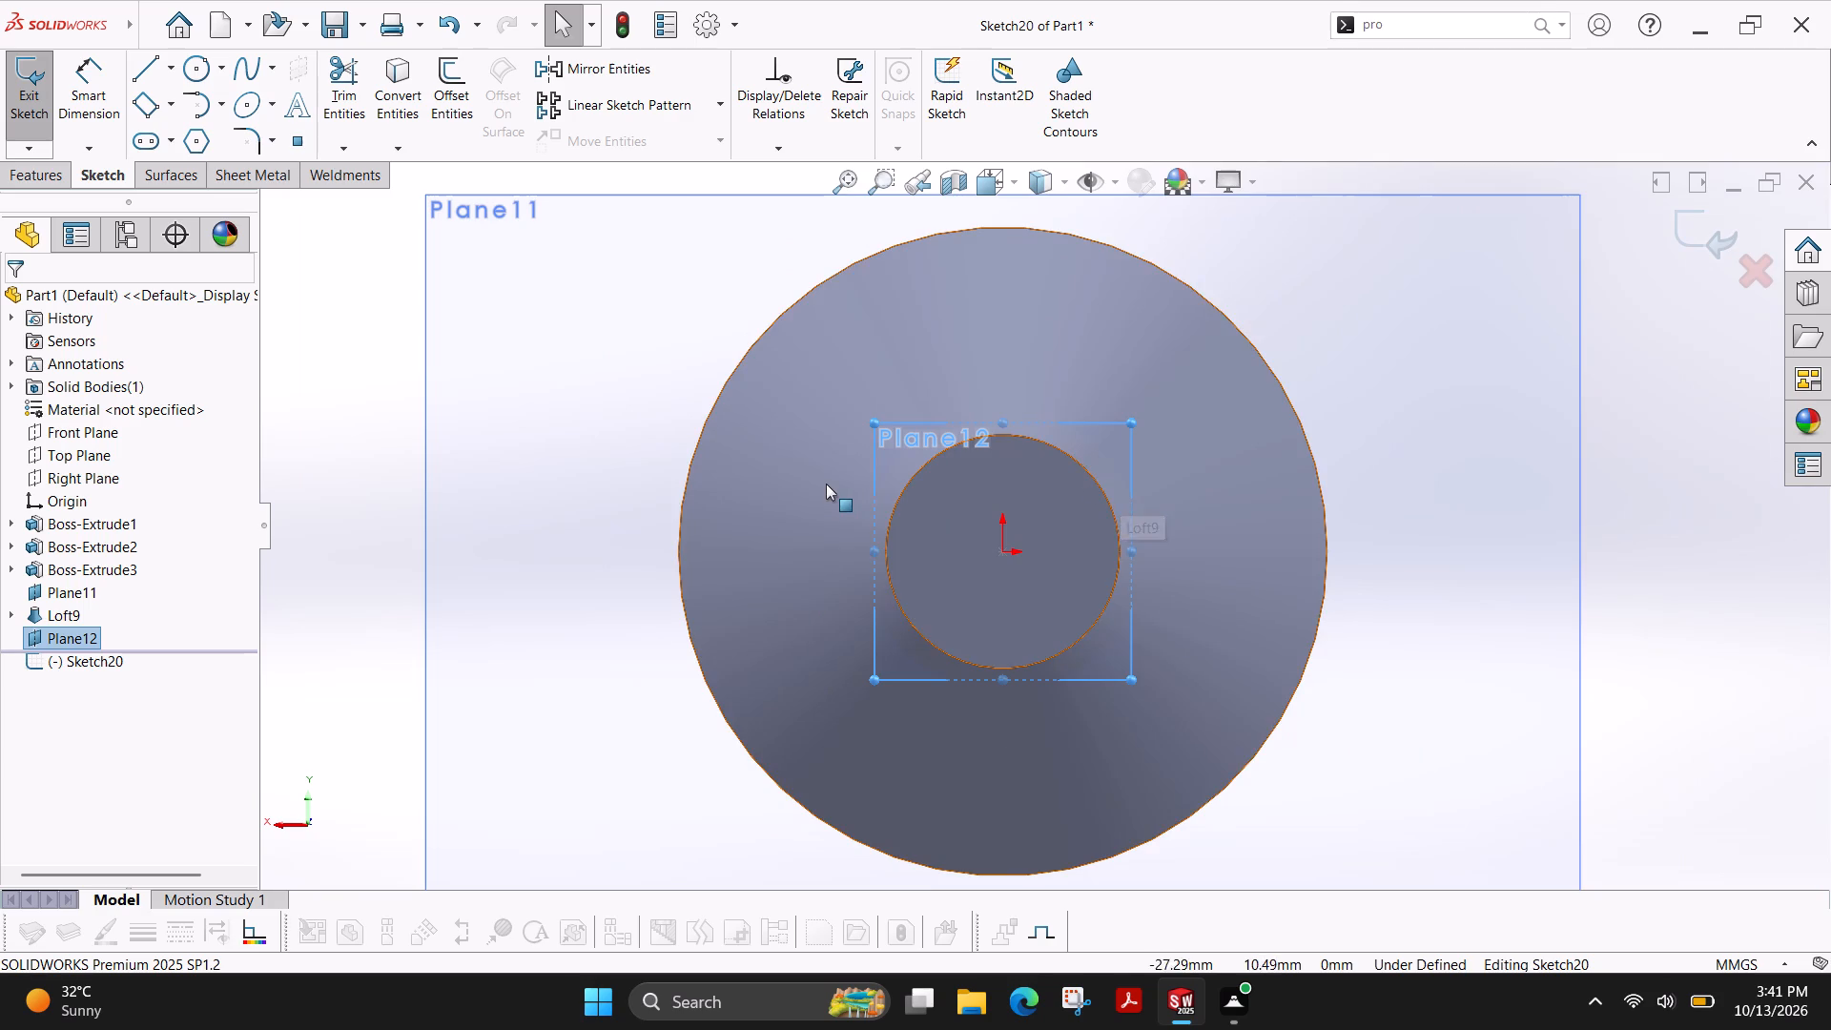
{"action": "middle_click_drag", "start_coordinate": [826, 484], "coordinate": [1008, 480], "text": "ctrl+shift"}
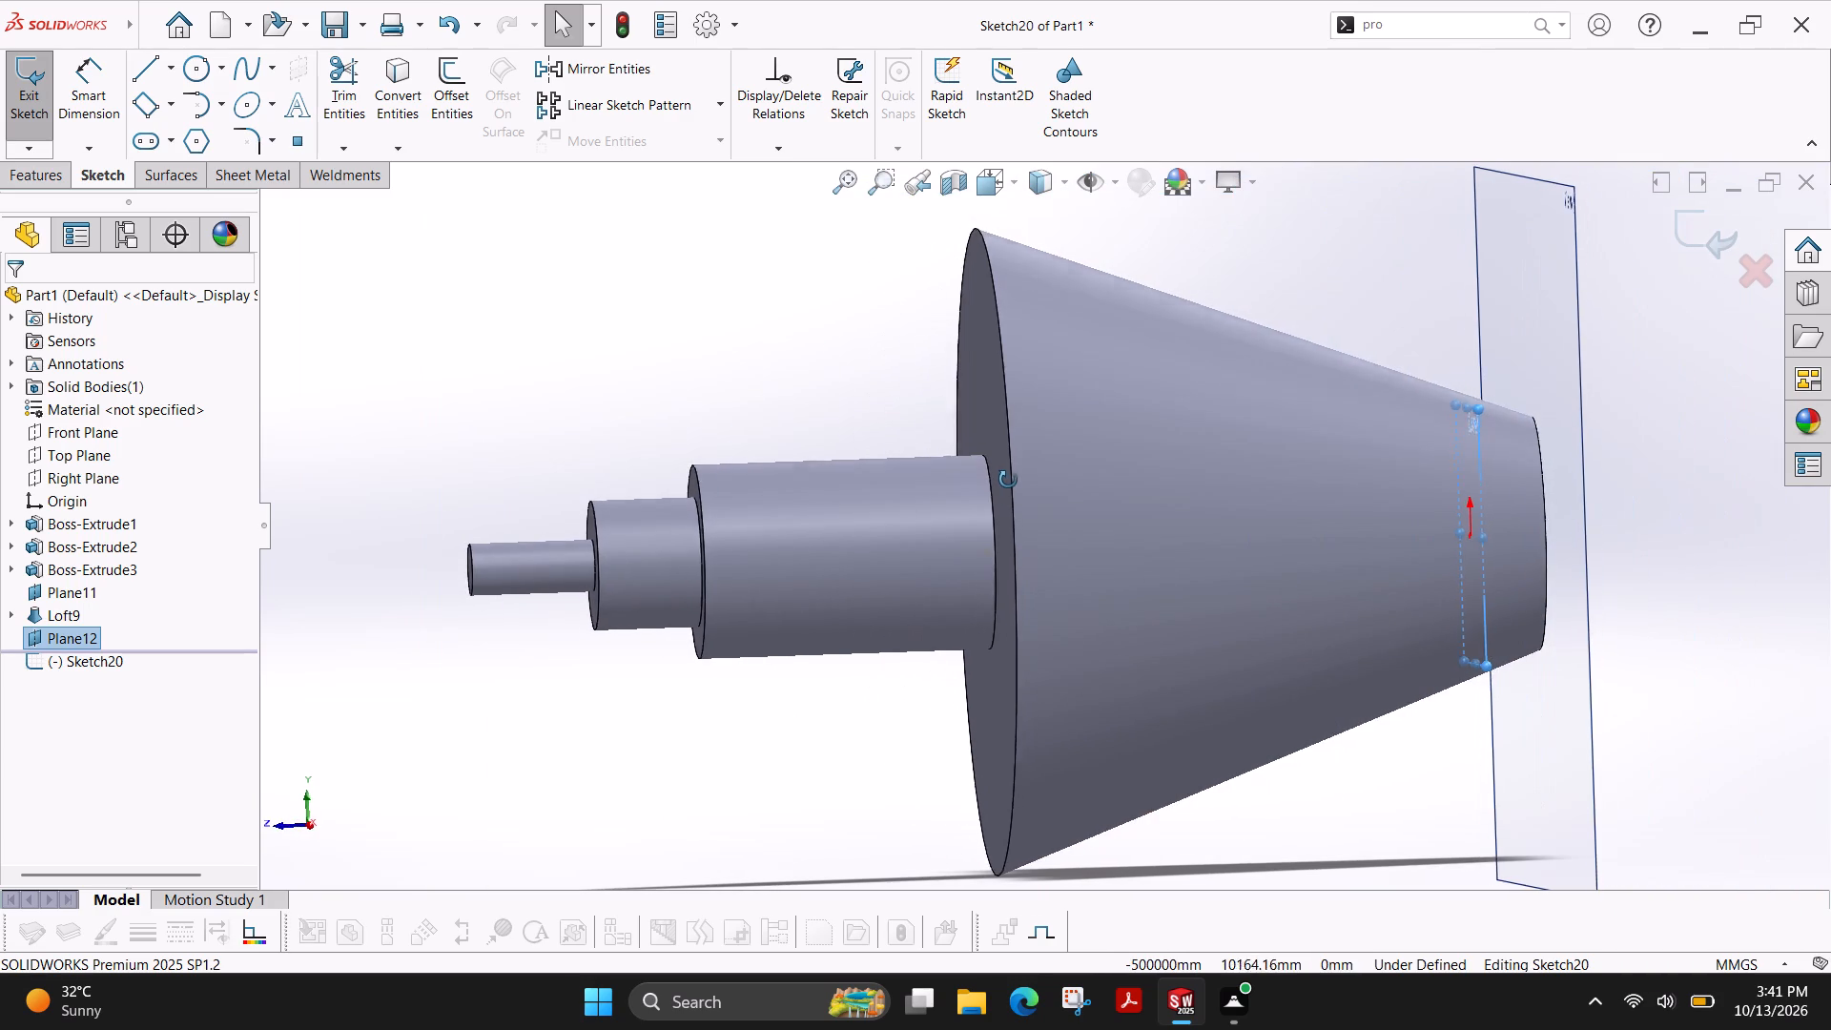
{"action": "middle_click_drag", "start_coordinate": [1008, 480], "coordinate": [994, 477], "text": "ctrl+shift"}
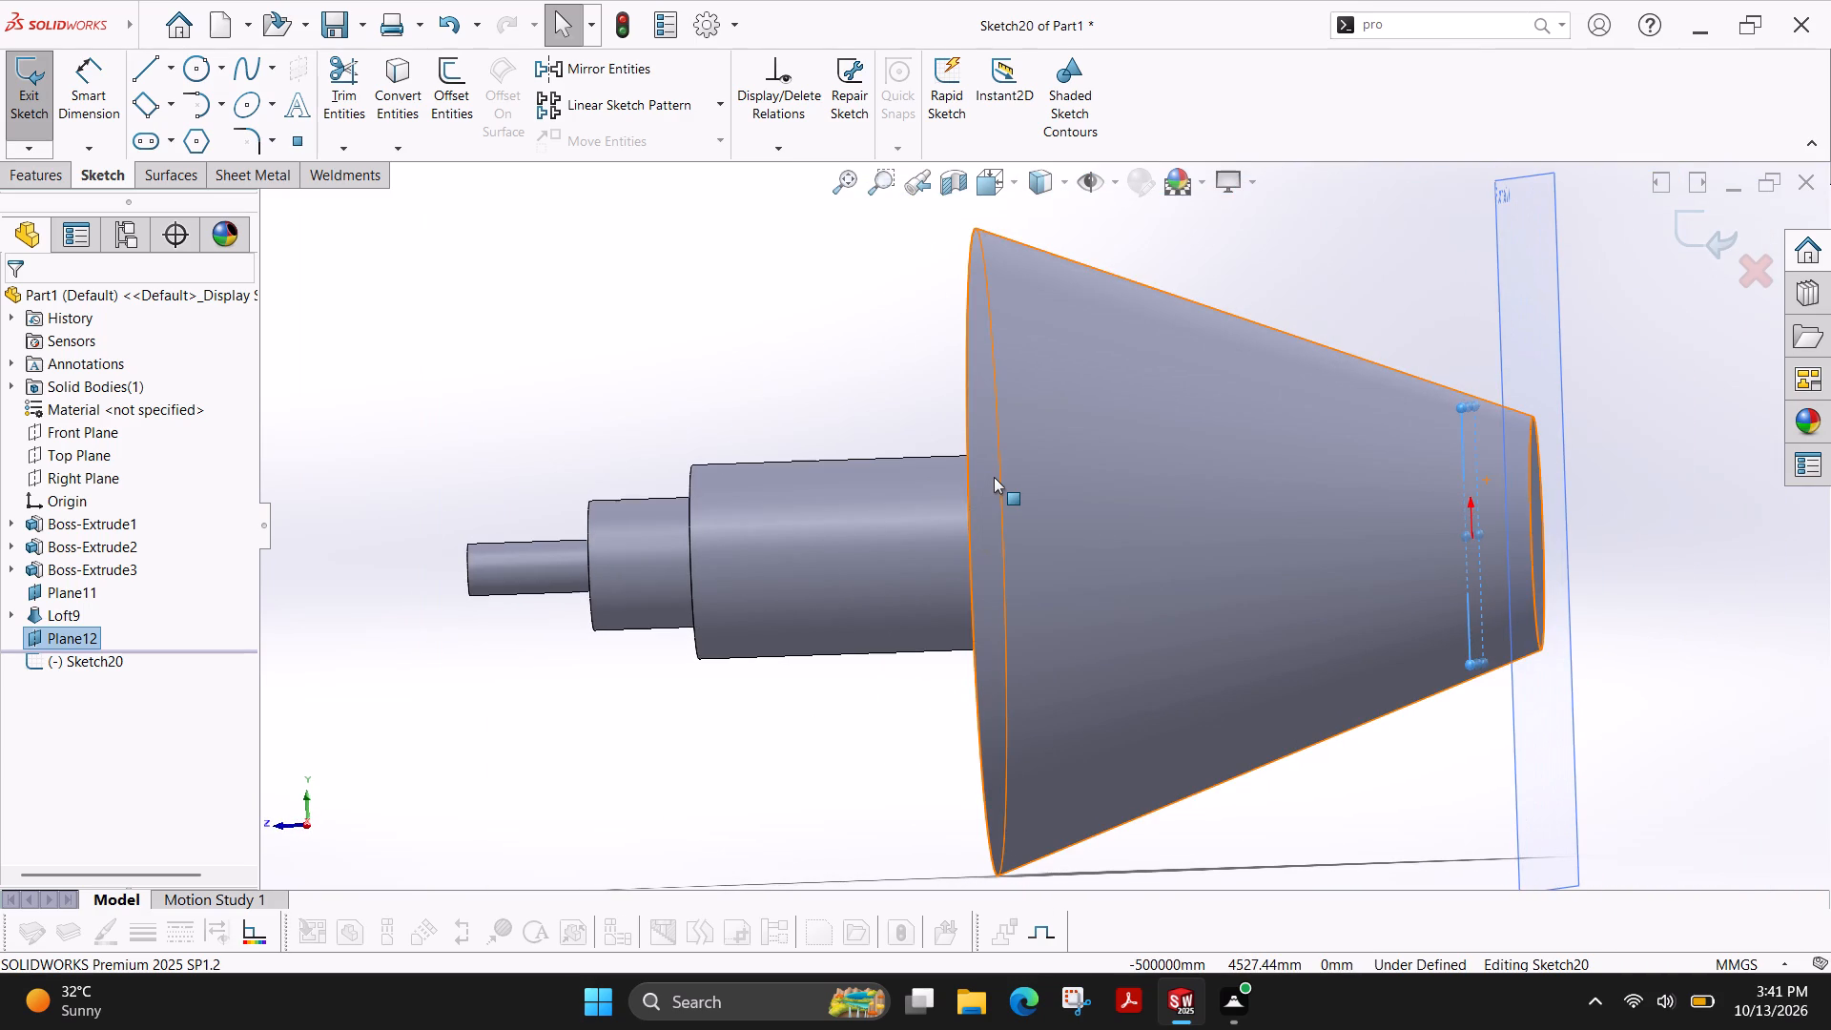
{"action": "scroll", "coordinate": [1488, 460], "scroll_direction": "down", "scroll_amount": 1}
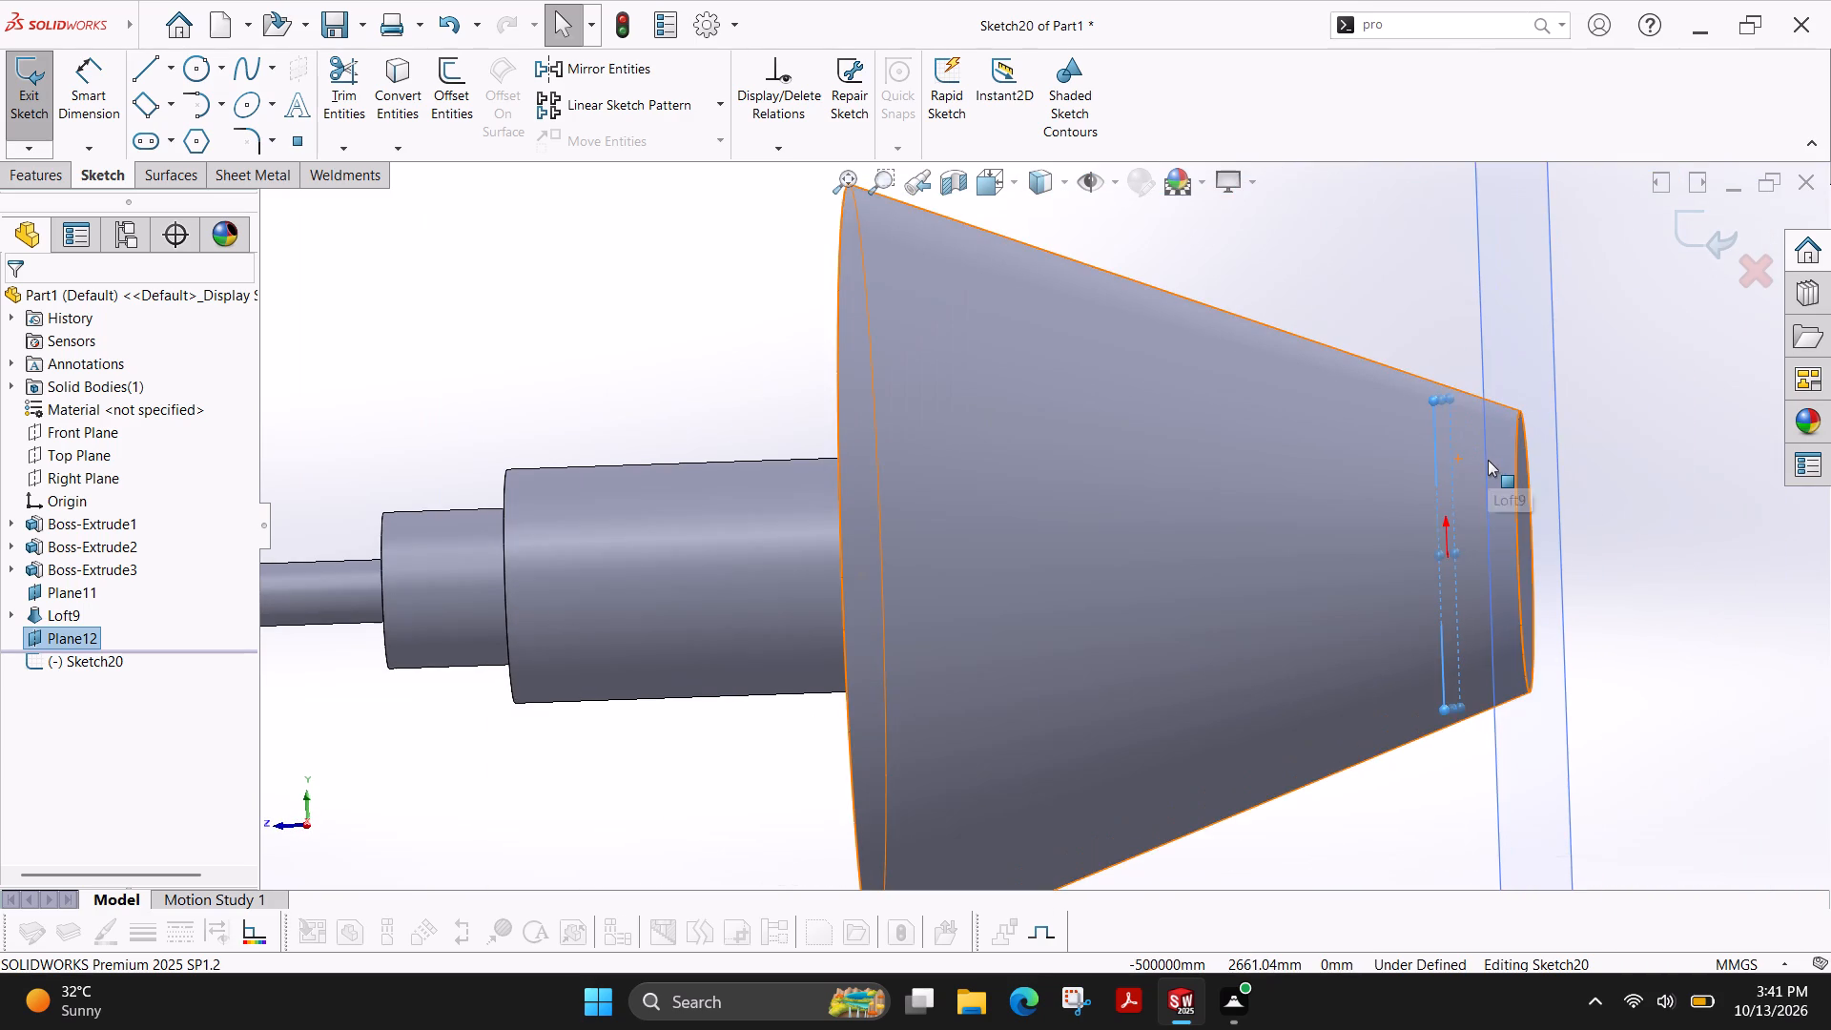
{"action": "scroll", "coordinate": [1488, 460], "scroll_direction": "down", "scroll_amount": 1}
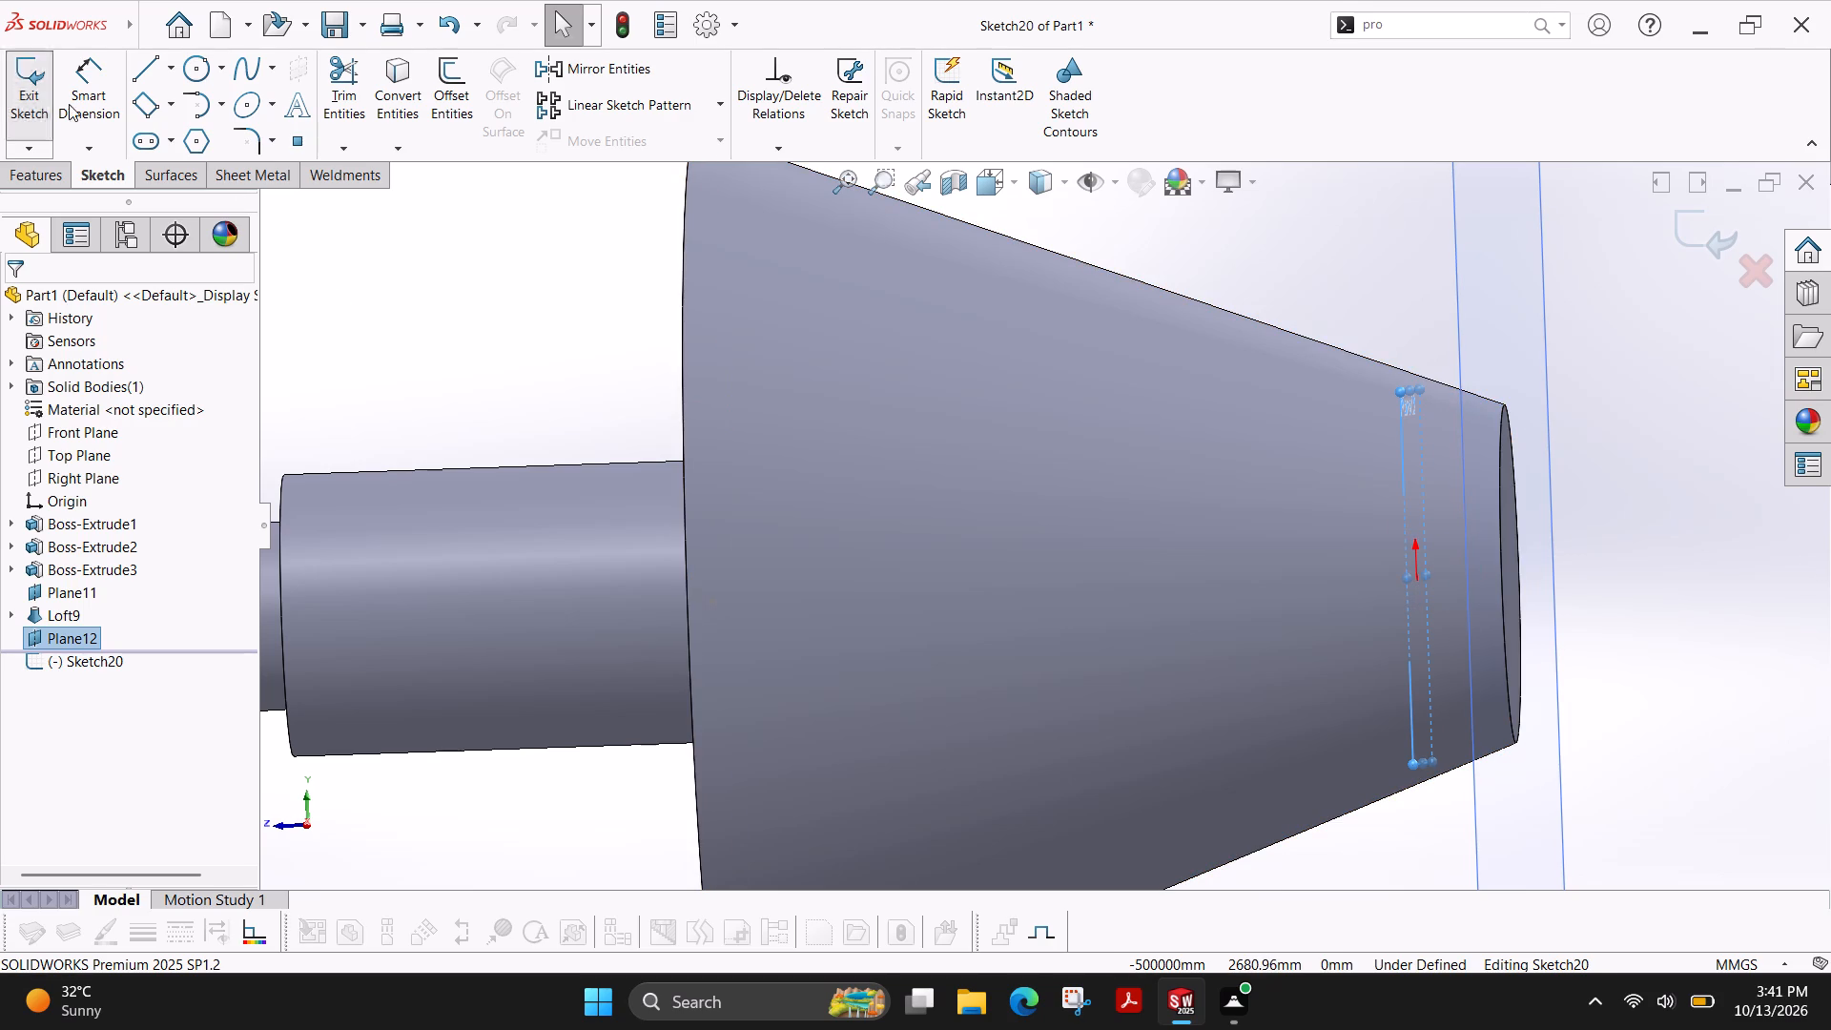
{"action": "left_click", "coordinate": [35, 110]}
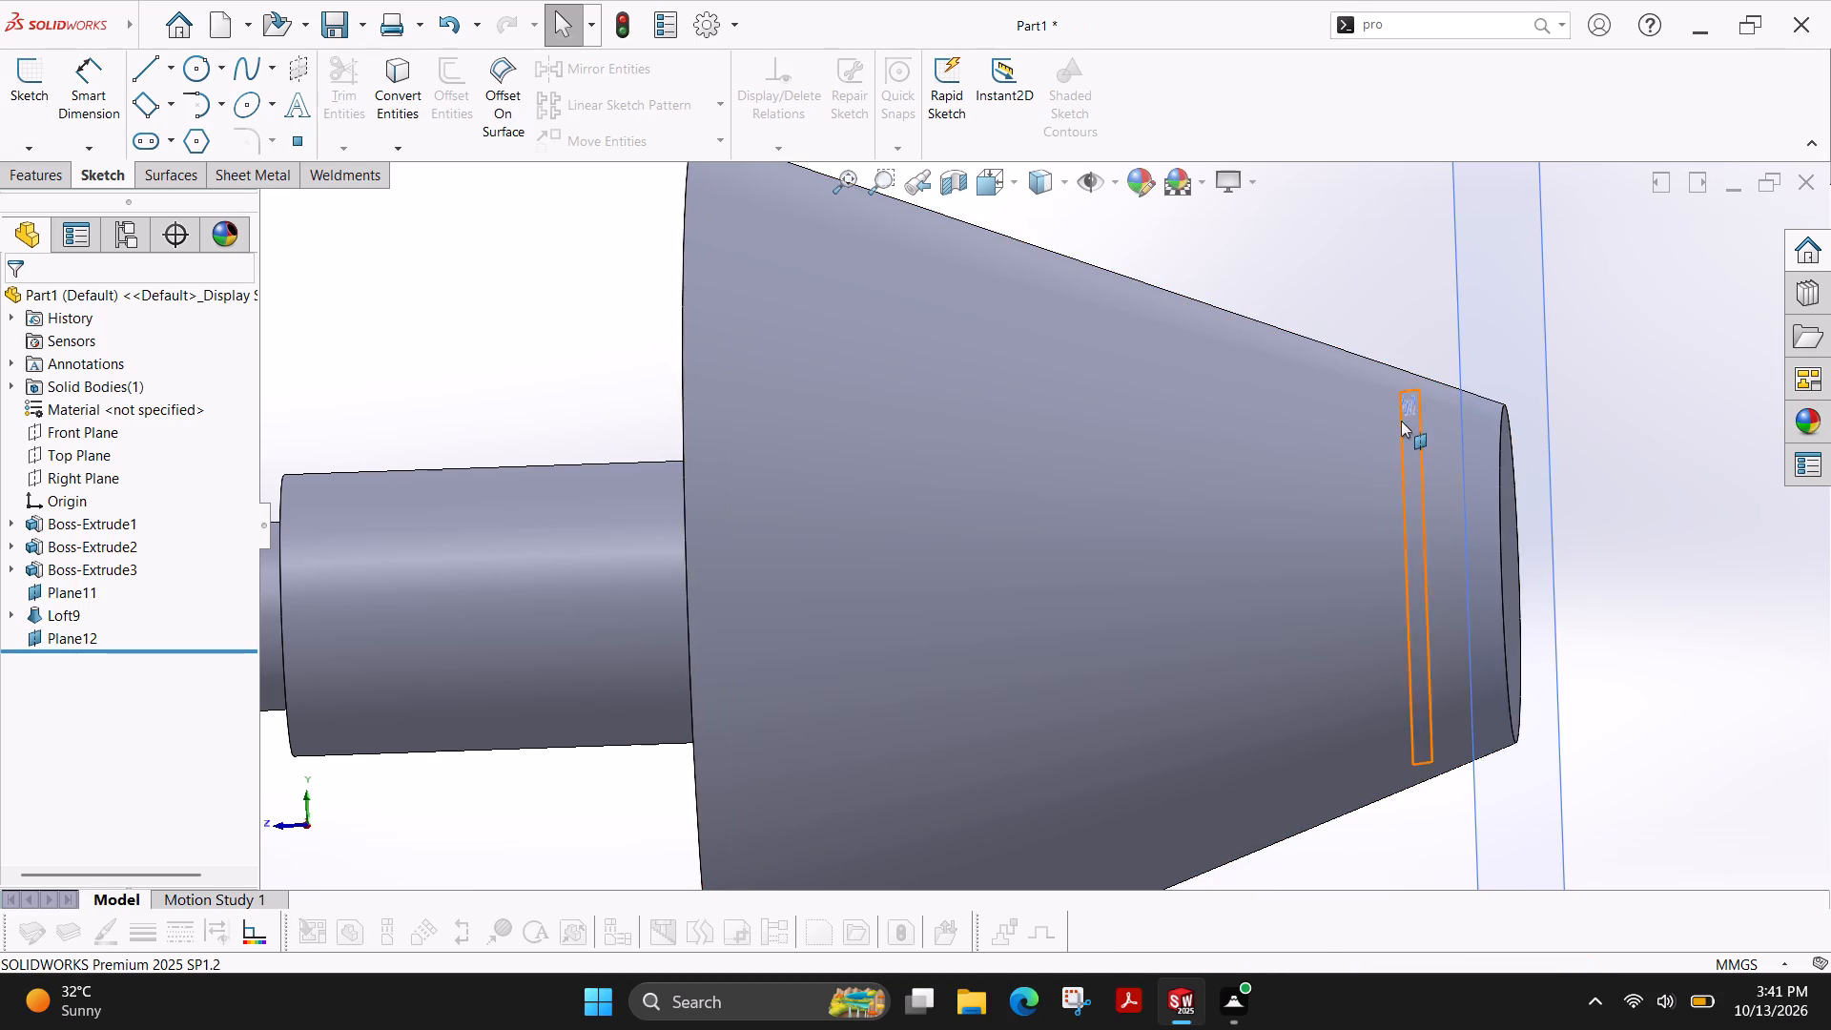
Reopen the definition of the new plane inside the cone and check its reference and offset settings.
{"action": "left_click", "coordinate": [1398, 434]}
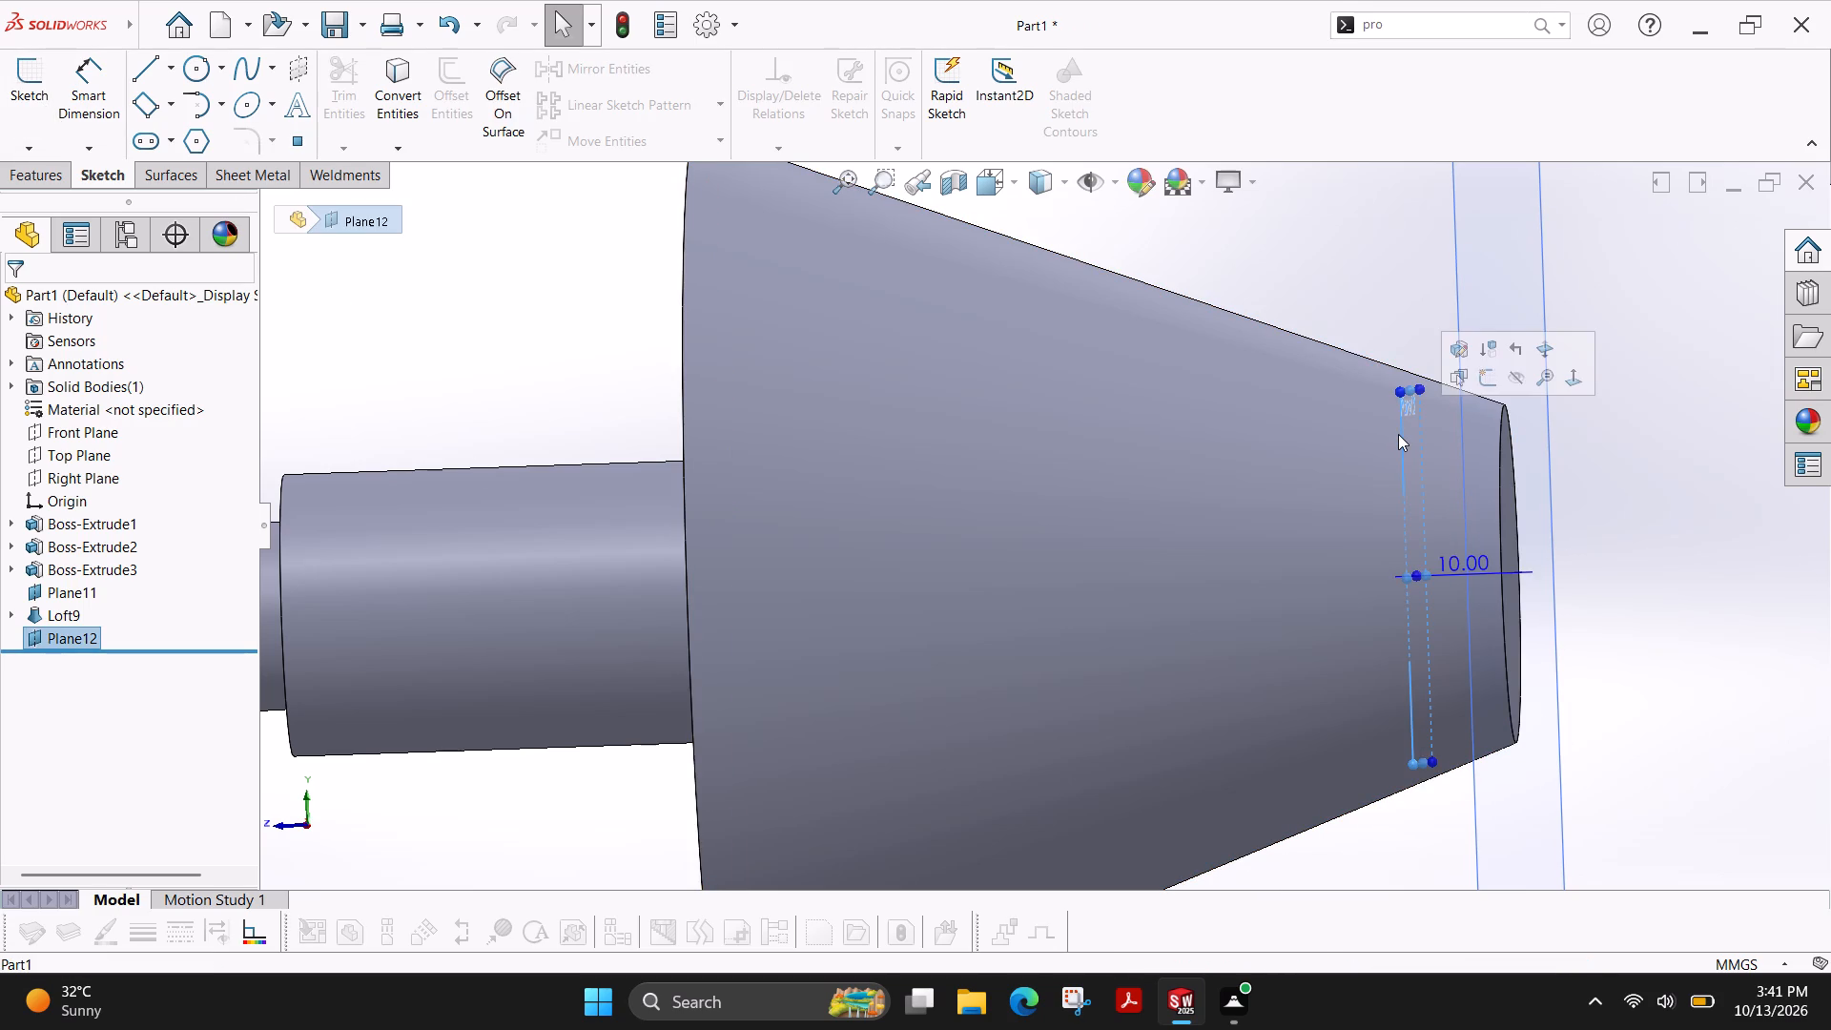
{"action": "left_click", "coordinate": [1456, 351]}
{"action": "scroll", "coordinate": [129, 579], "scroll_direction": "down", "scroll_amount": 2}
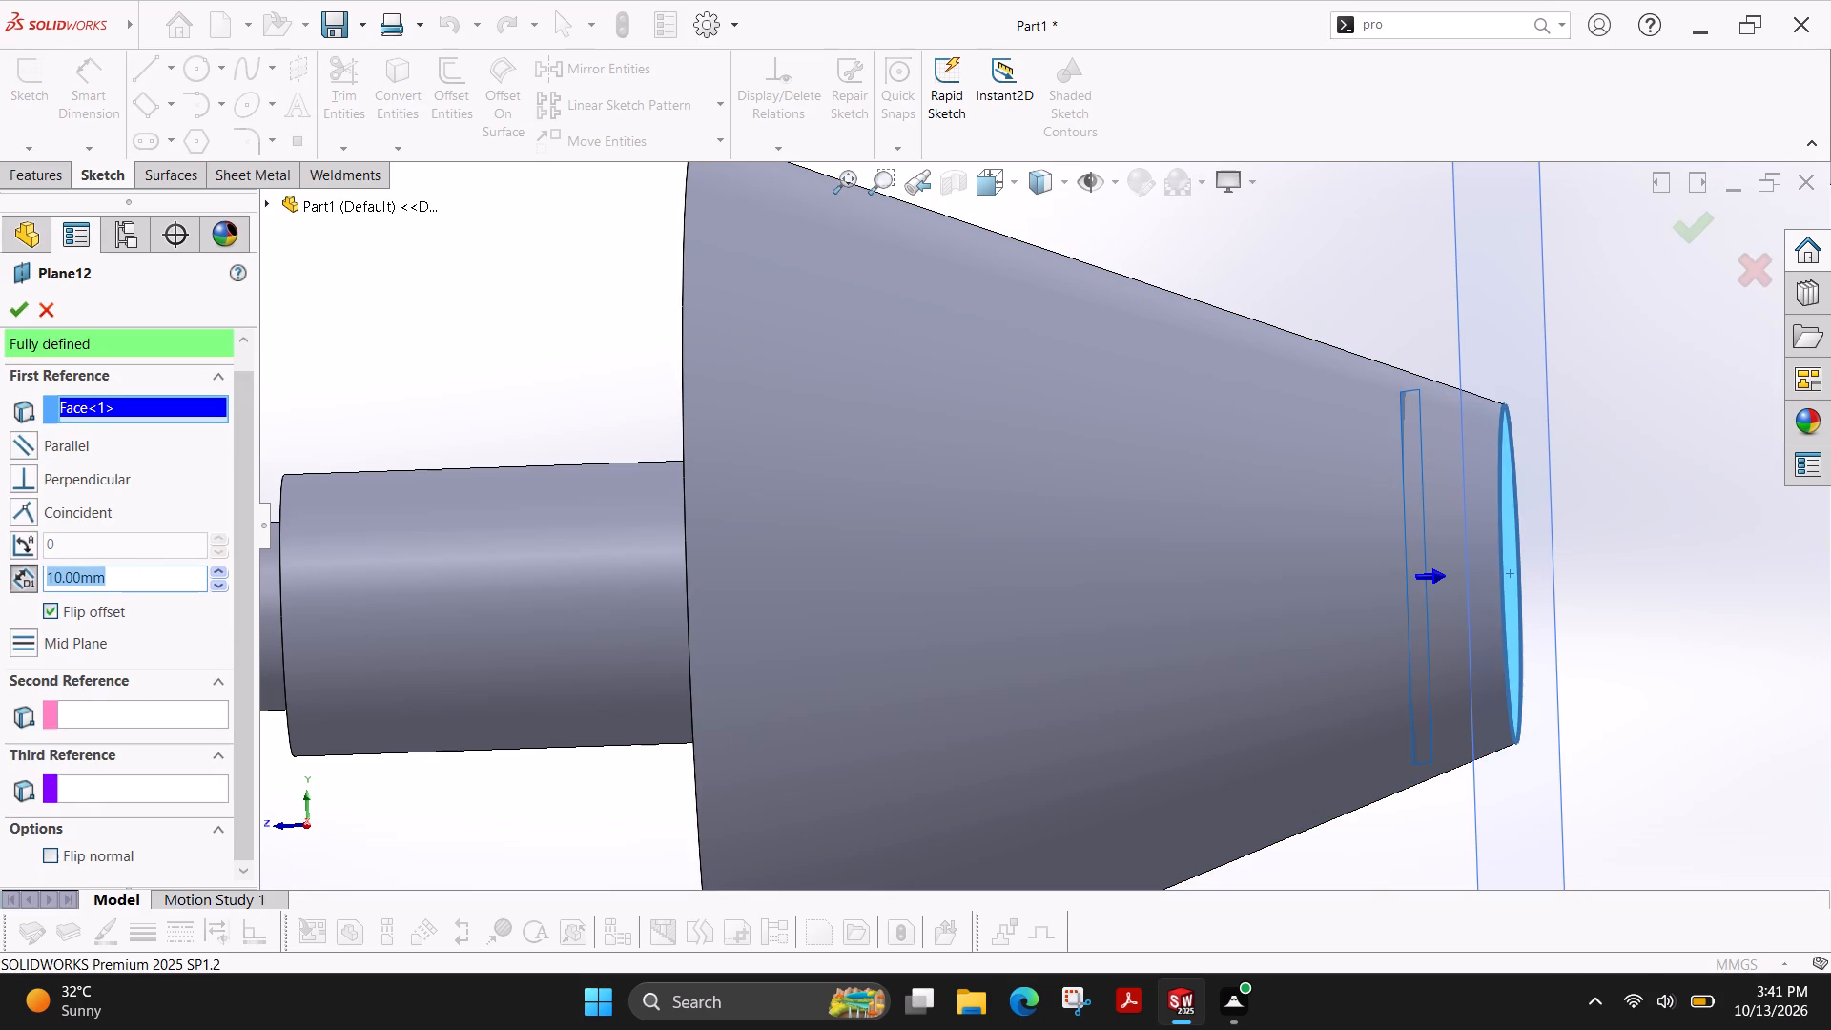
{"action": "scroll", "coordinate": [129, 579], "scroll_direction": "down", "scroll_amount": 1}
{"action": "scroll", "coordinate": [74, 746], "scroll_direction": "down", "scroll_amount": 1}
{"action": "left_click", "coordinate": [16, 309]}
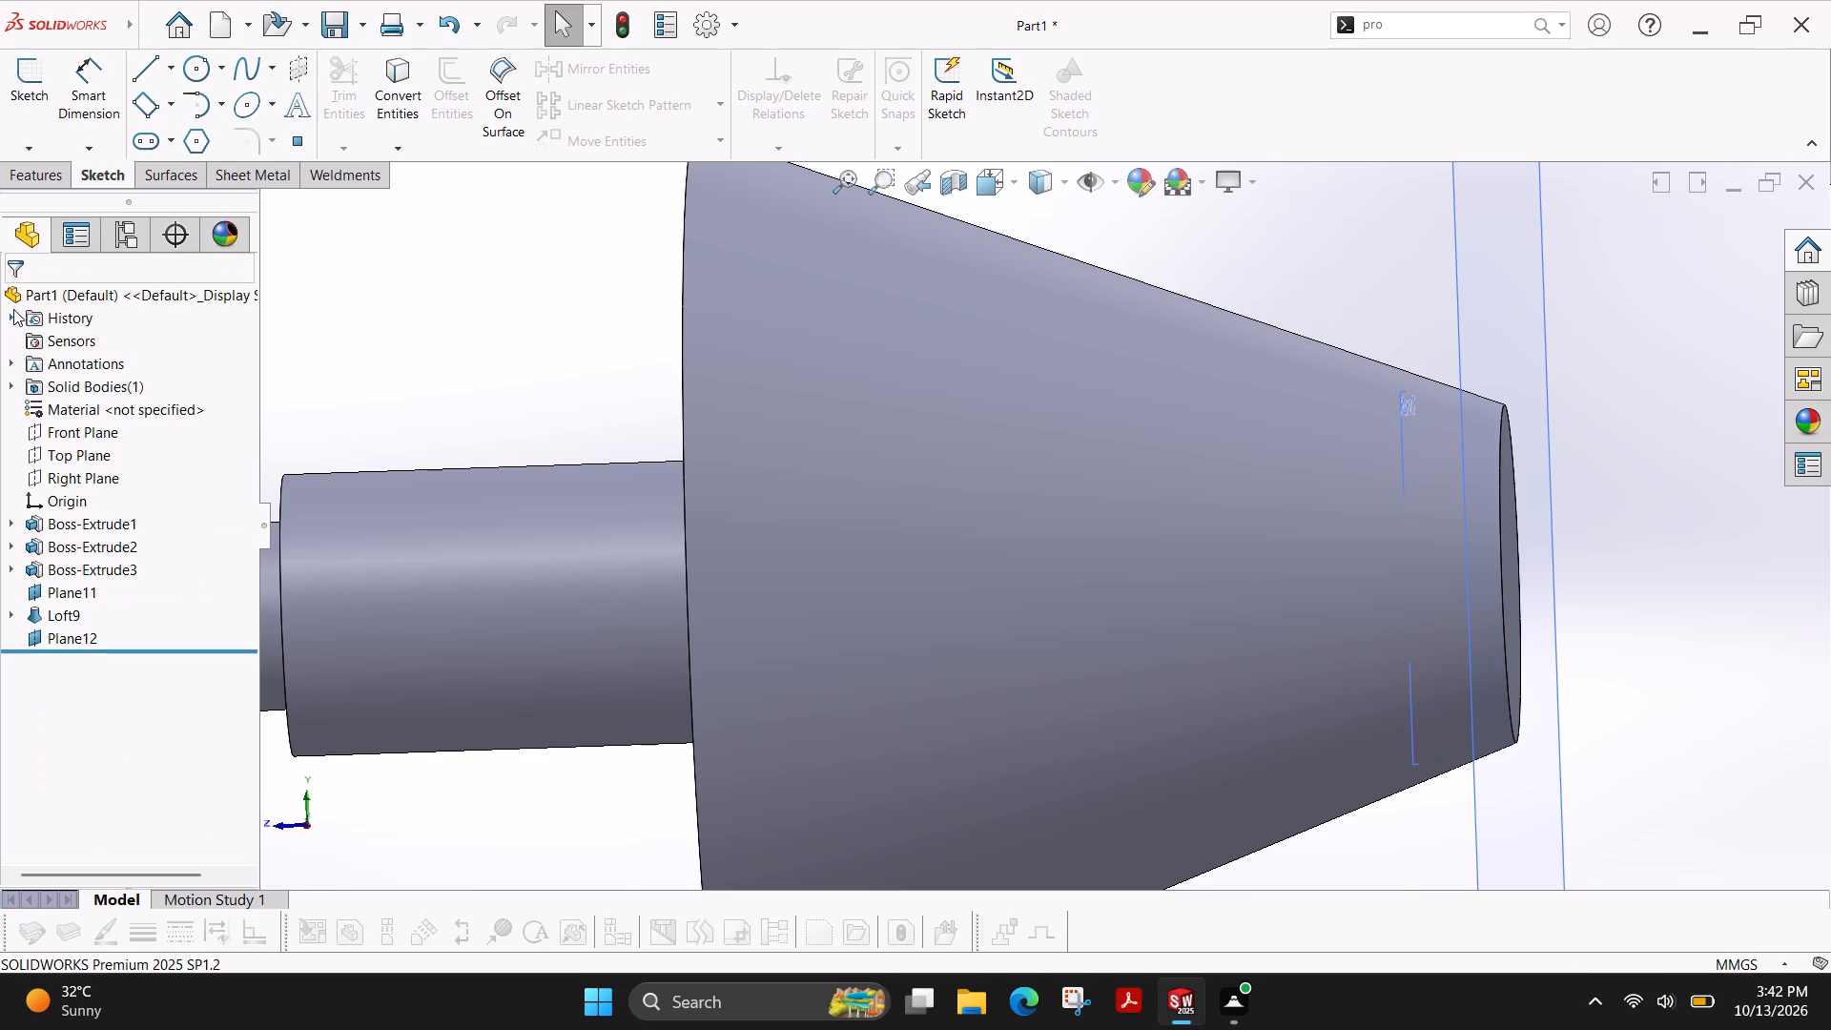
Sketch a circle of 18 mm radius centred on the origin on the plane inside the cone, and exit the sketch.
{"action": "left_click", "coordinate": [39, 115]}
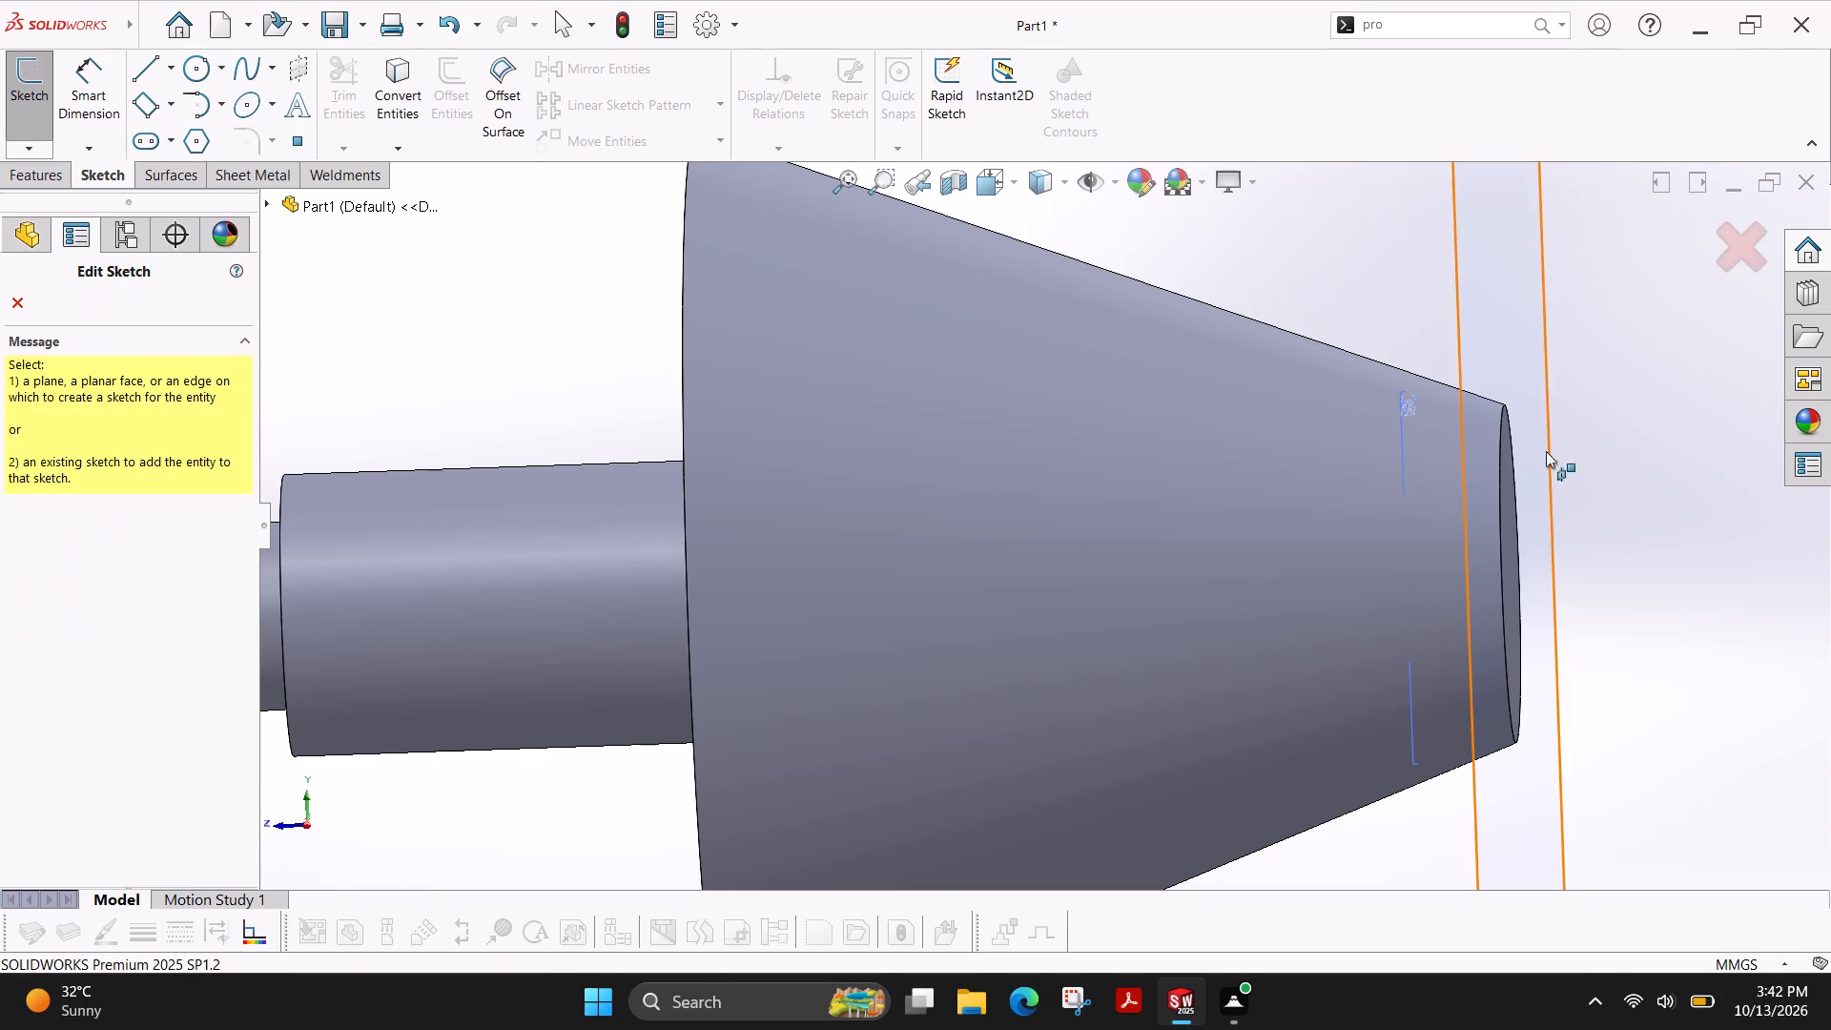
{"action": "left_click", "coordinate": [1406, 435]}
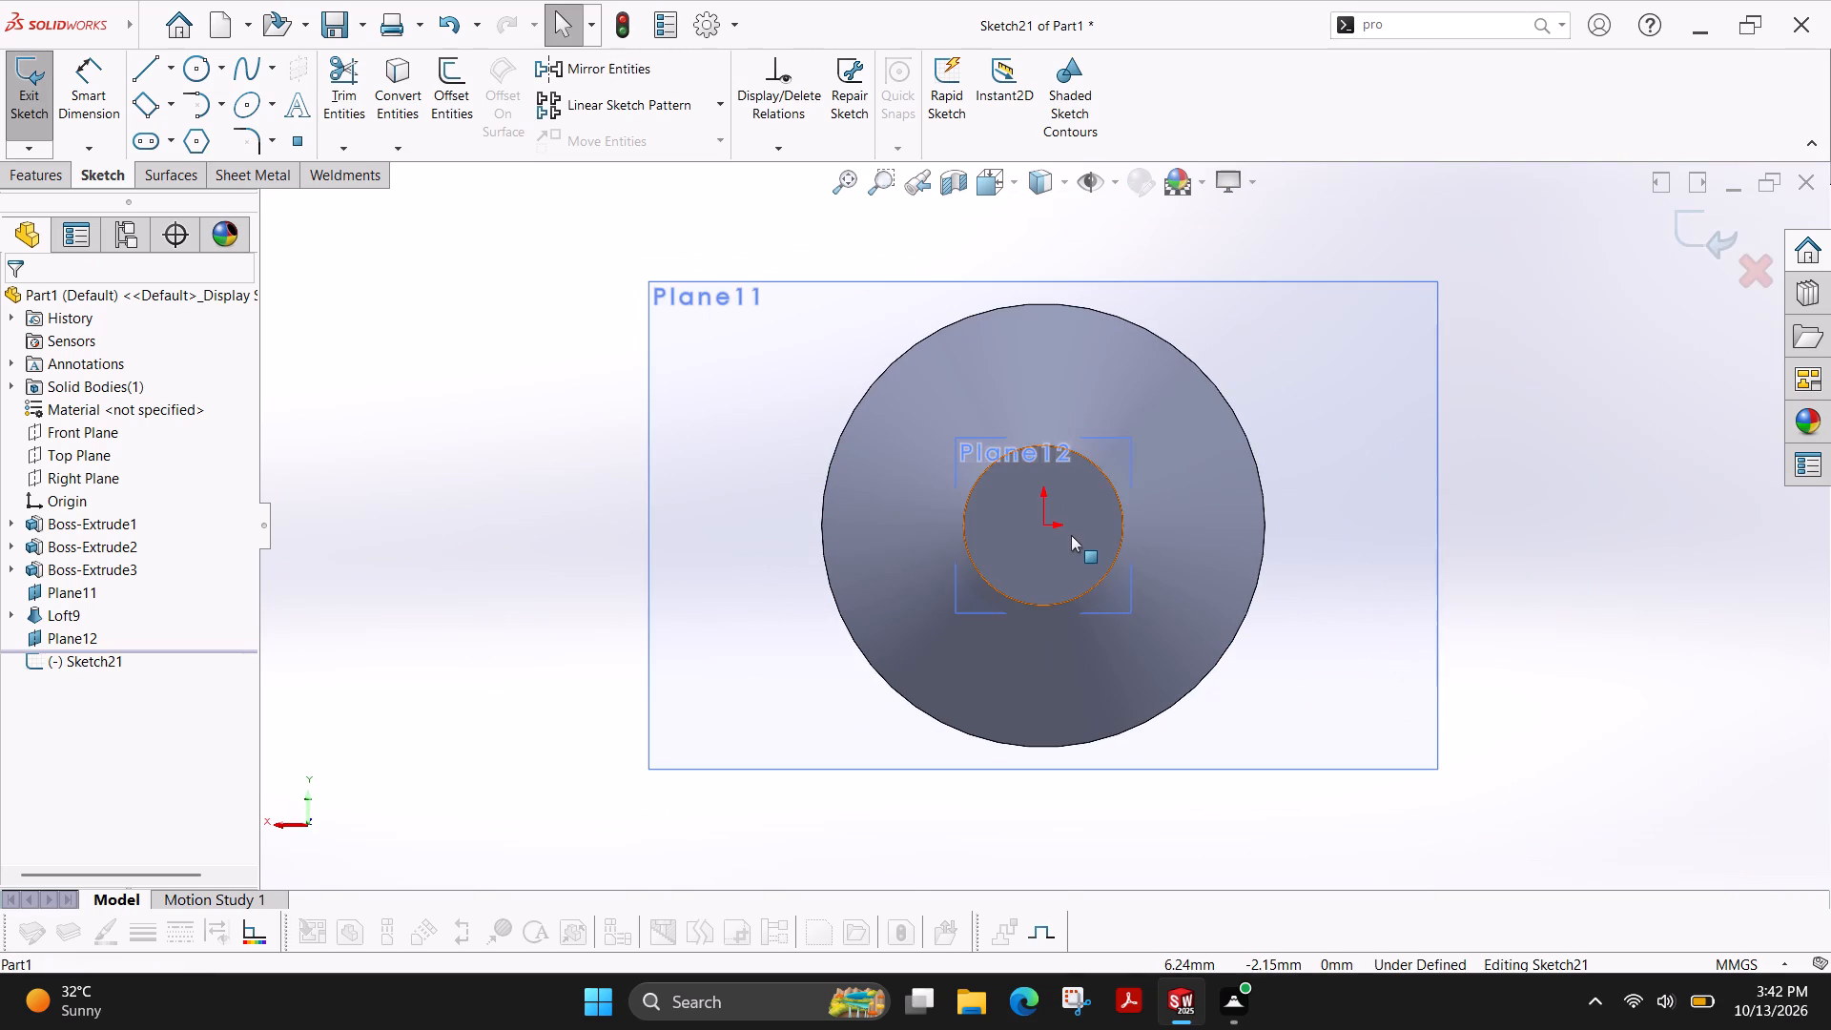
{"action": "scroll", "coordinate": [1100, 547], "scroll_direction": "down", "scroll_amount": 4}
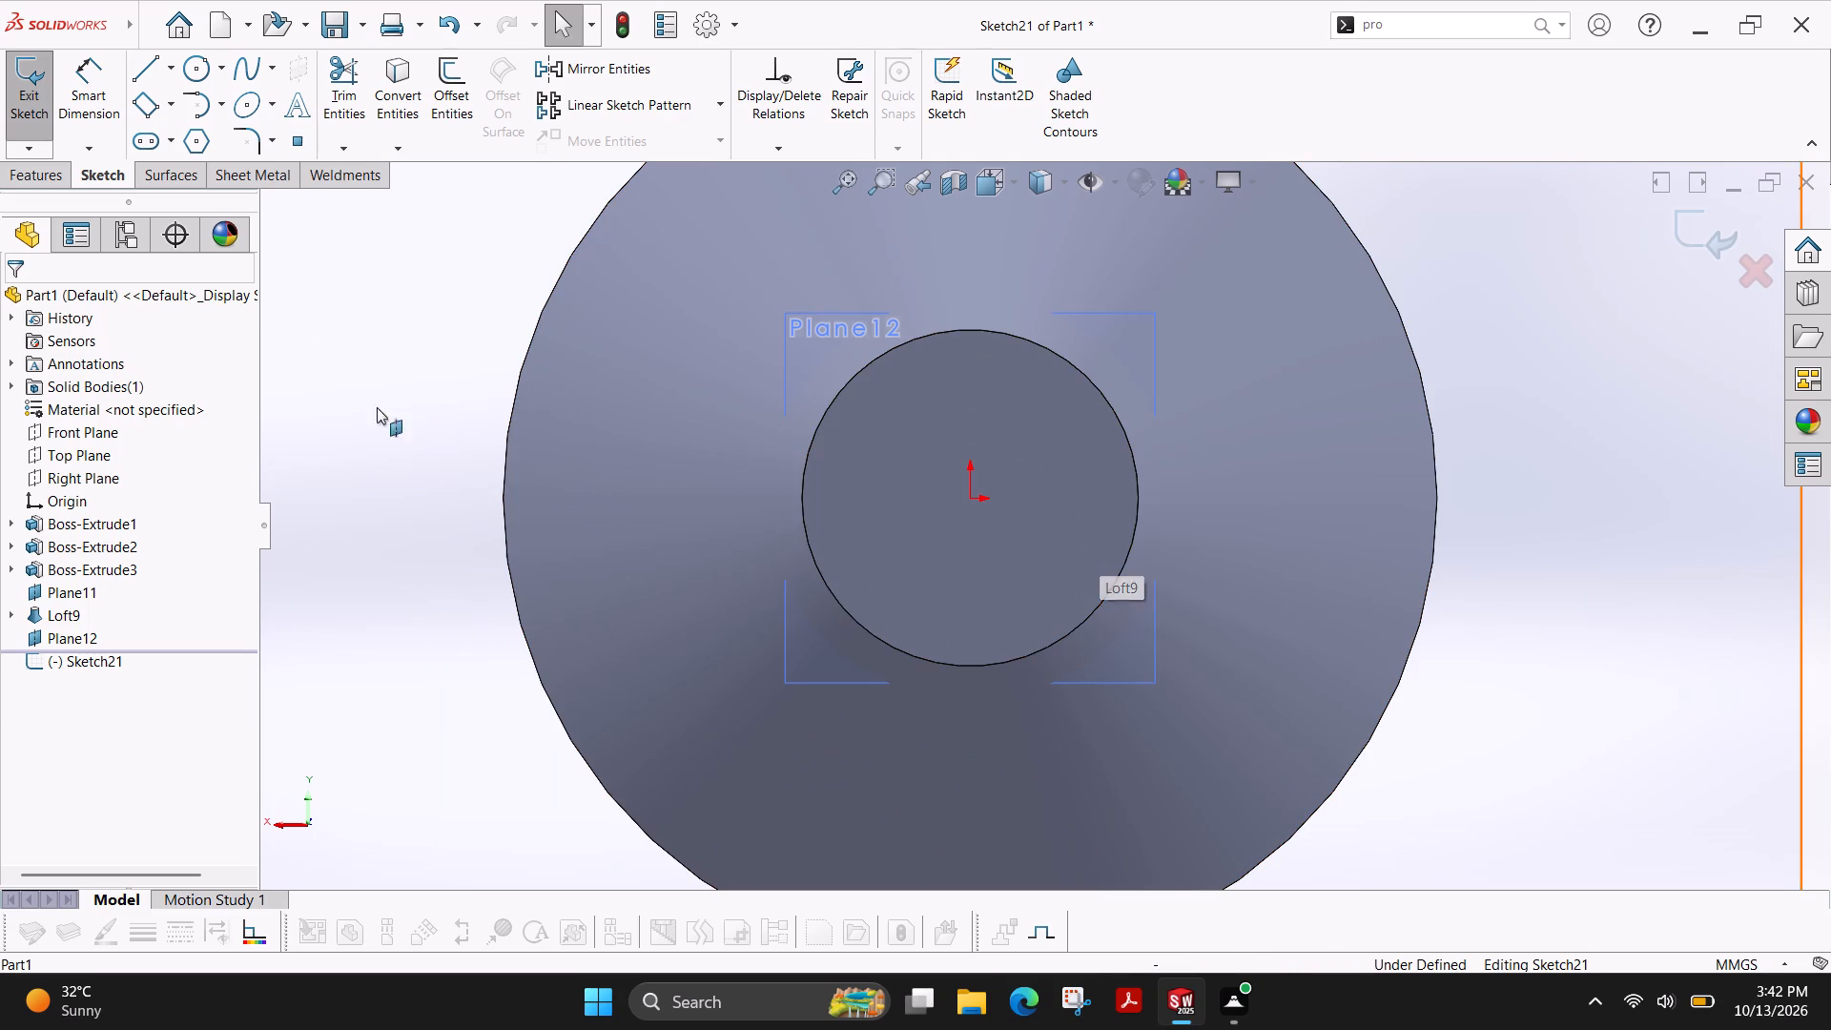
{"action": "left_click", "coordinate": [191, 74]}
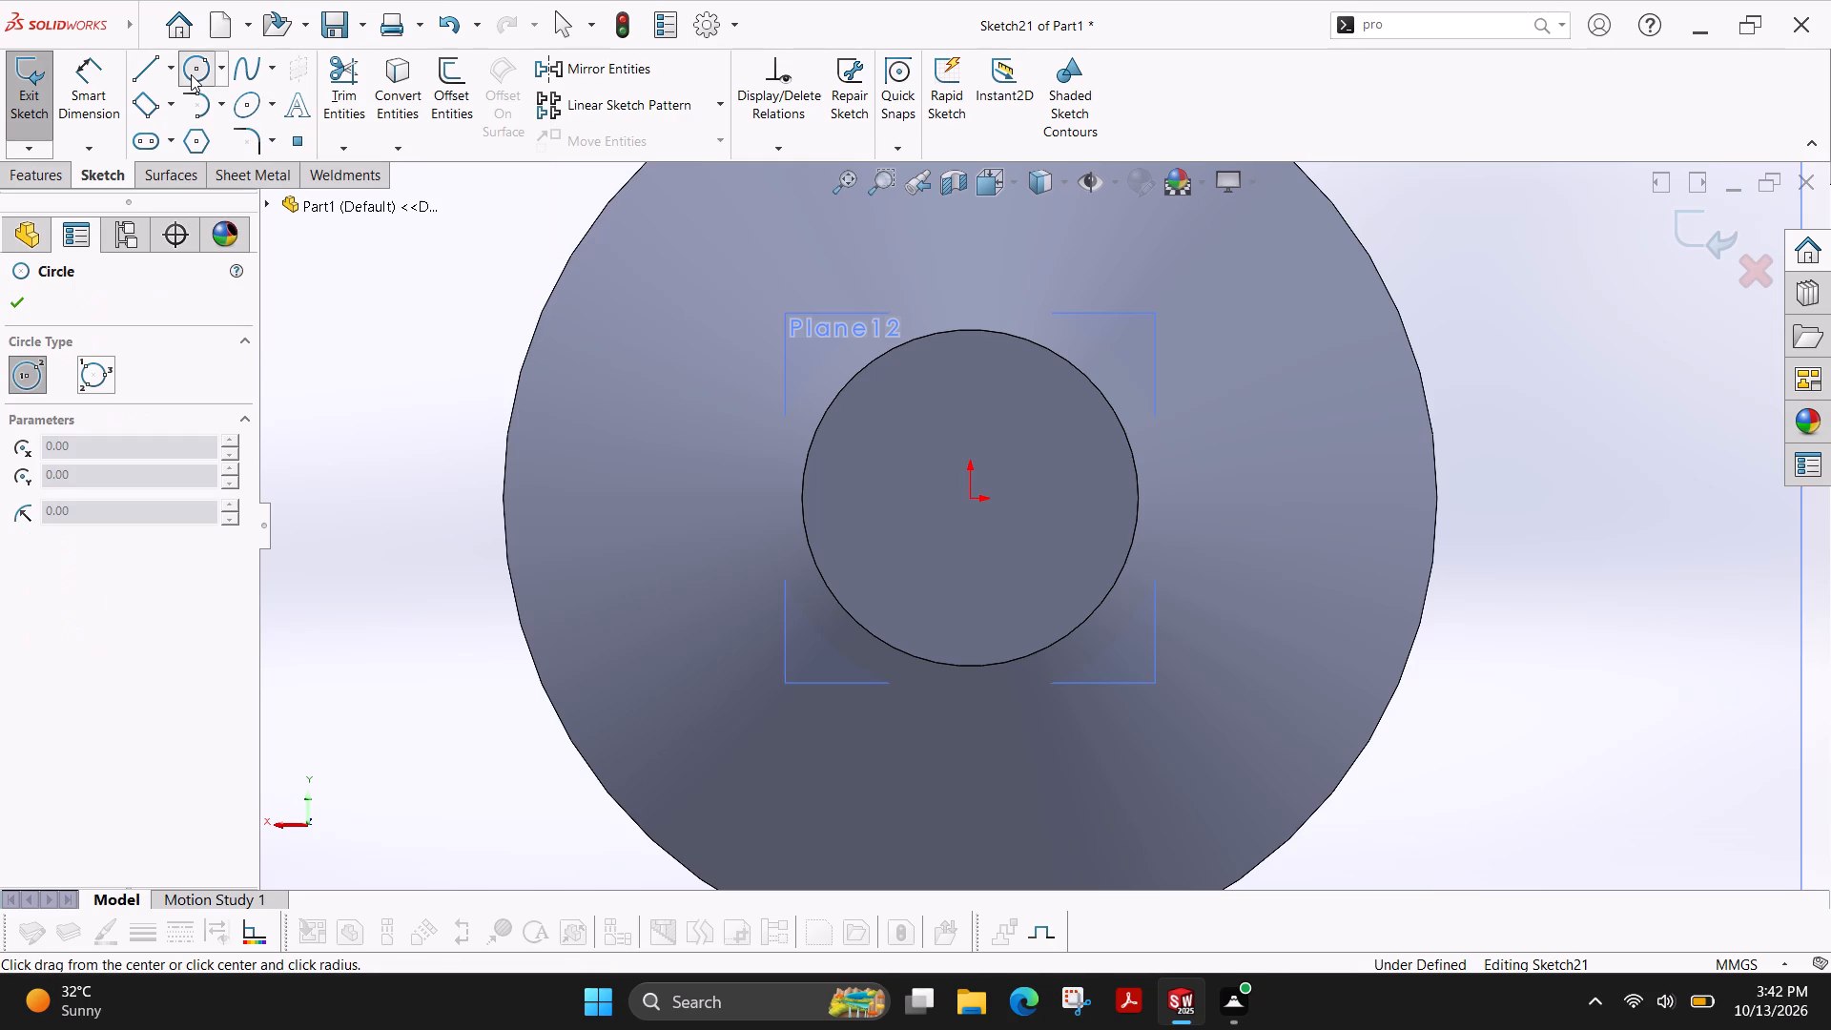
{"action": "left_click", "coordinate": [973, 502]}
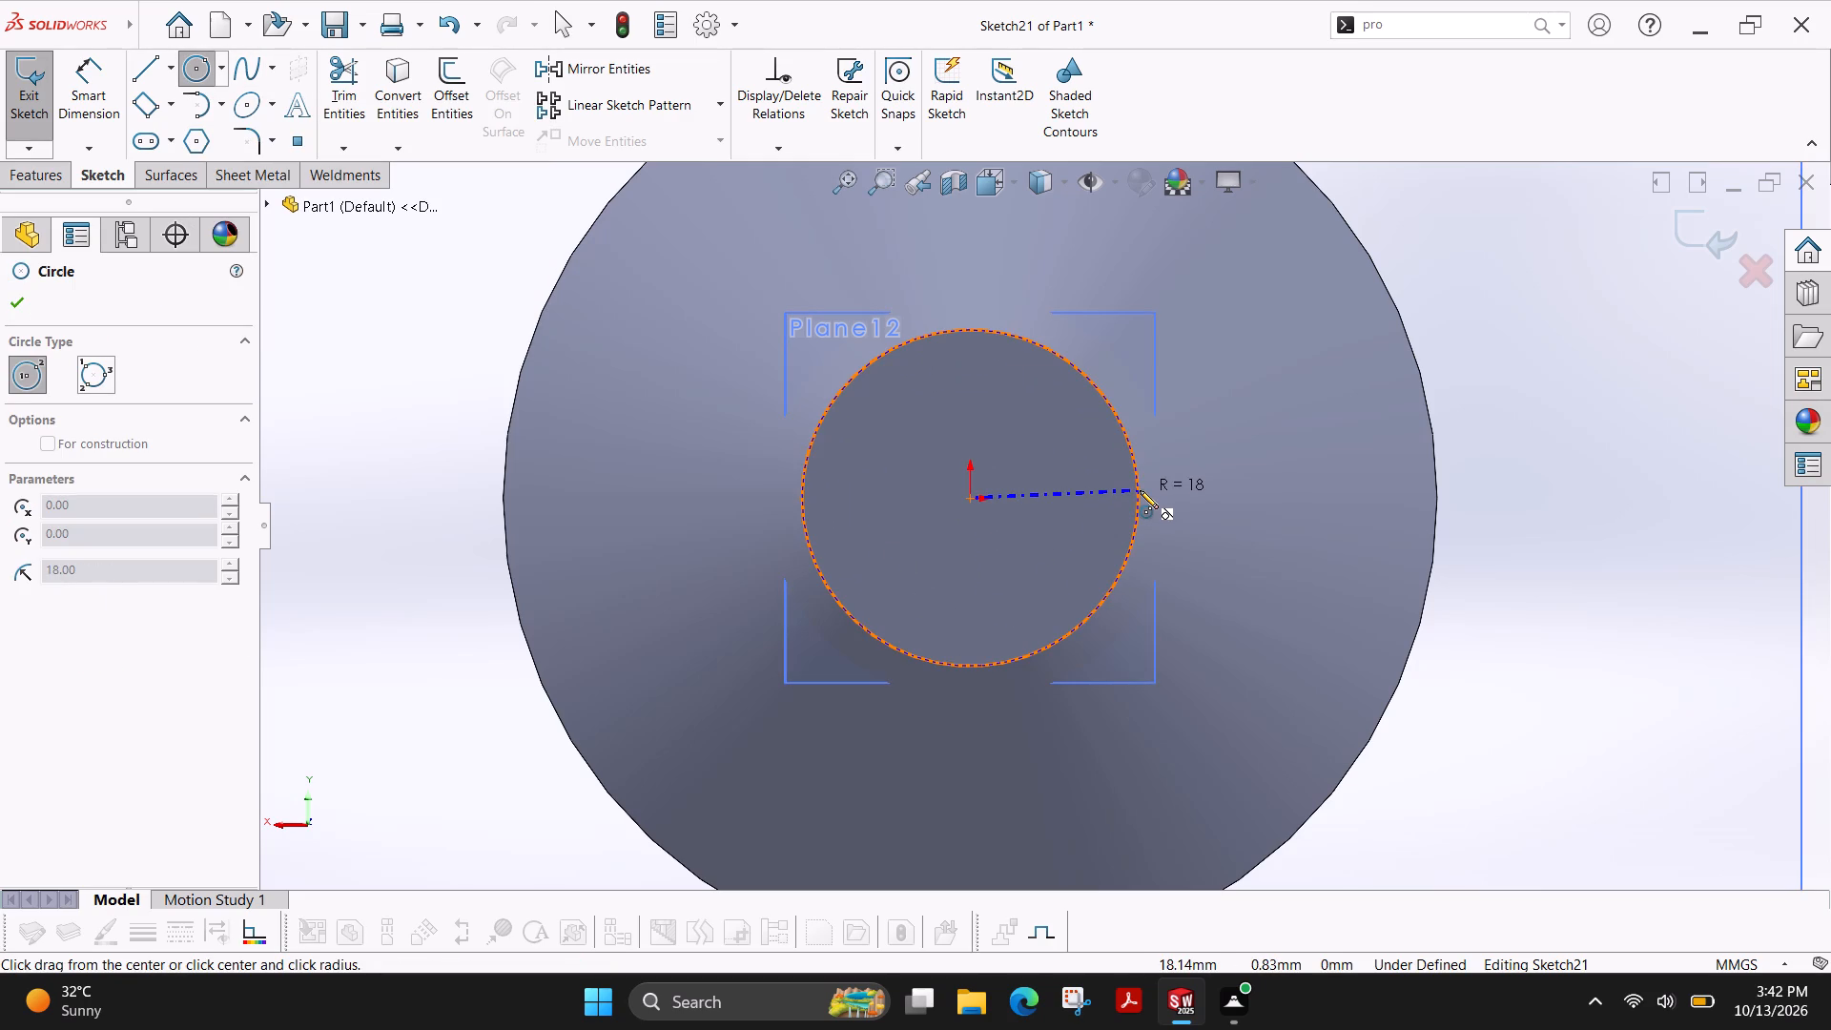
{"action": "left_click", "coordinate": [1140, 490]}
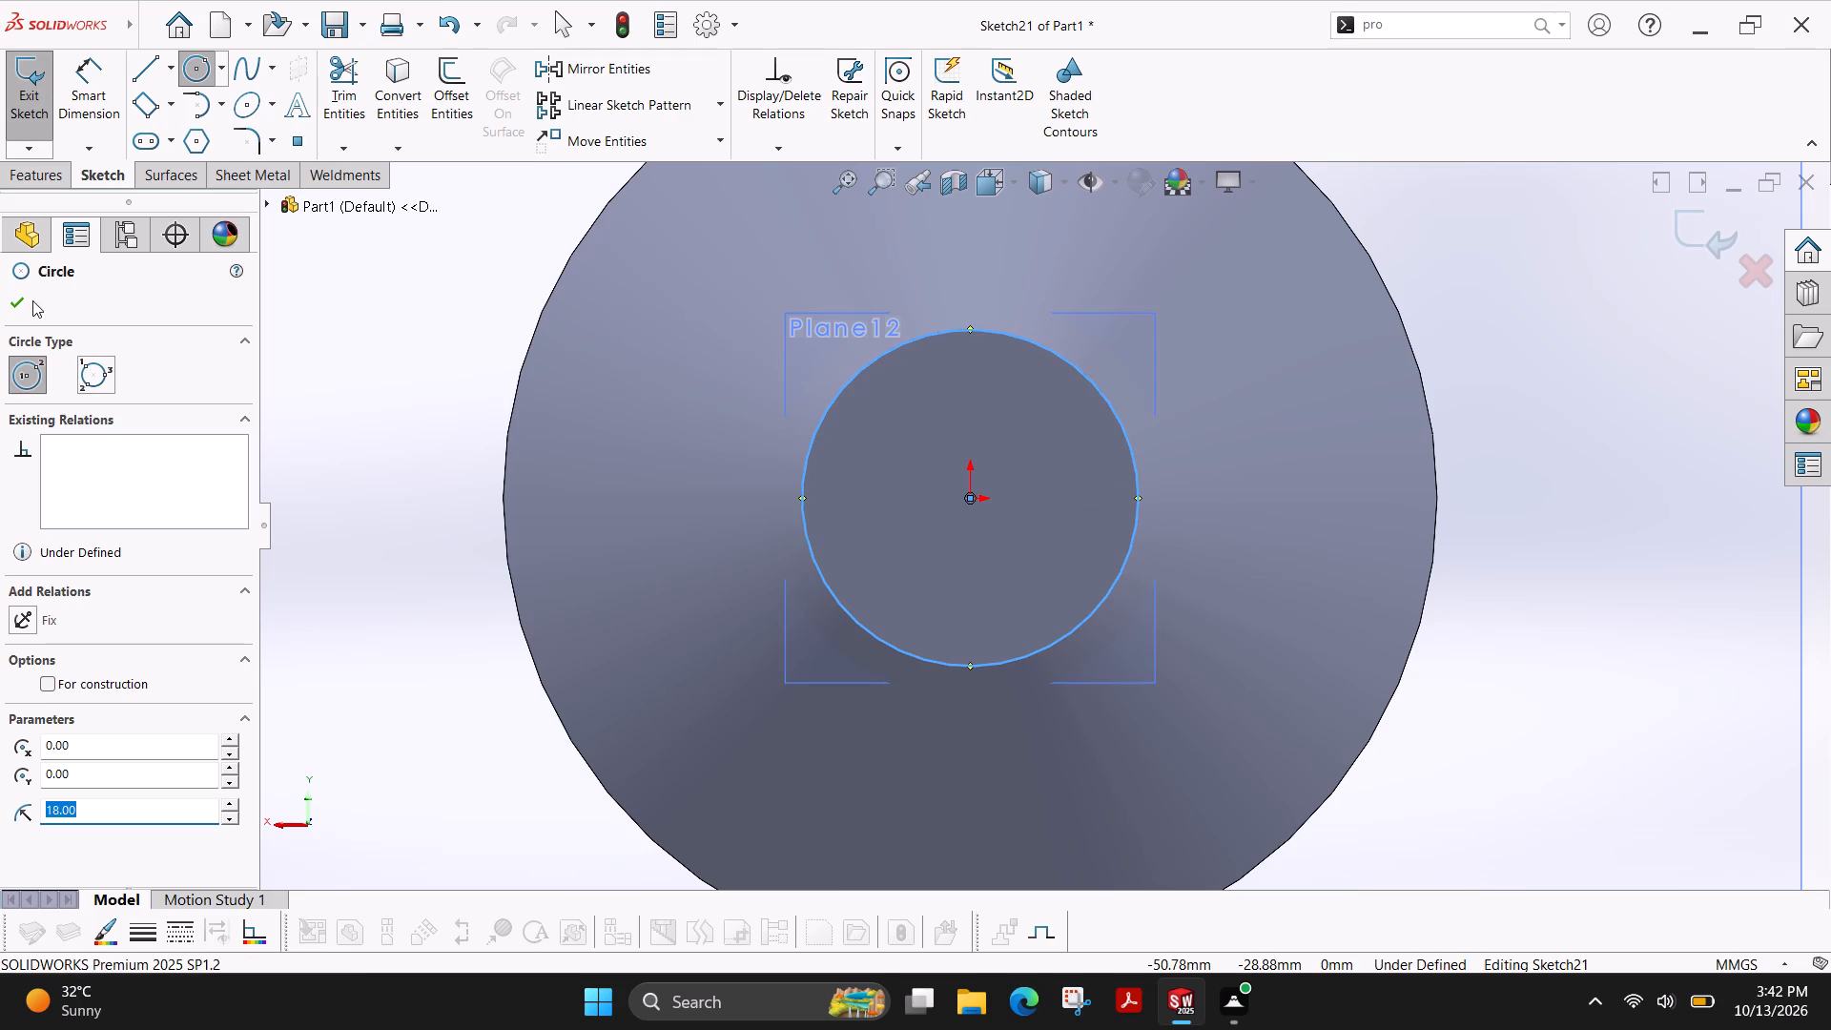
{"action": "left_click", "coordinate": [23, 299]}
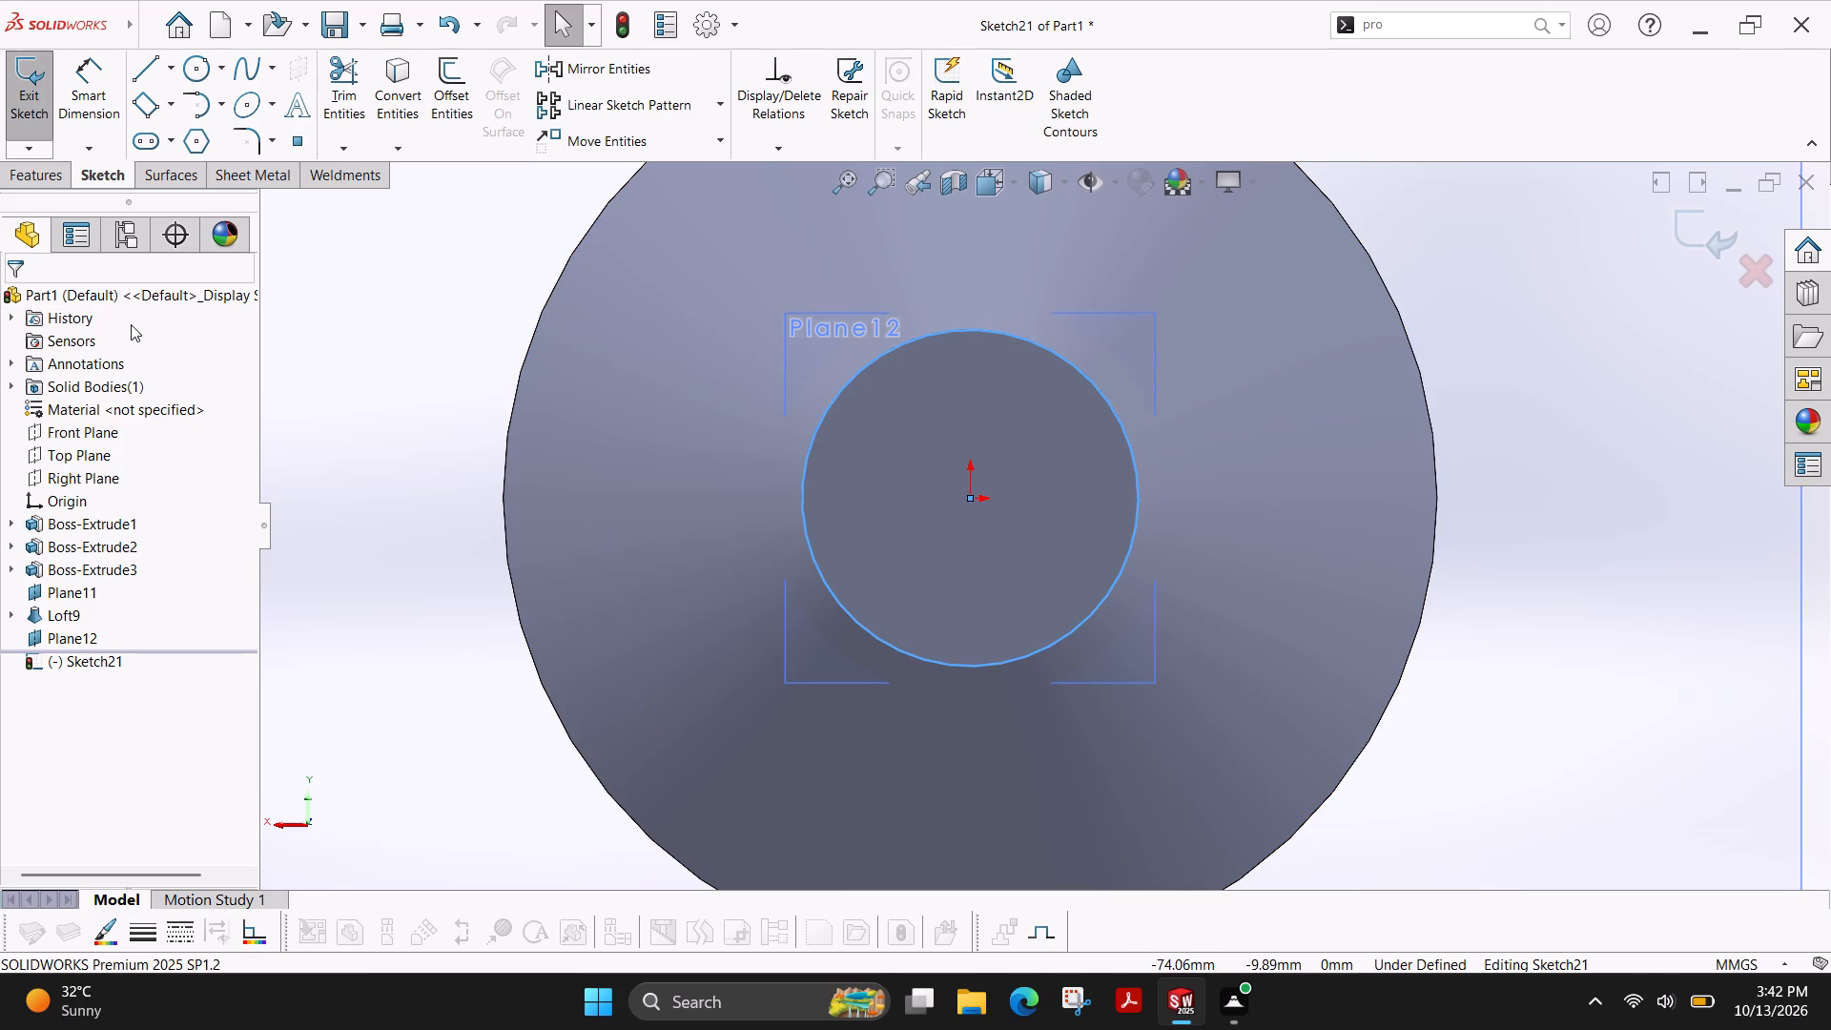
{"action": "left_click", "coordinate": [27, 100]}
Enlarge the new circle freehand to about 43.7 mm diameter so it meets the cone's outer surface.
{"action": "middle_click_drag", "start_coordinate": [416, 587], "coordinate": [422, 587], "text": "ctrl+shift"}
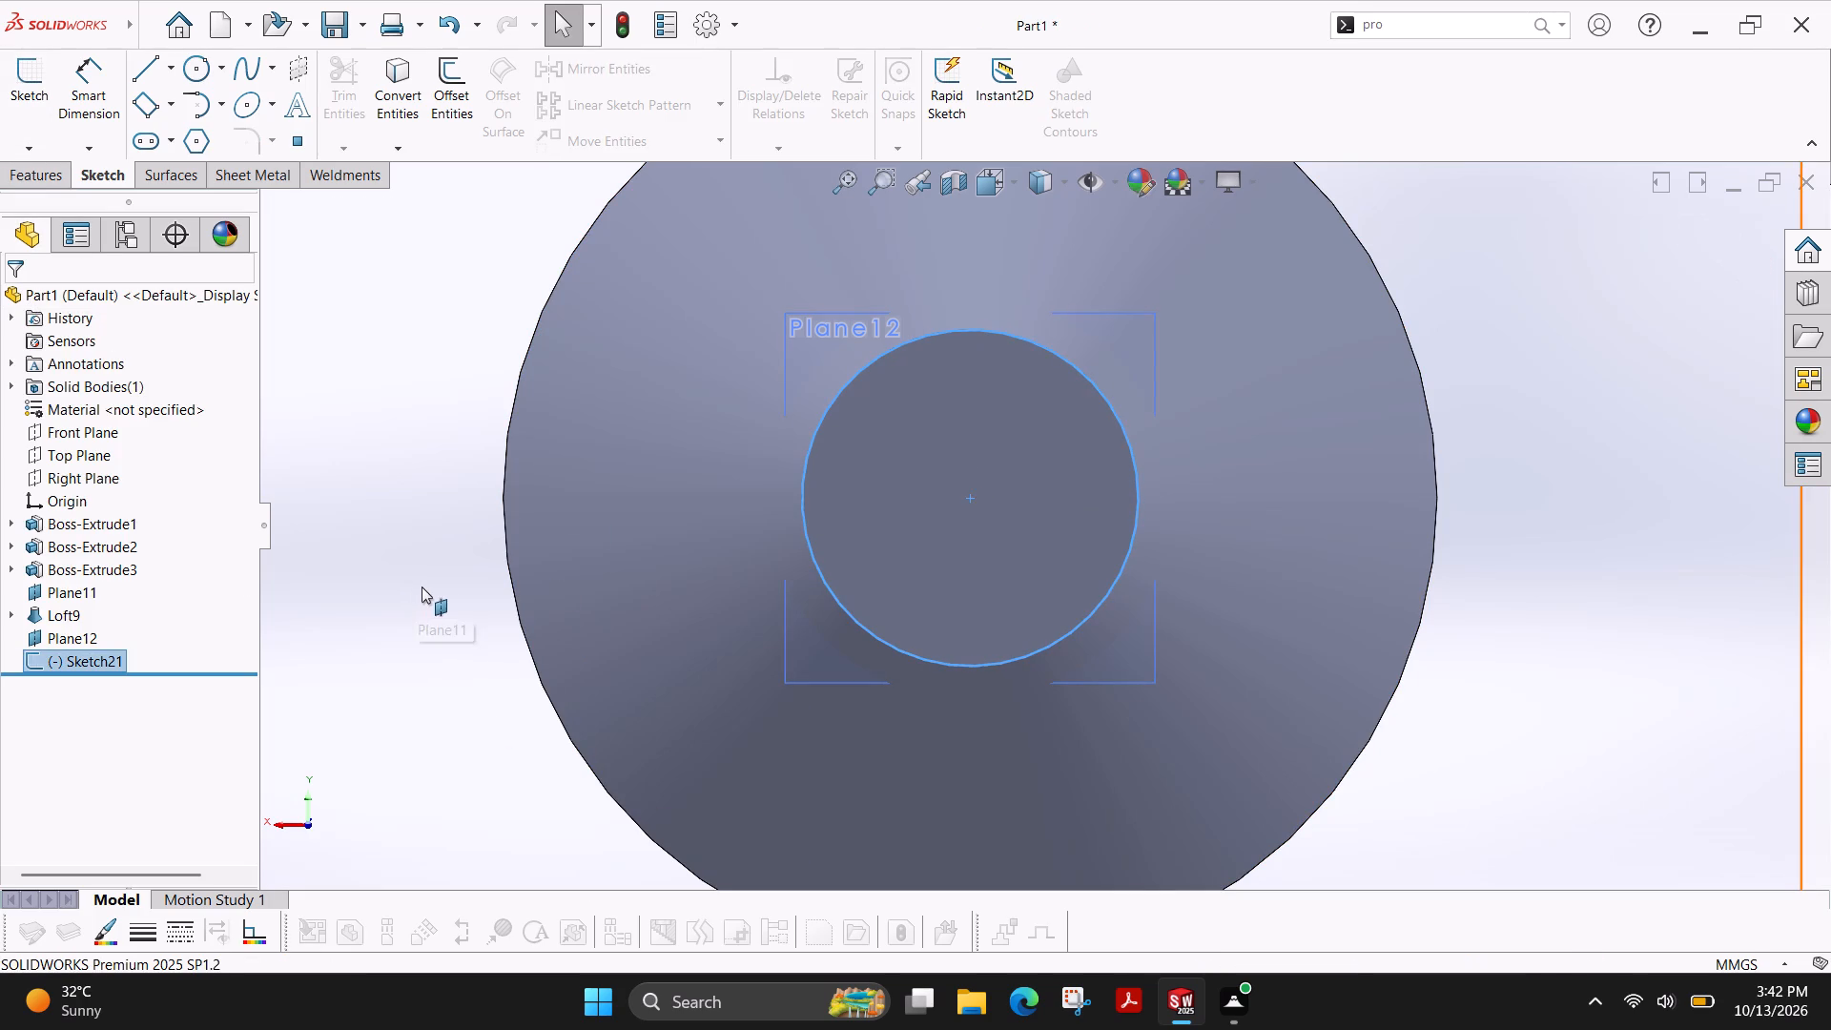
{"action": "middle_click_drag", "start_coordinate": [422, 587], "coordinate": [583, 563], "text": "ctrl+shift"}
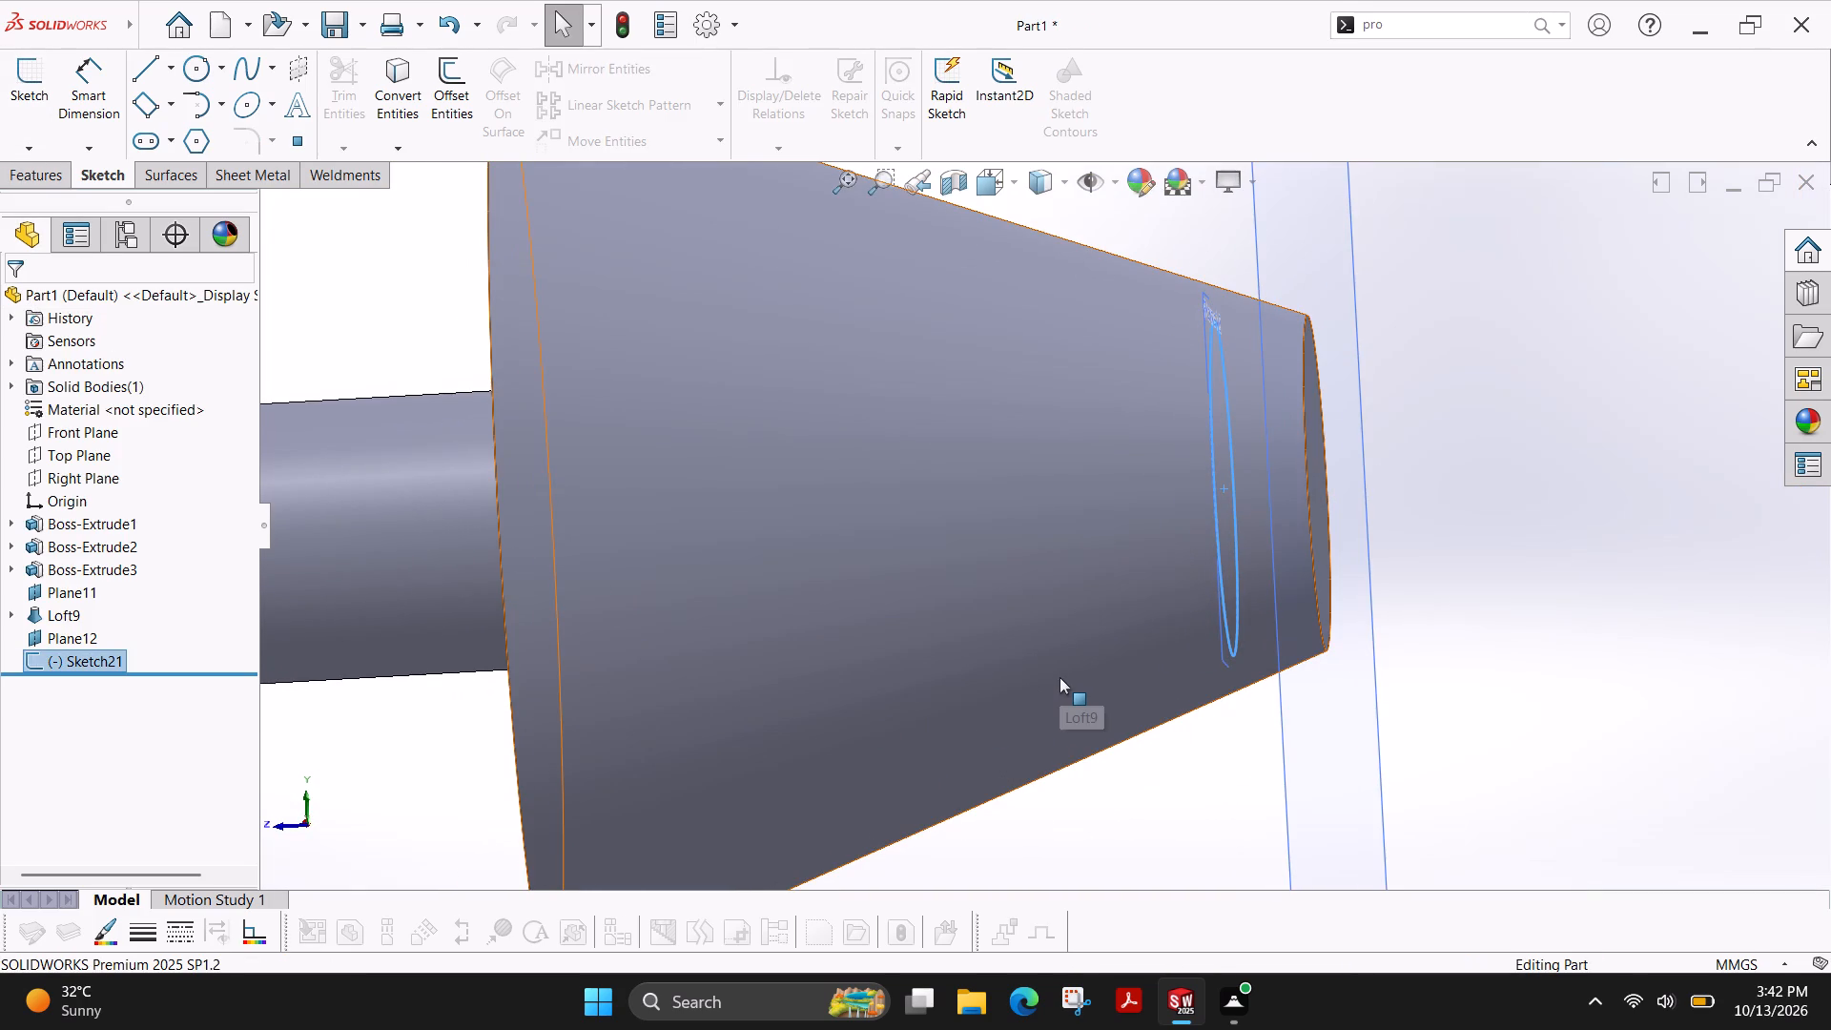
{"action": "scroll", "coordinate": [1060, 677], "scroll_direction": "up", "scroll_amount": 1}
{"action": "scroll", "coordinate": [1153, 609], "scroll_direction": "down", "scroll_amount": 3}
{"action": "left_click_drag", "start_coordinate": [1217, 633], "coordinate": [1217, 630]}
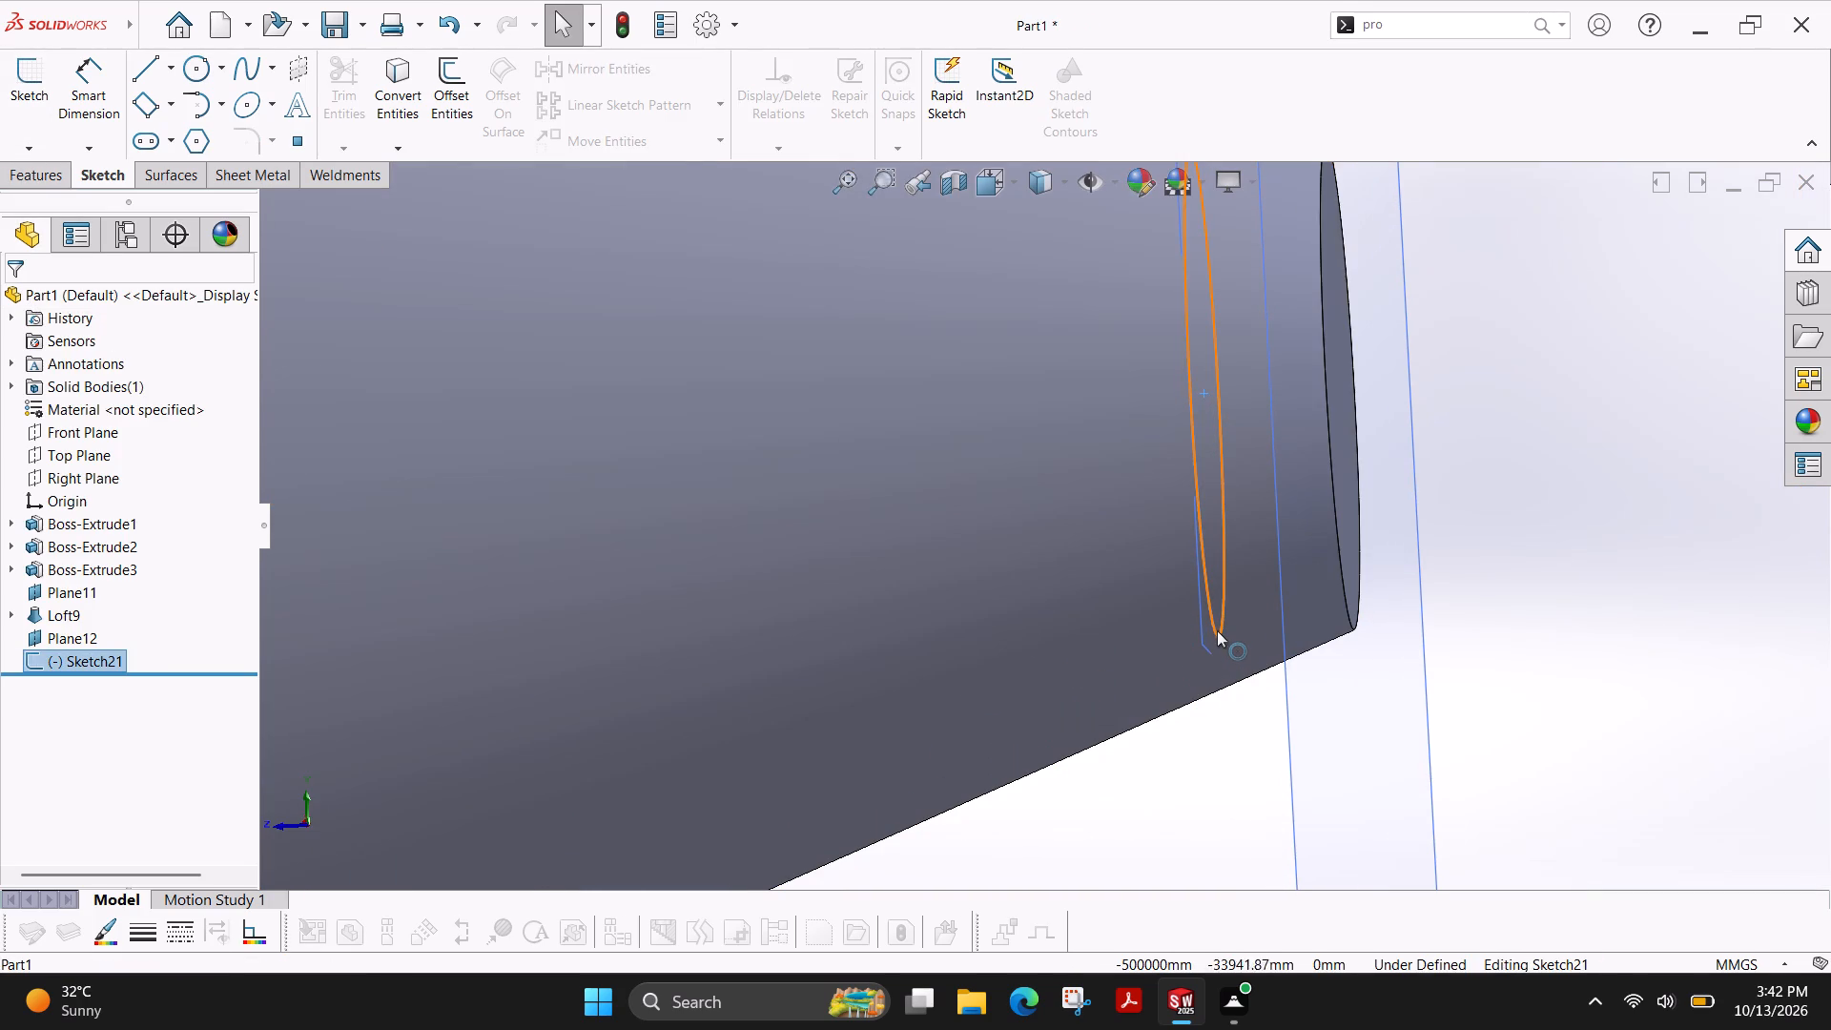
{"action": "left_click_drag", "start_coordinate": [1217, 630], "coordinate": [1219, 669]}
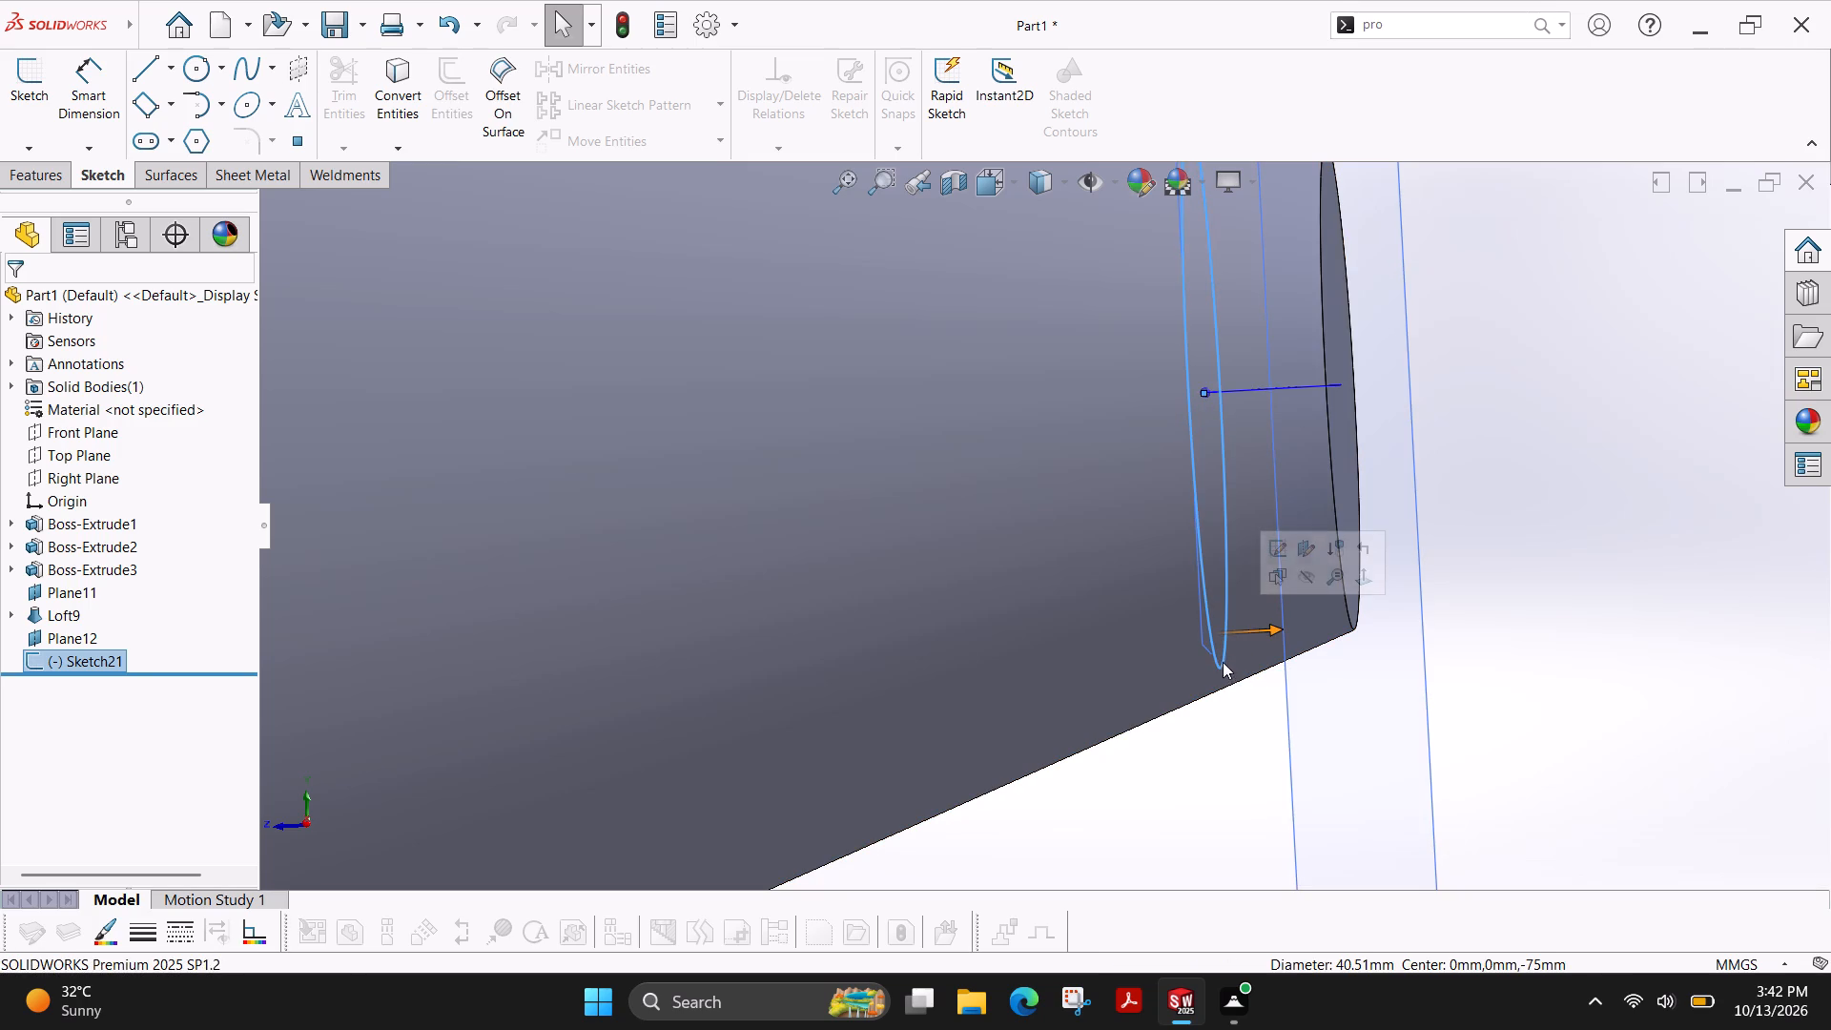
{"action": "left_click_drag", "start_coordinate": [1219, 661], "coordinate": [1225, 690]}
{"action": "scroll", "coordinate": [1245, 711], "scroll_direction": "down", "scroll_amount": 3}
{"action": "scroll", "coordinate": [1186, 644], "scroll_direction": "down", "scroll_amount": 4}
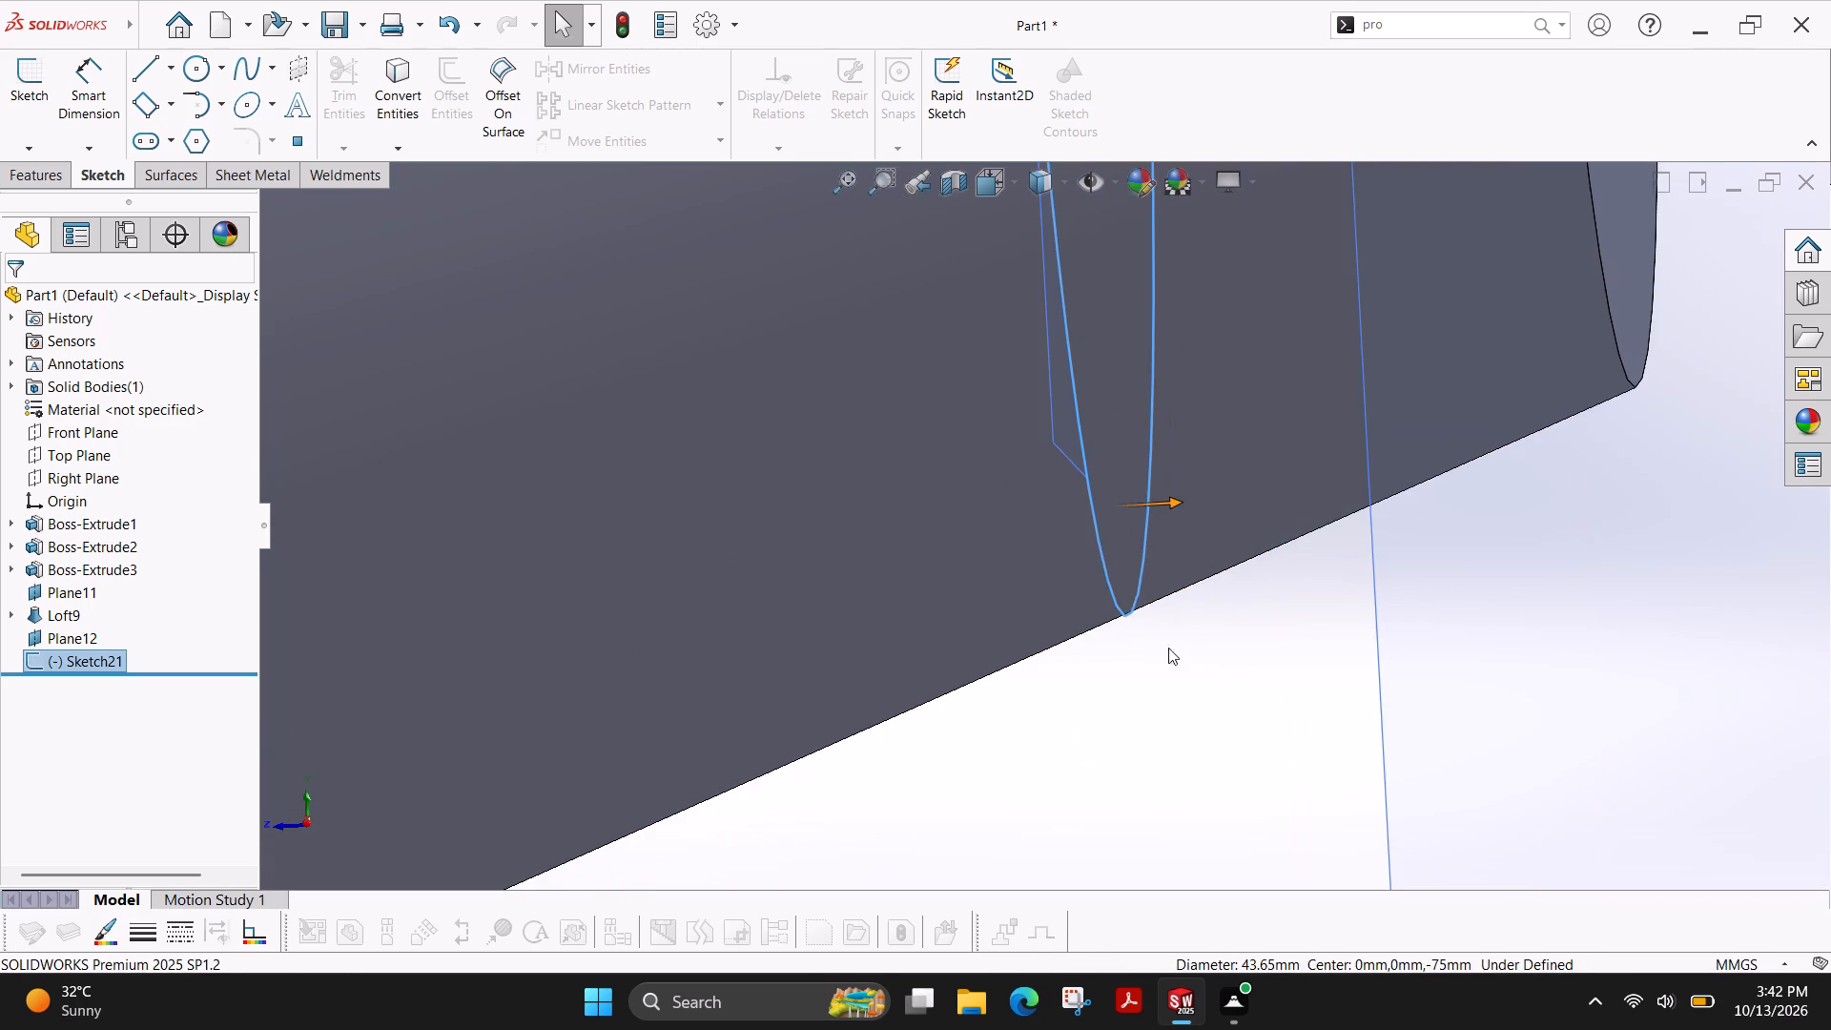
Reduce the circle inside the cone freehand to about 43.5 mm diameter so its edge meets the cone's outer surface.
{"action": "scroll", "coordinate": [1083, 543], "scroll_direction": "down", "scroll_amount": 3}
{"action": "scroll", "coordinate": [1117, 626], "scroll_direction": "down", "scroll_amount": 7}
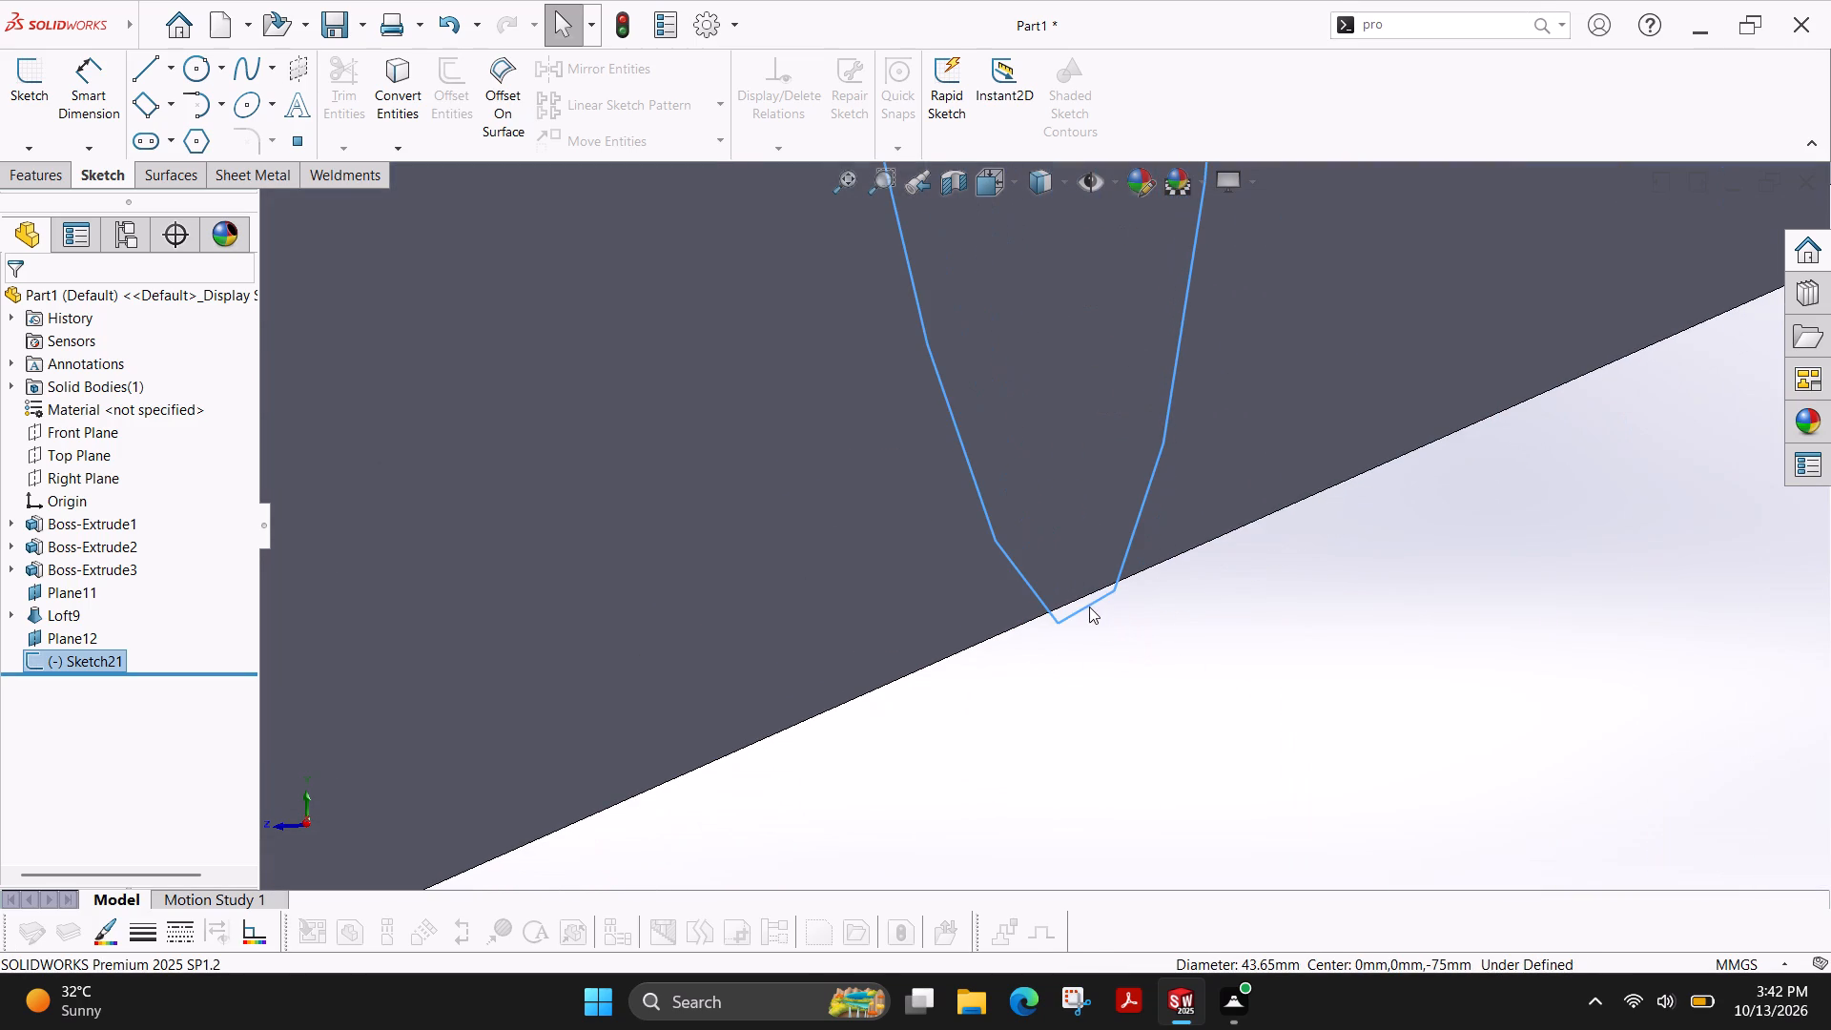
{"action": "left_click", "coordinate": [1089, 607]}
{"action": "left_click_drag", "start_coordinate": [1090, 621], "coordinate": [1082, 609]}
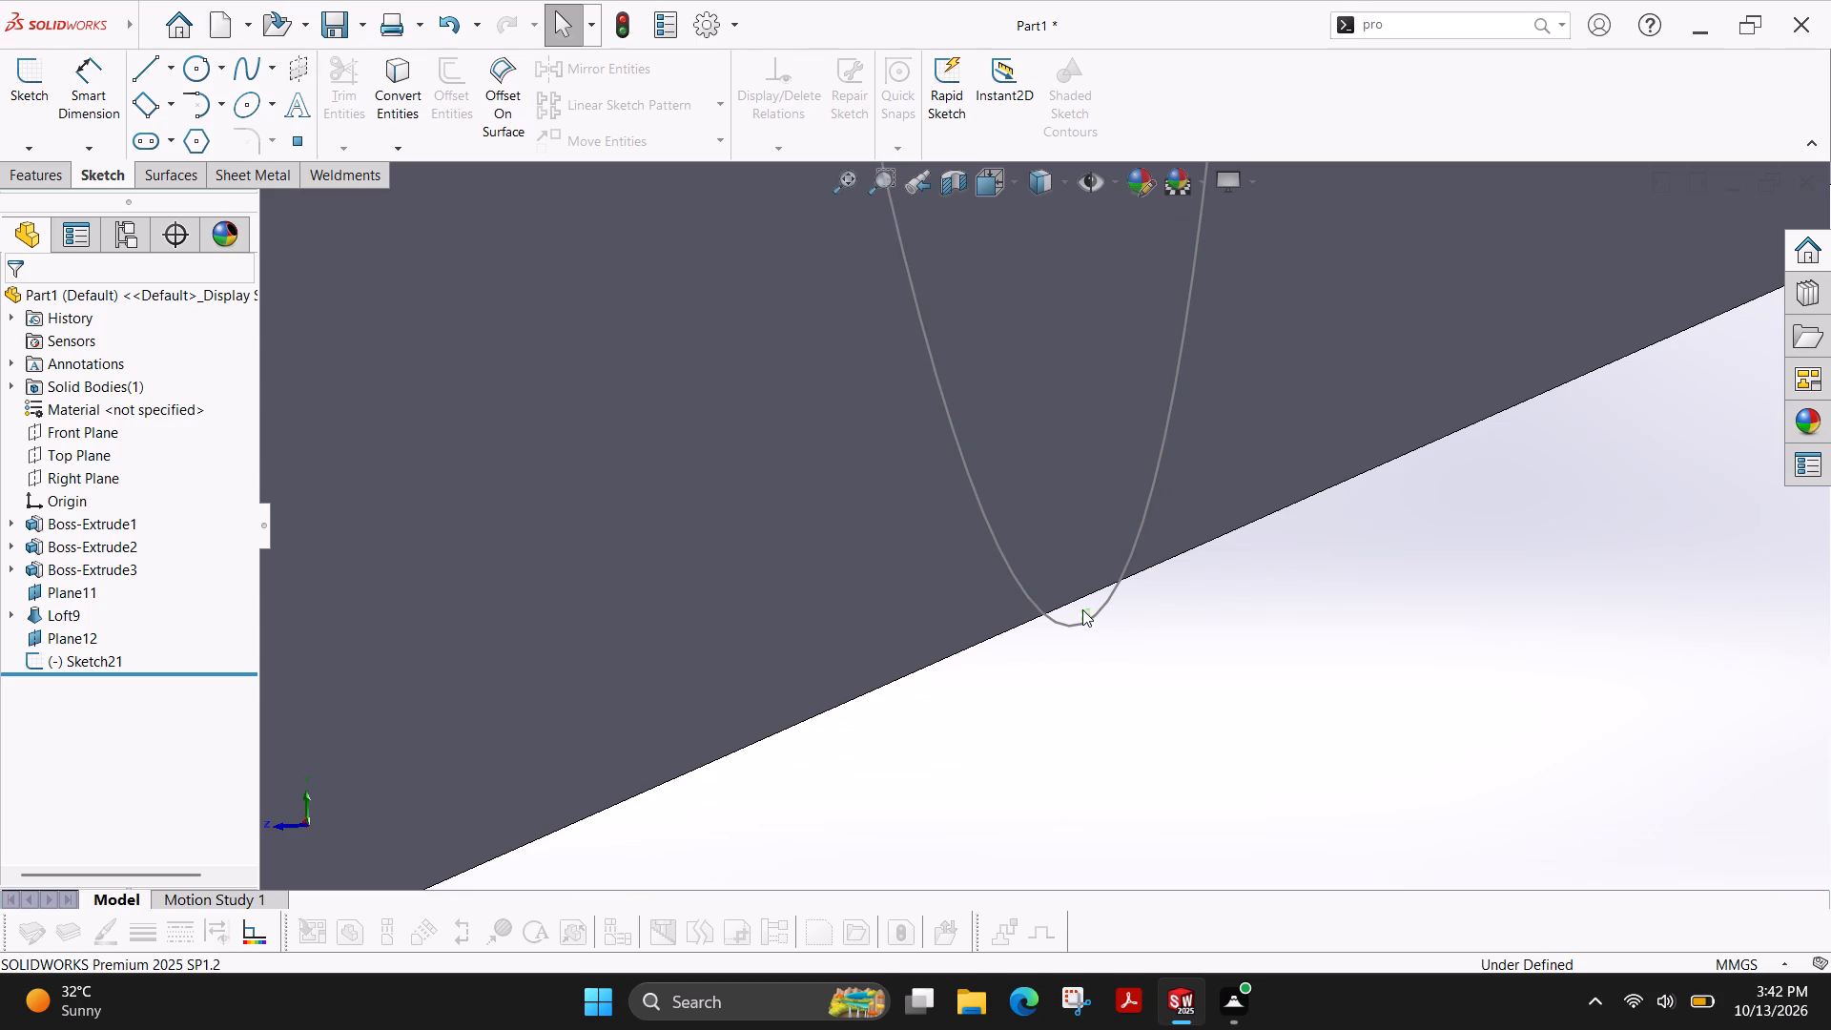
{"action": "left_click_drag", "start_coordinate": [1082, 609], "coordinate": [1078, 592]}
{"action": "left_click_drag", "start_coordinate": [1063, 618], "coordinate": [1068, 601]}
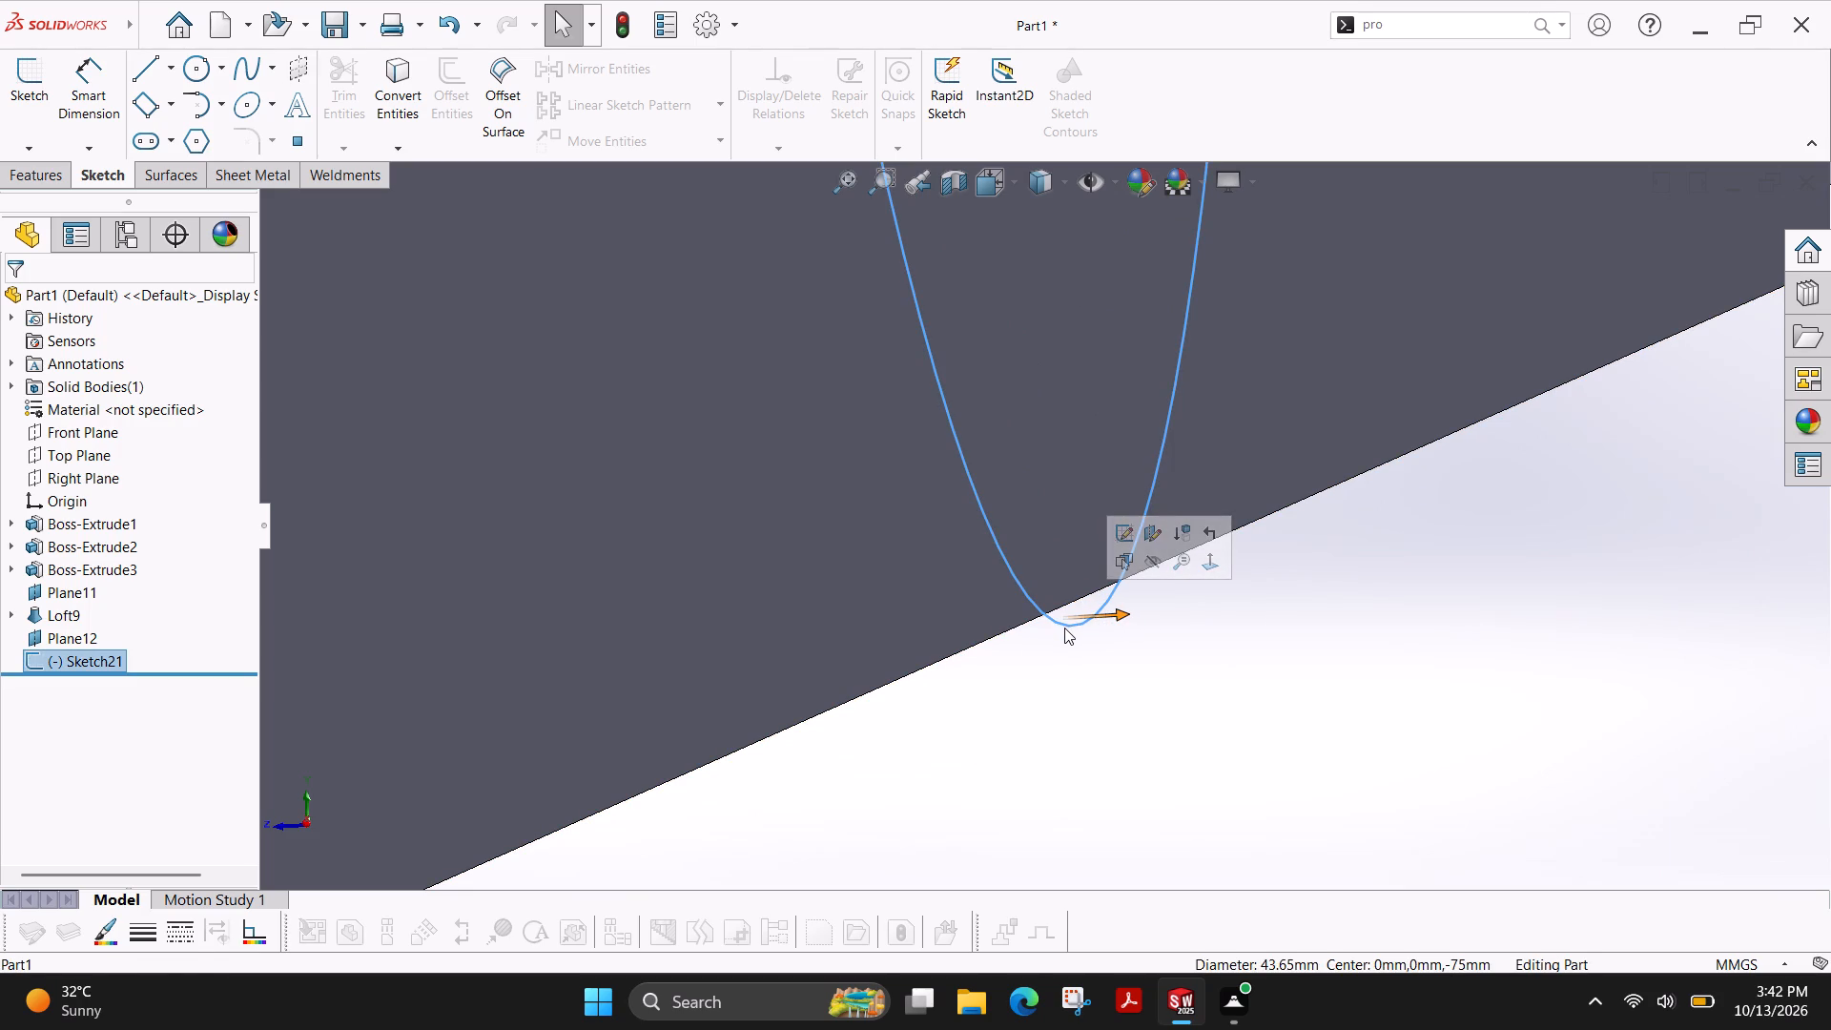
{"action": "left_click_drag", "start_coordinate": [1063, 628], "coordinate": [1061, 577]}
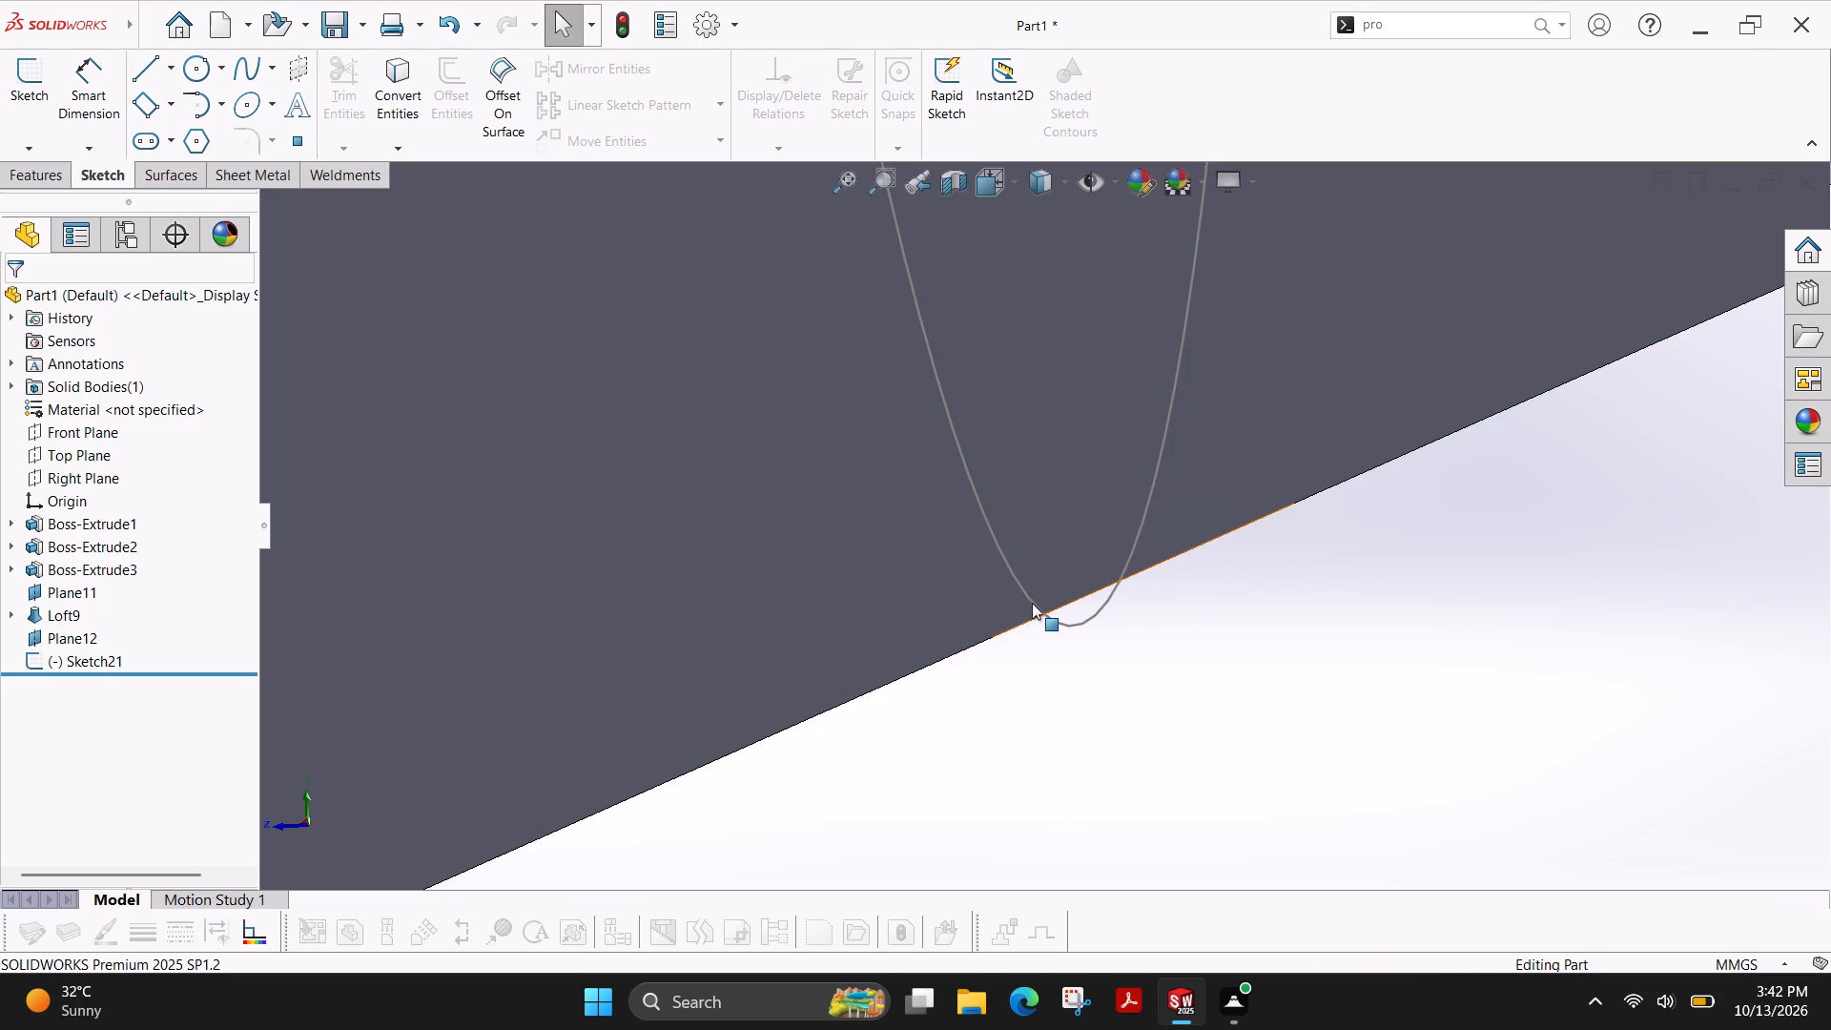
{"action": "left_click_drag", "start_coordinate": [1023, 593], "coordinate": [1058, 580]}
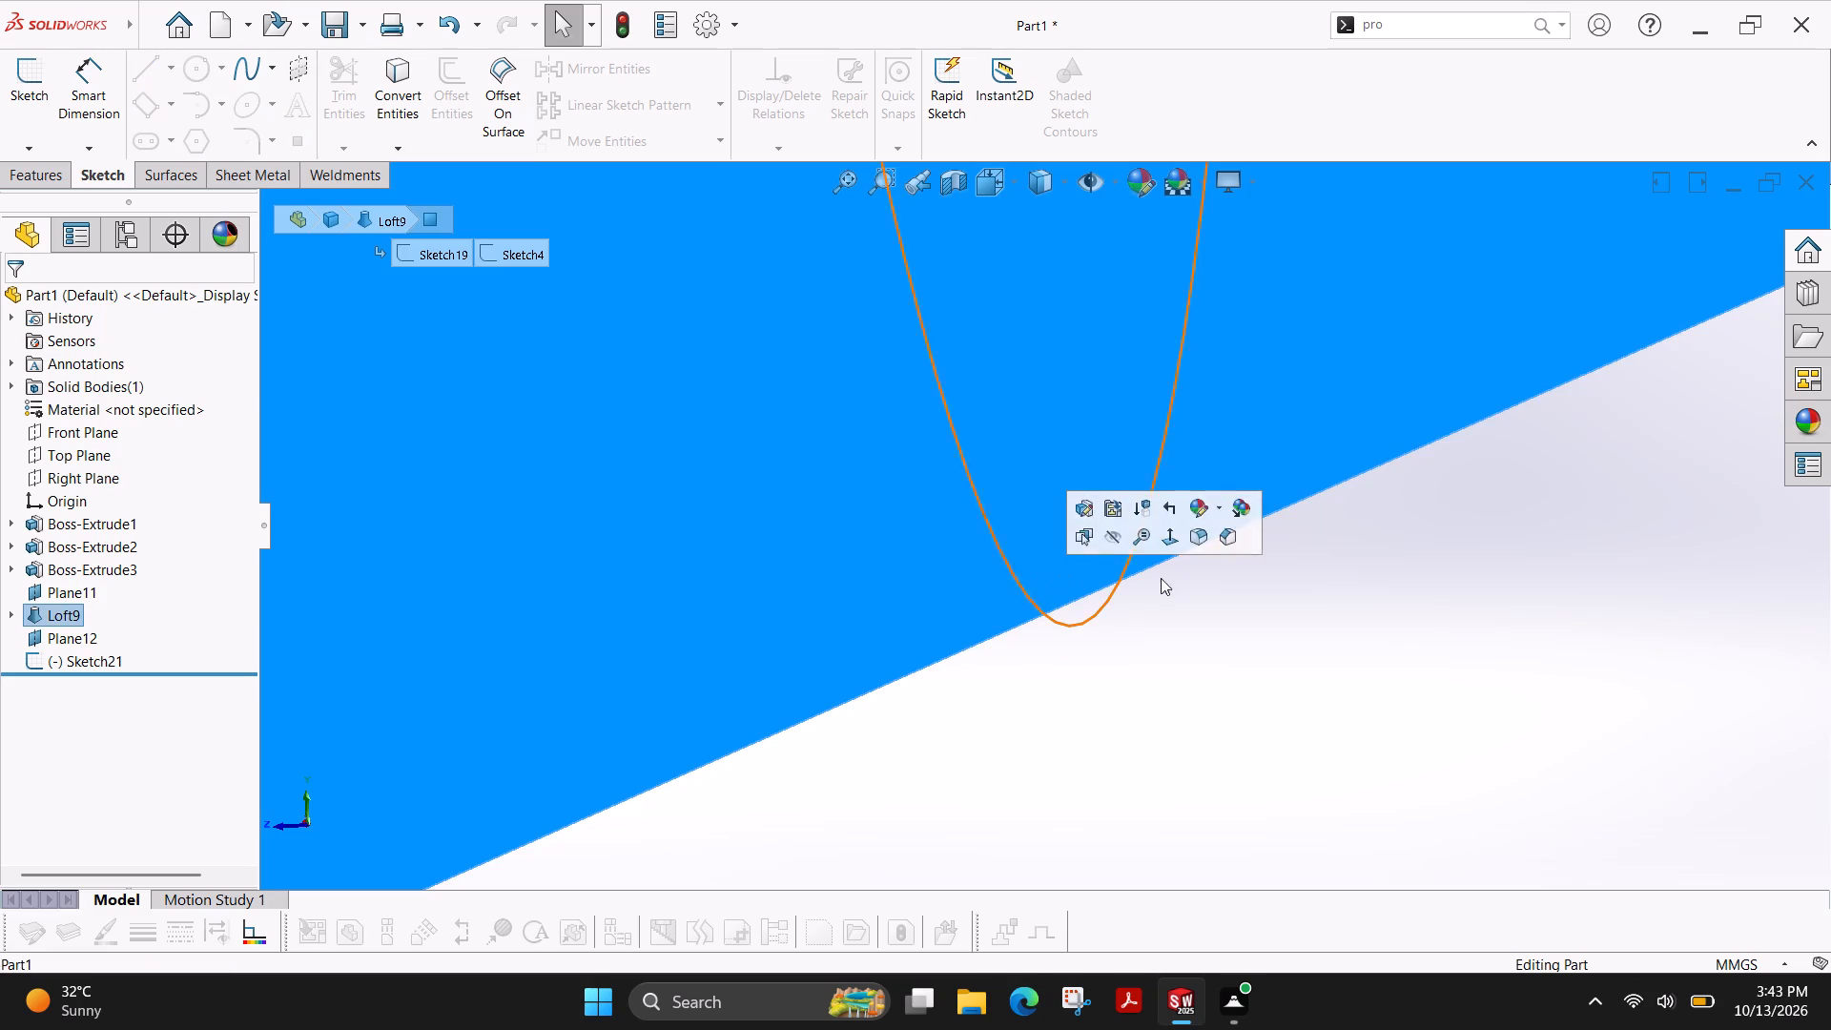
{"action": "key", "text": "Escape"}
{"action": "key", "text": "Escape"}
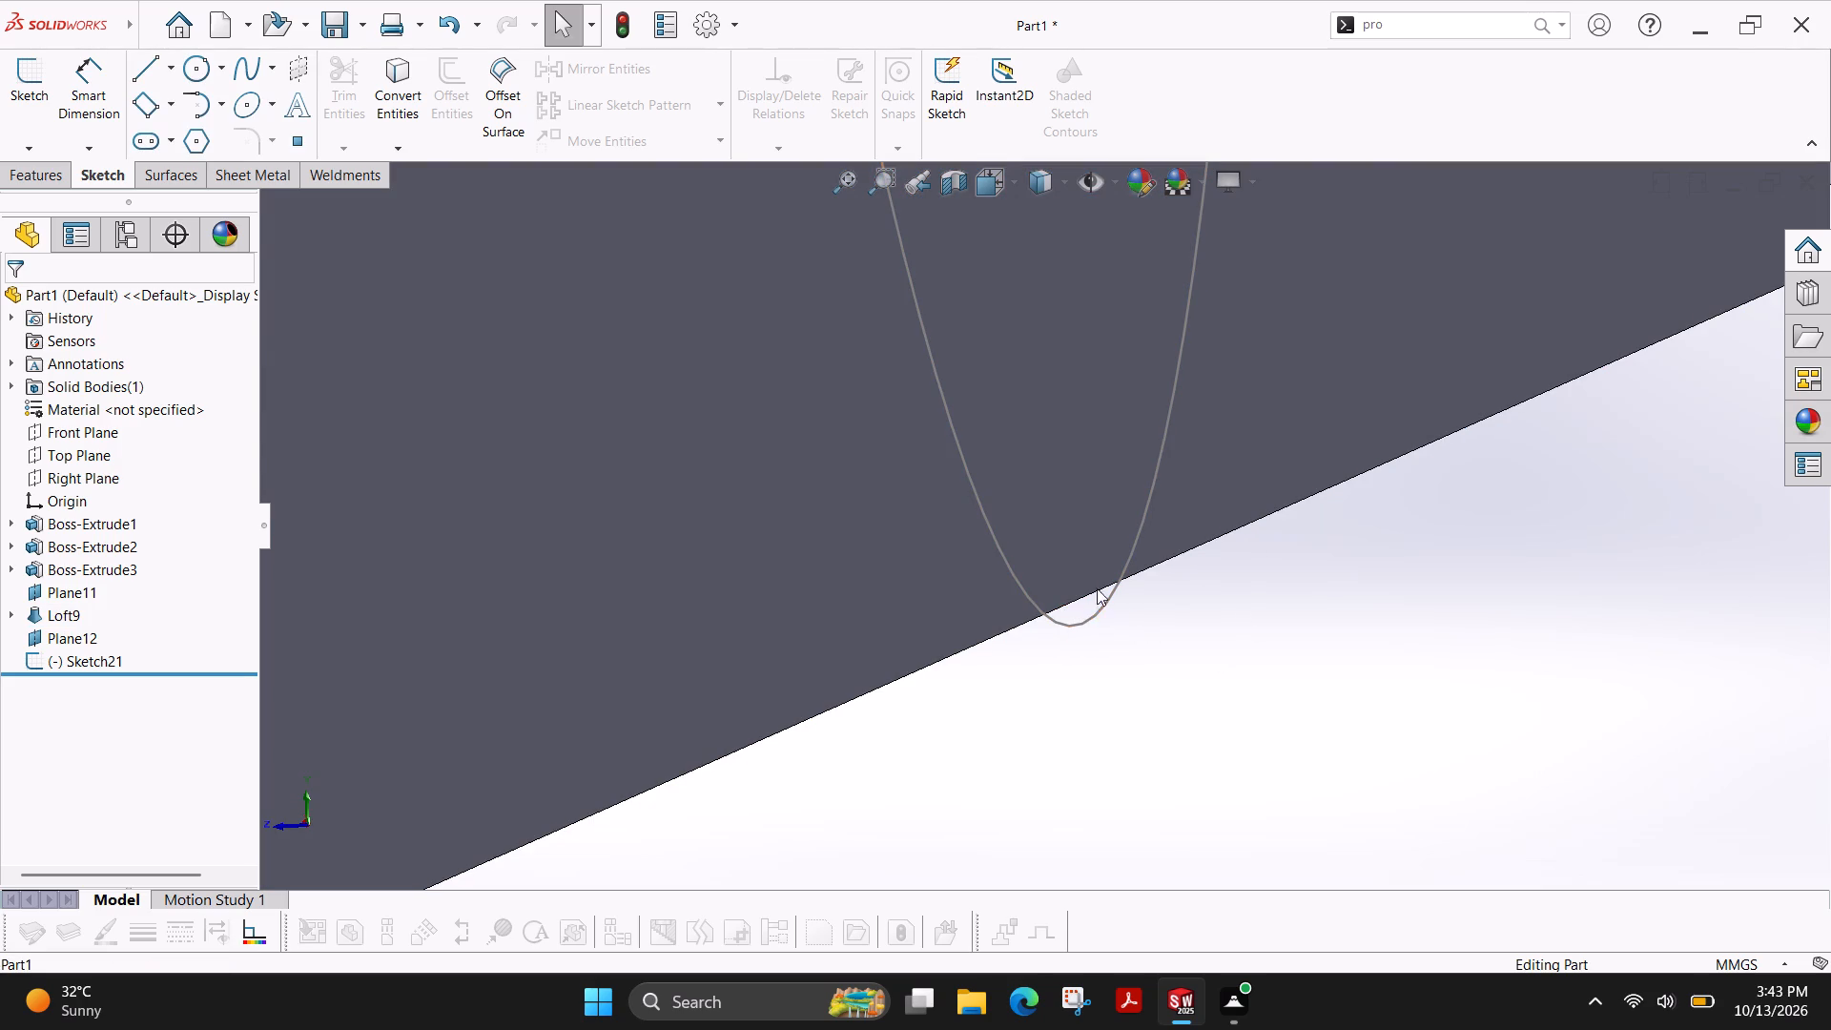
{"action": "left_click_drag", "start_coordinate": [1114, 578], "coordinate": [1112, 554]}
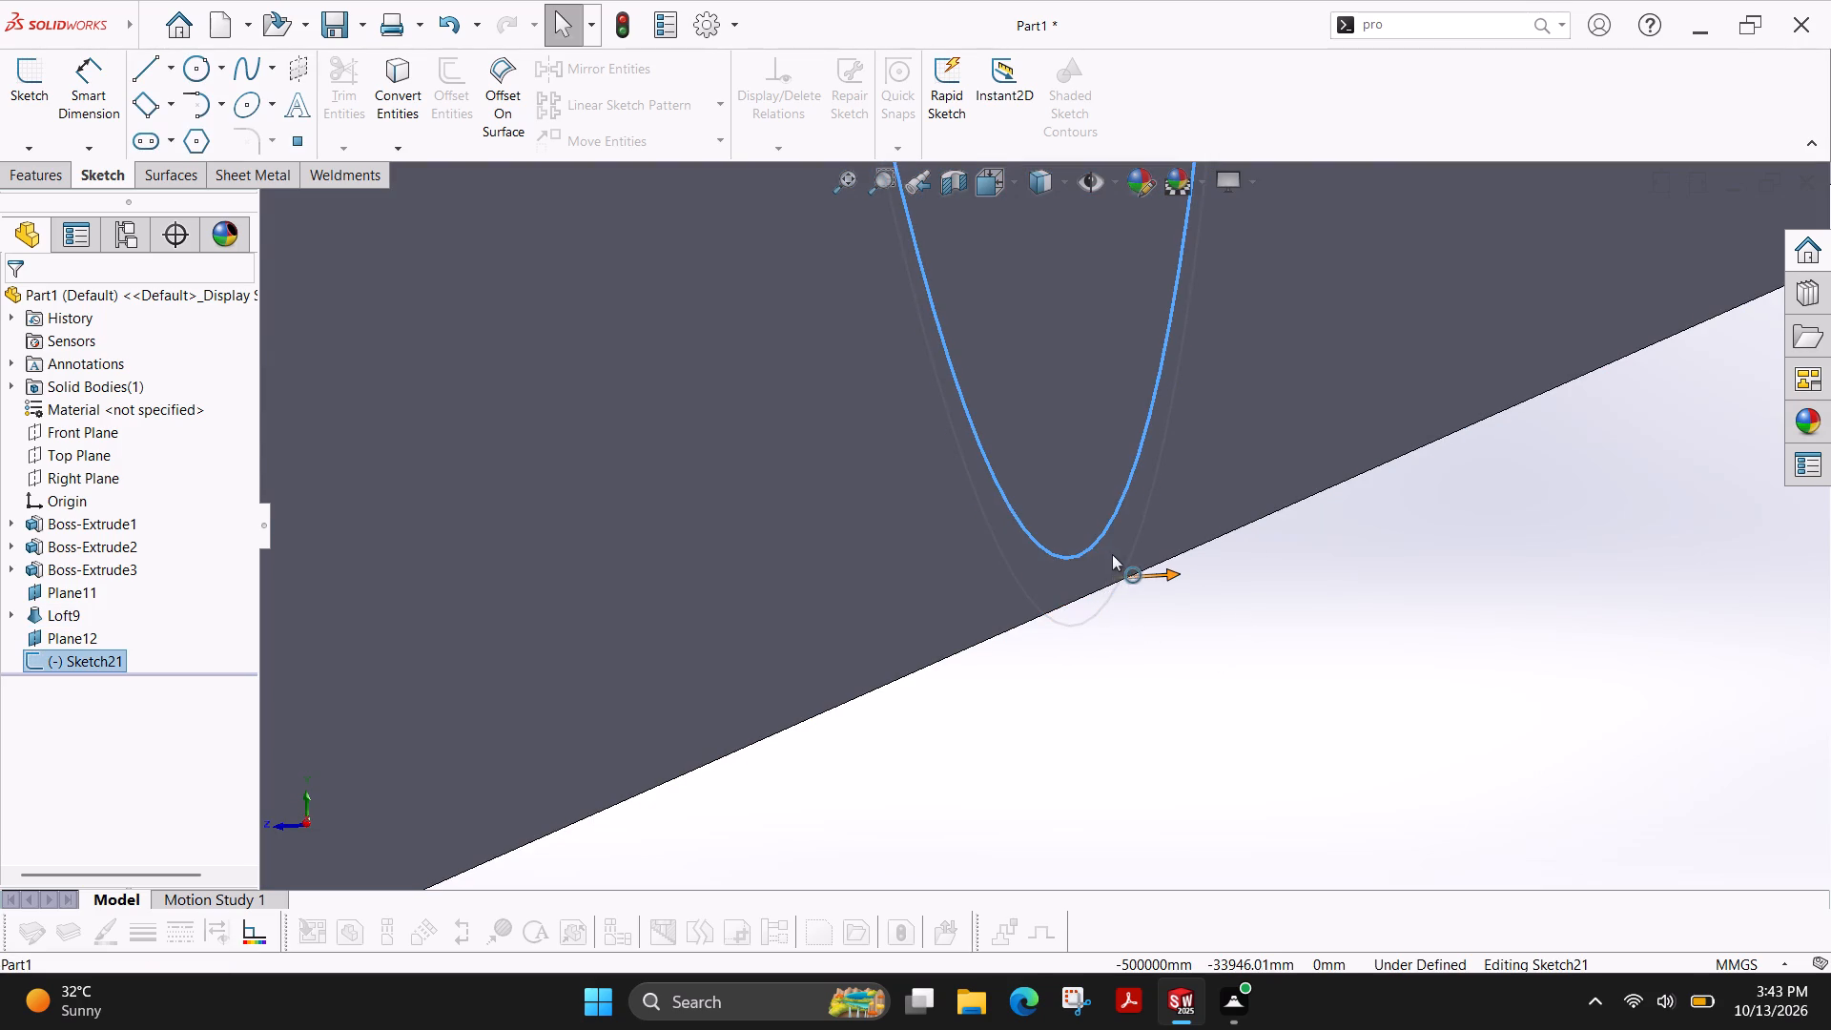
{"action": "left_click_drag", "start_coordinate": [1112, 554], "coordinate": [1122, 592]}
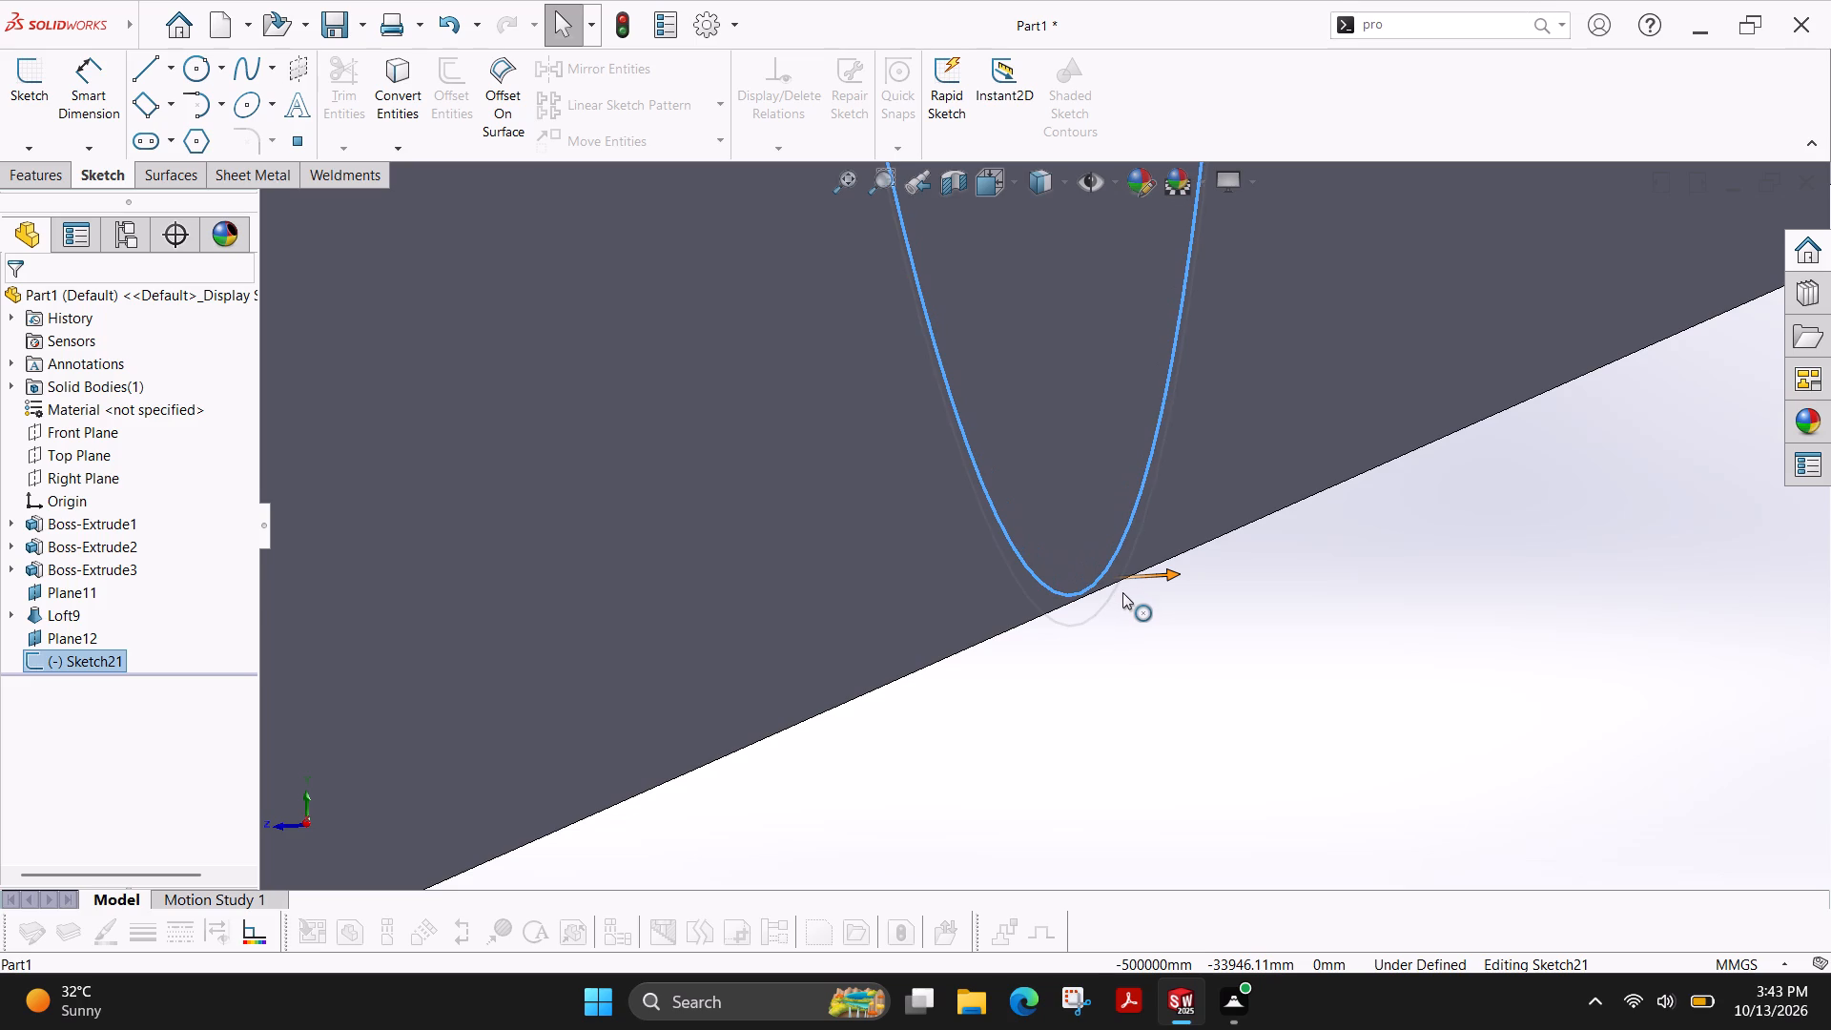
{"action": "left_click_drag", "start_coordinate": [1122, 592], "coordinate": [1122, 596]}
Examine from several angles how the resized circle's edge sits against the cone's upper and lower outlines.
{"action": "scroll", "coordinate": [1139, 600], "scroll_direction": "up", "scroll_amount": 3}
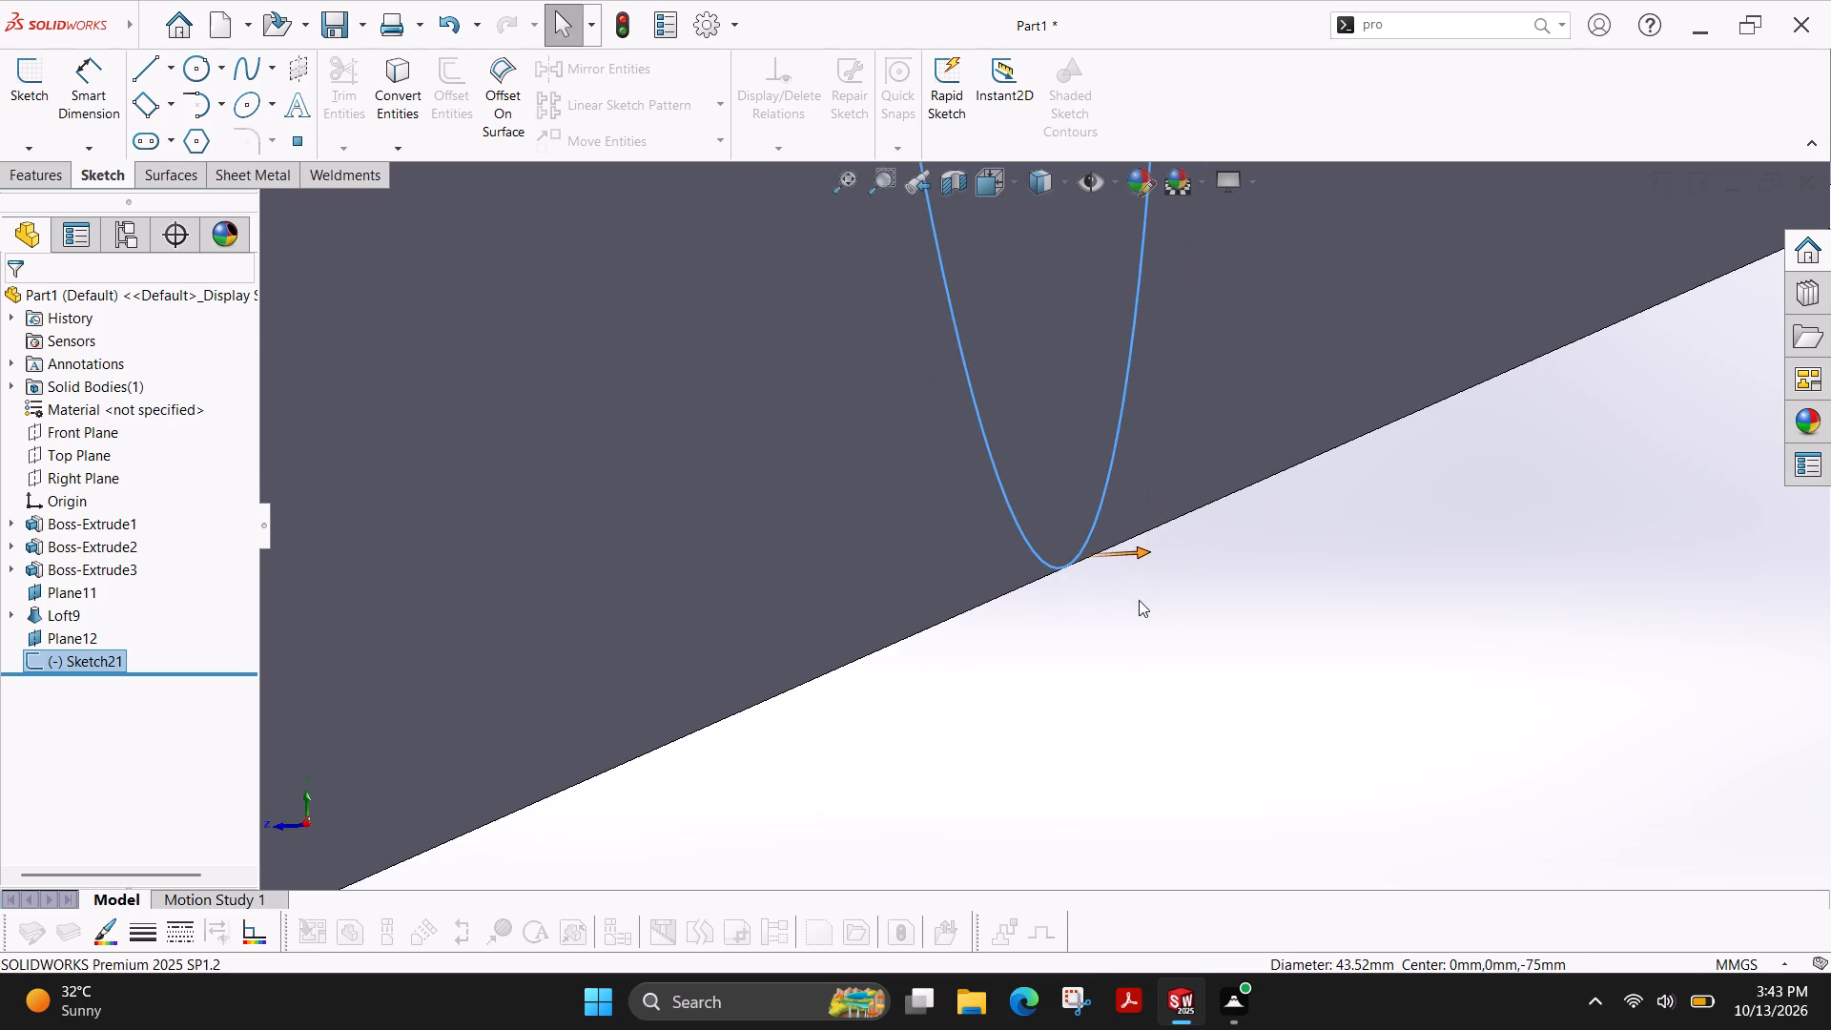
{"action": "scroll", "coordinate": [1139, 590], "scroll_direction": "up", "scroll_amount": 10}
{"action": "scroll", "coordinate": [1027, 363], "scroll_direction": "down", "scroll_amount": 3}
{"action": "scroll", "coordinate": [1027, 366], "scroll_direction": "up", "scroll_amount": 7}
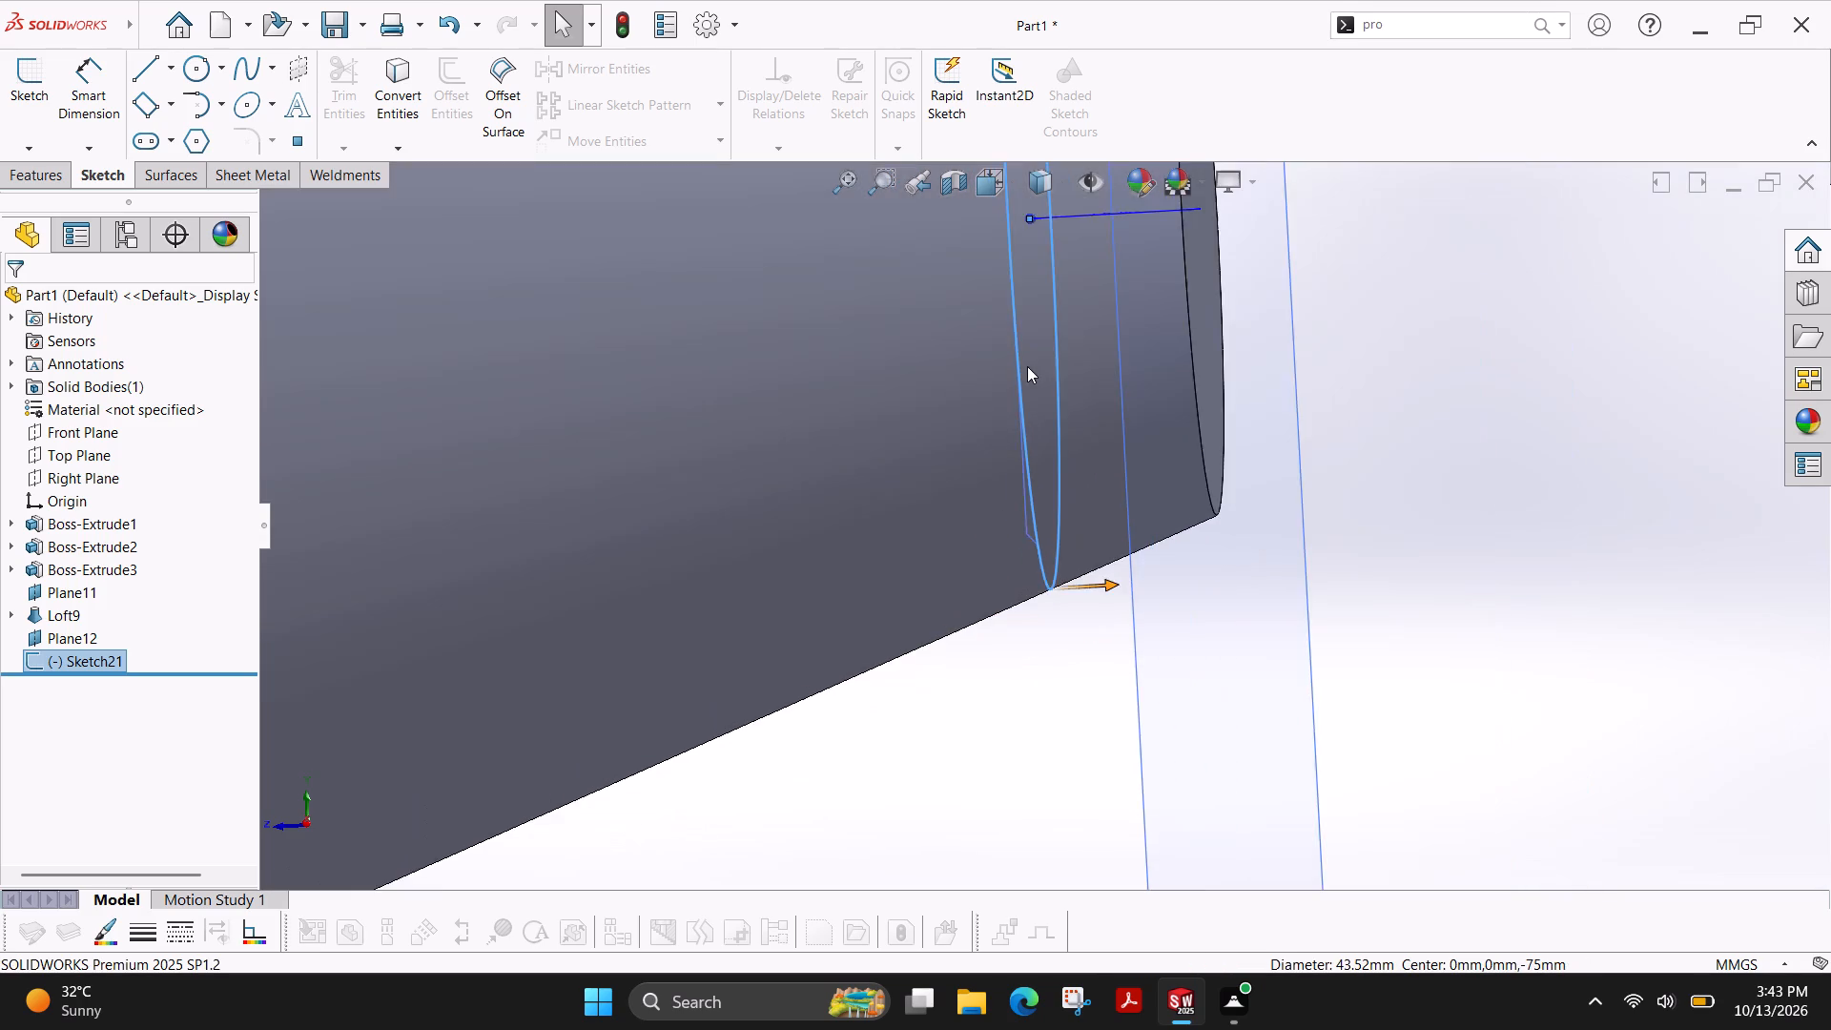
{"action": "scroll", "coordinate": [1027, 366], "scroll_direction": "up", "scroll_amount": 4}
{"action": "scroll", "coordinate": [1027, 366], "scroll_direction": "down", "scroll_amount": 4}
{"action": "scroll", "coordinate": [1062, 558], "scroll_direction": "down", "scroll_amount": 5}
{"action": "scroll", "coordinate": [1055, 278], "scroll_direction": "up", "scroll_amount": 3}
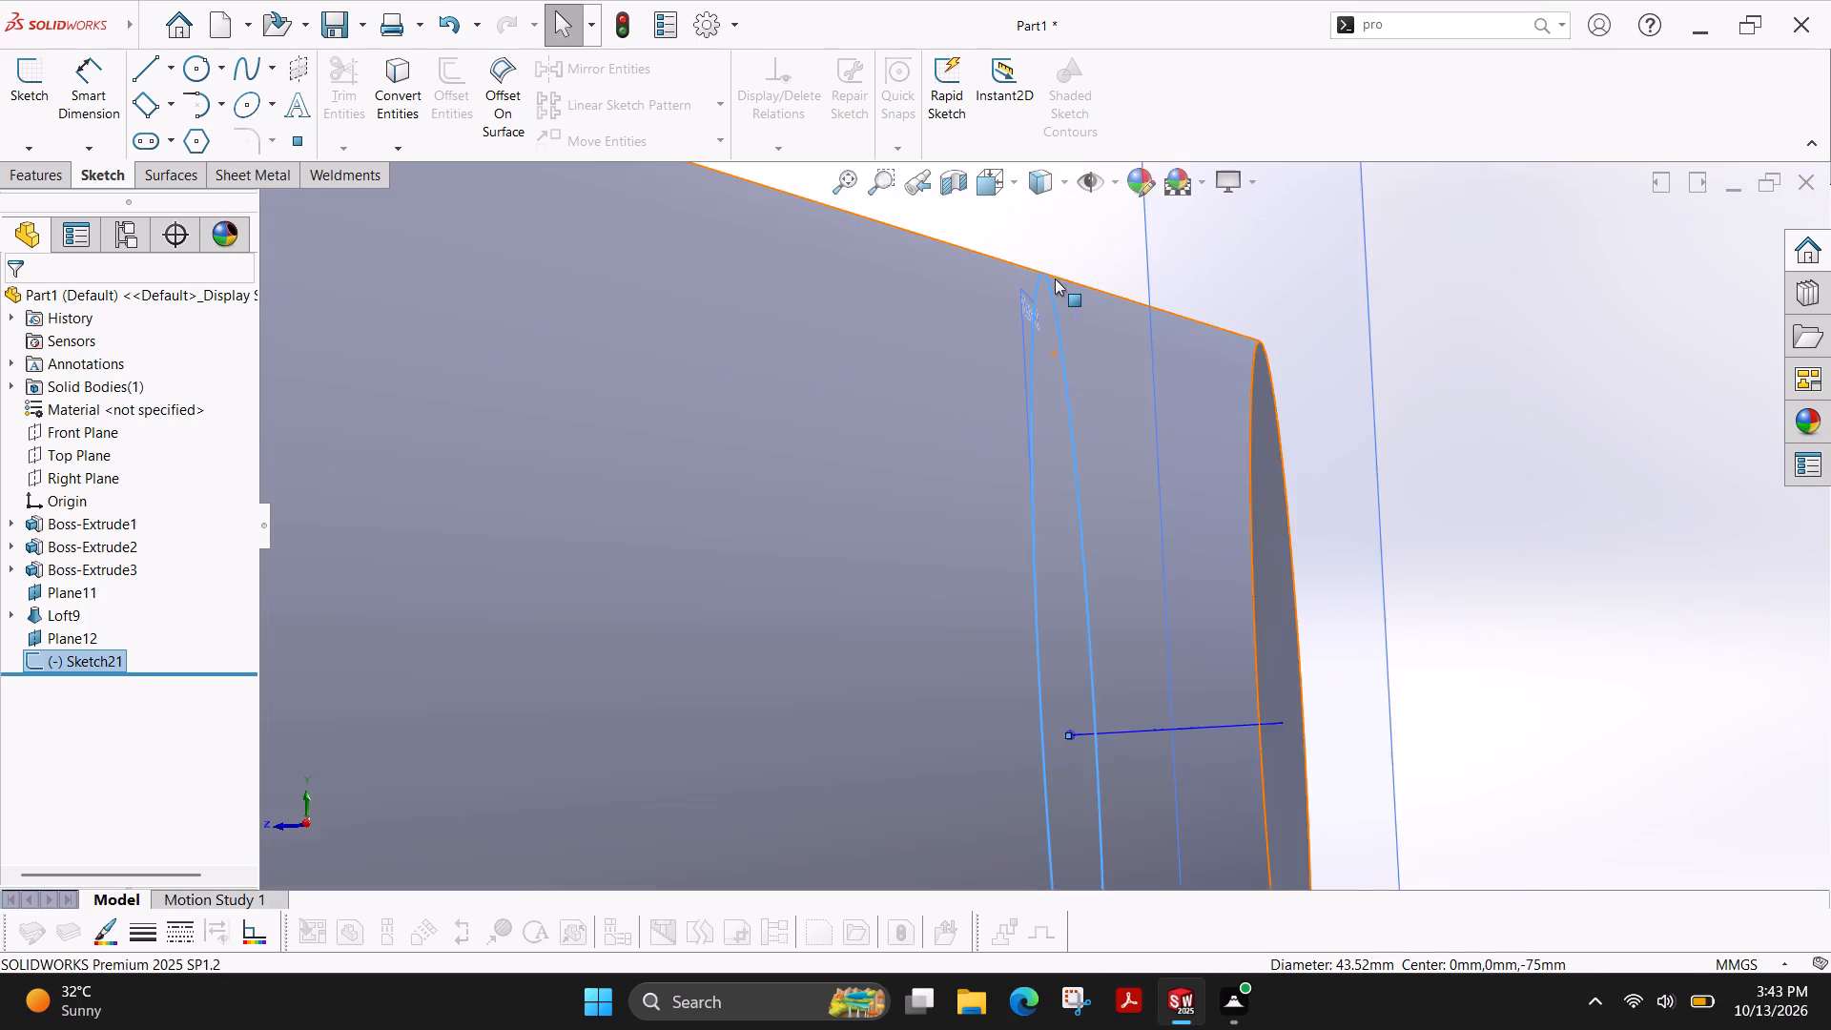
{"action": "scroll", "coordinate": [1055, 278], "scroll_direction": "down", "scroll_amount": 4}
{"action": "scroll", "coordinate": [1047, 442], "scroll_direction": "down", "scroll_amount": 10}
{"action": "scroll", "coordinate": [1013, 465], "scroll_direction": "up", "scroll_amount": 2}
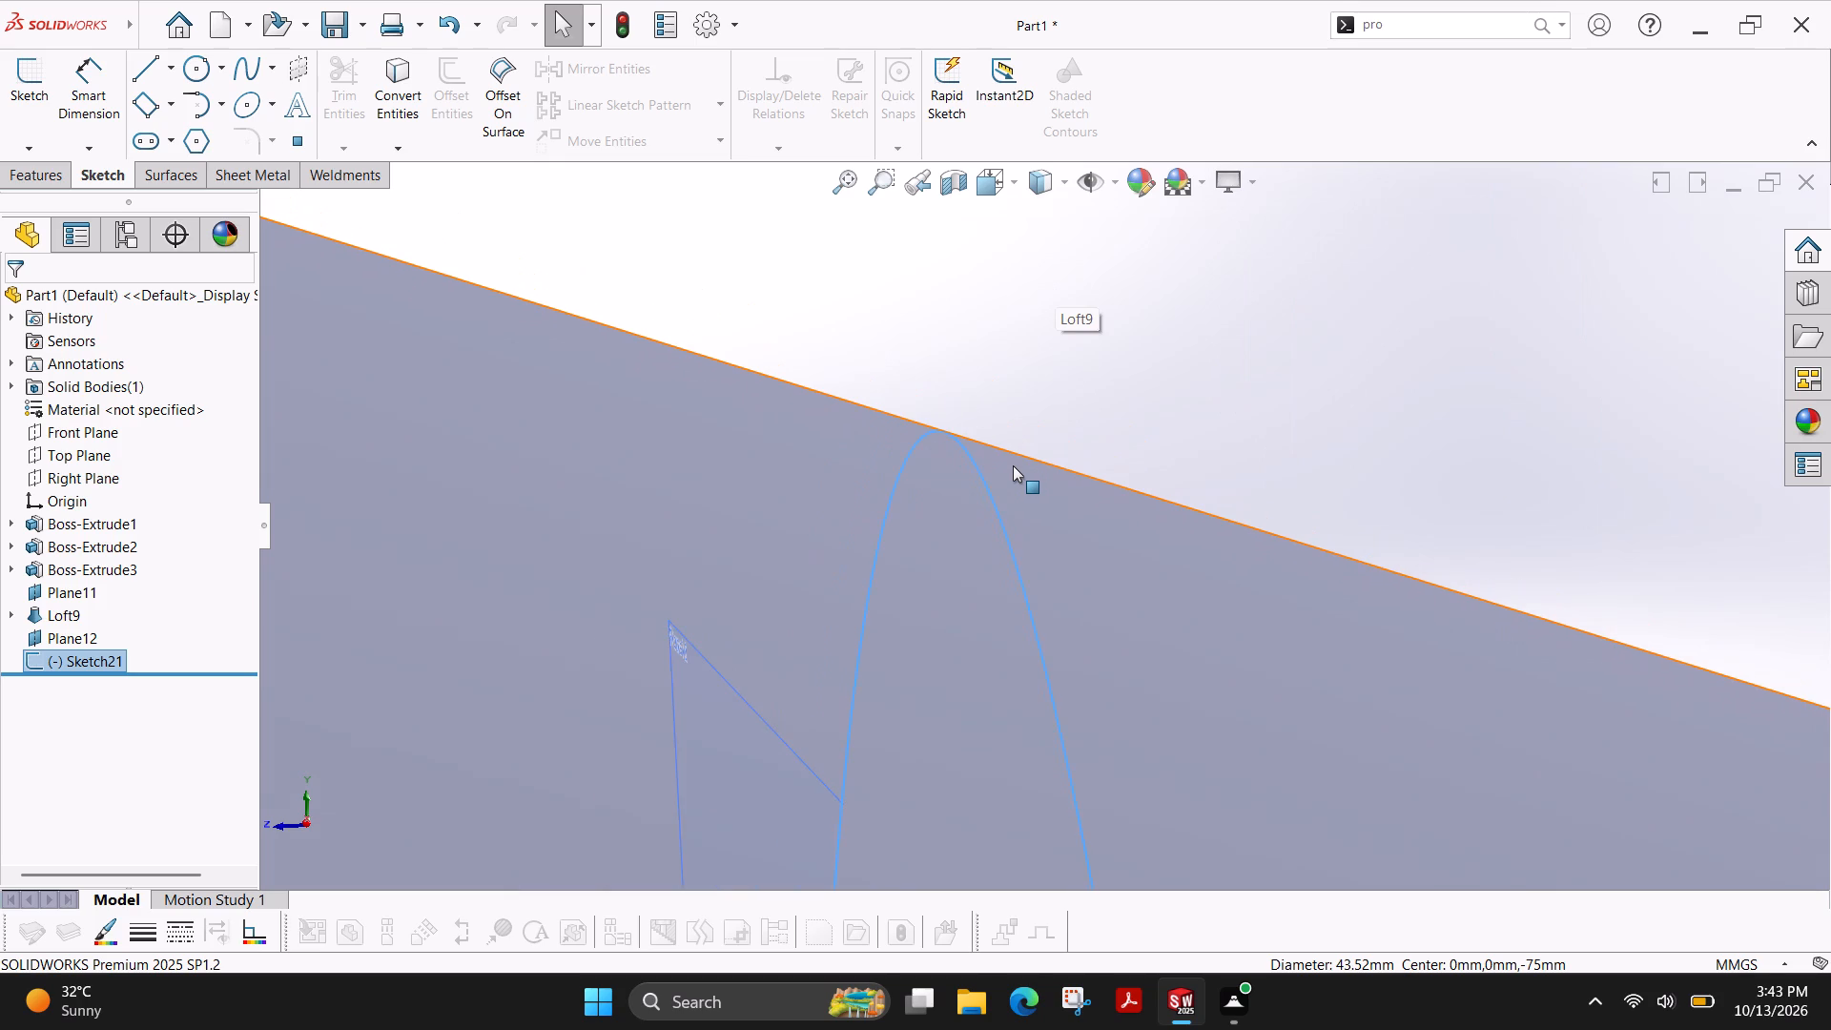
{"action": "scroll", "coordinate": [1013, 465], "scroll_direction": "up", "scroll_amount": 17}
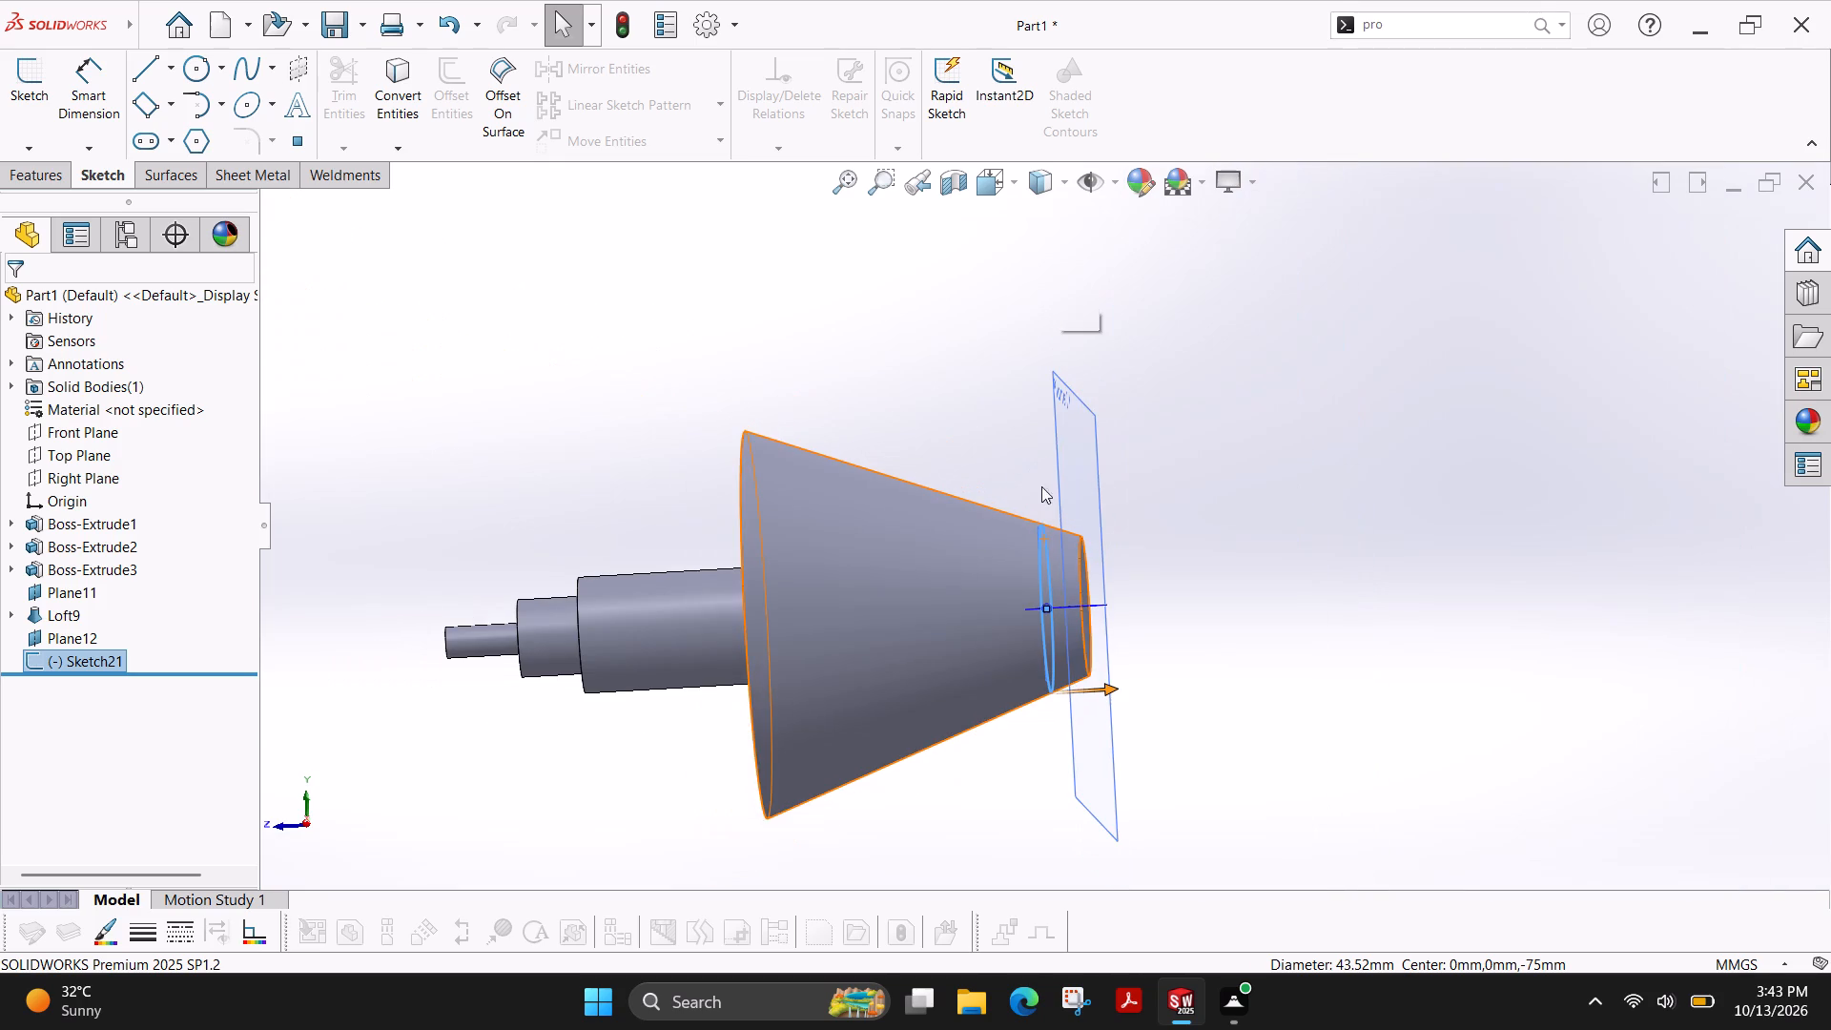
{"action": "key", "text": "Escape"}
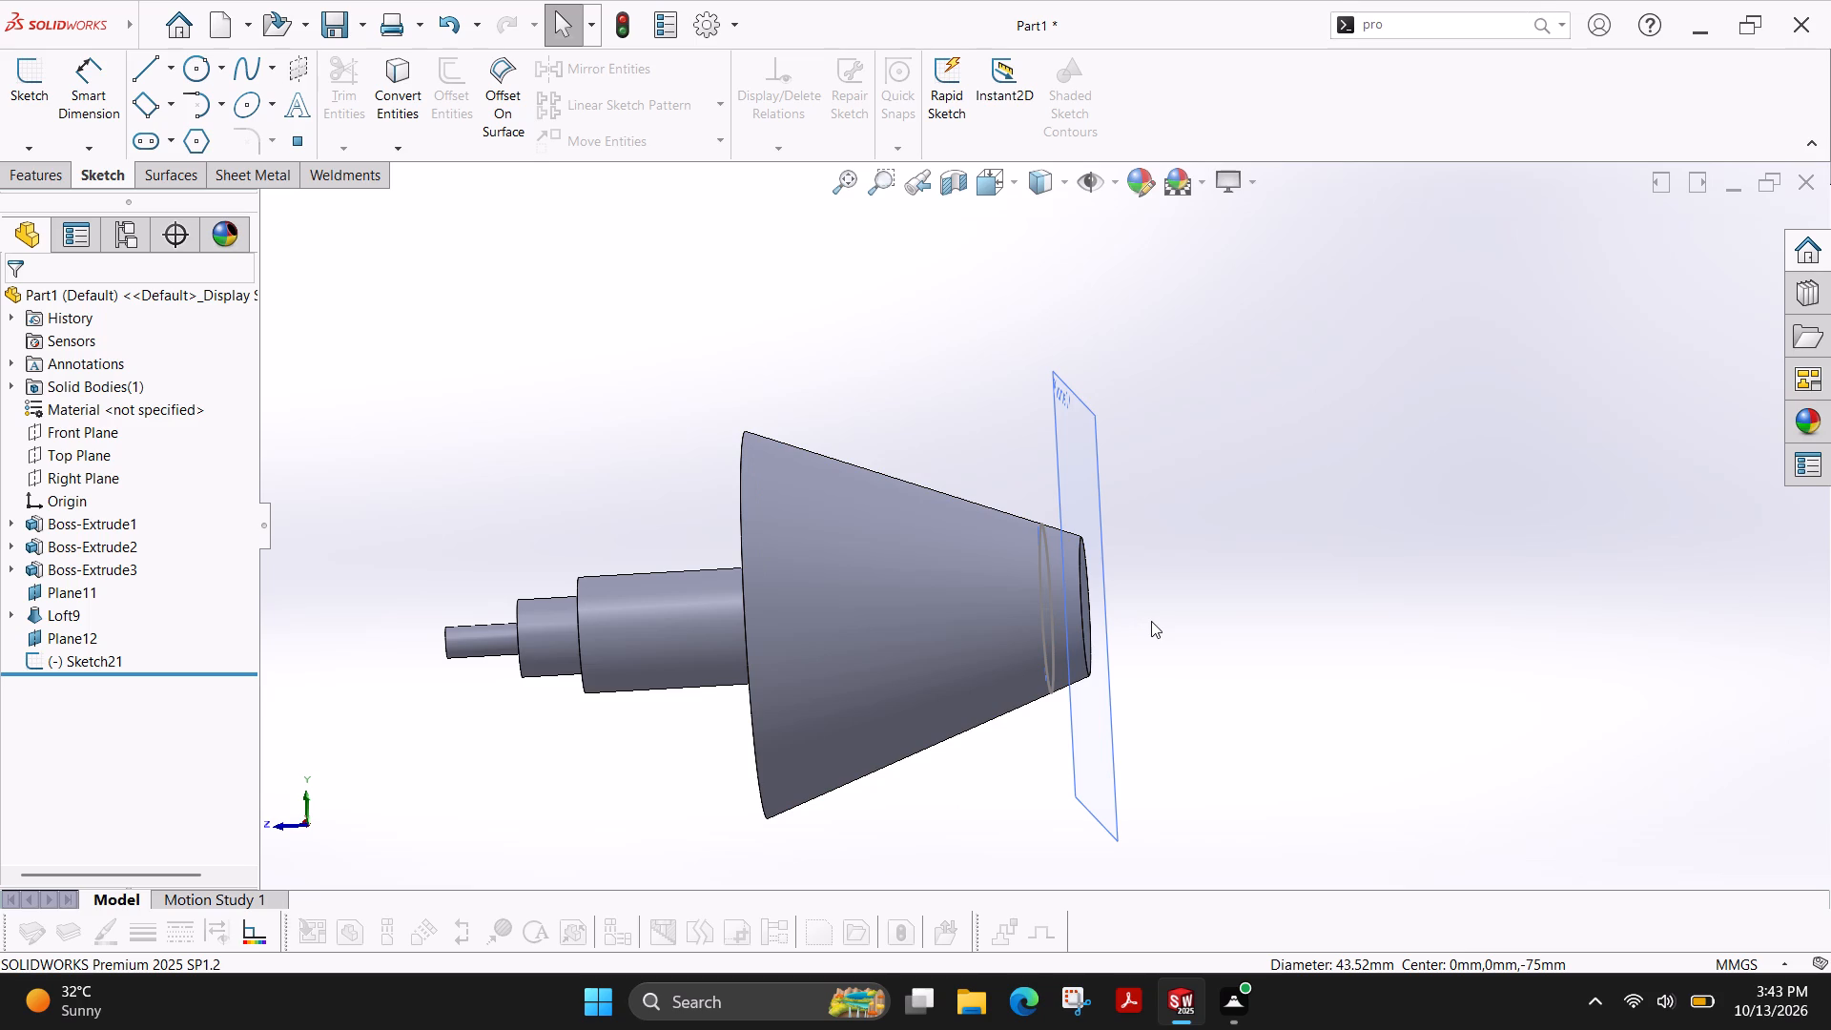
{"action": "middle_click_drag", "start_coordinate": [1195, 534], "coordinate": [1050, 681], "text": "ctrl+shift"}
{"action": "middle_click", "coordinate": [1047, 682], "text": "ctrl+shift"}
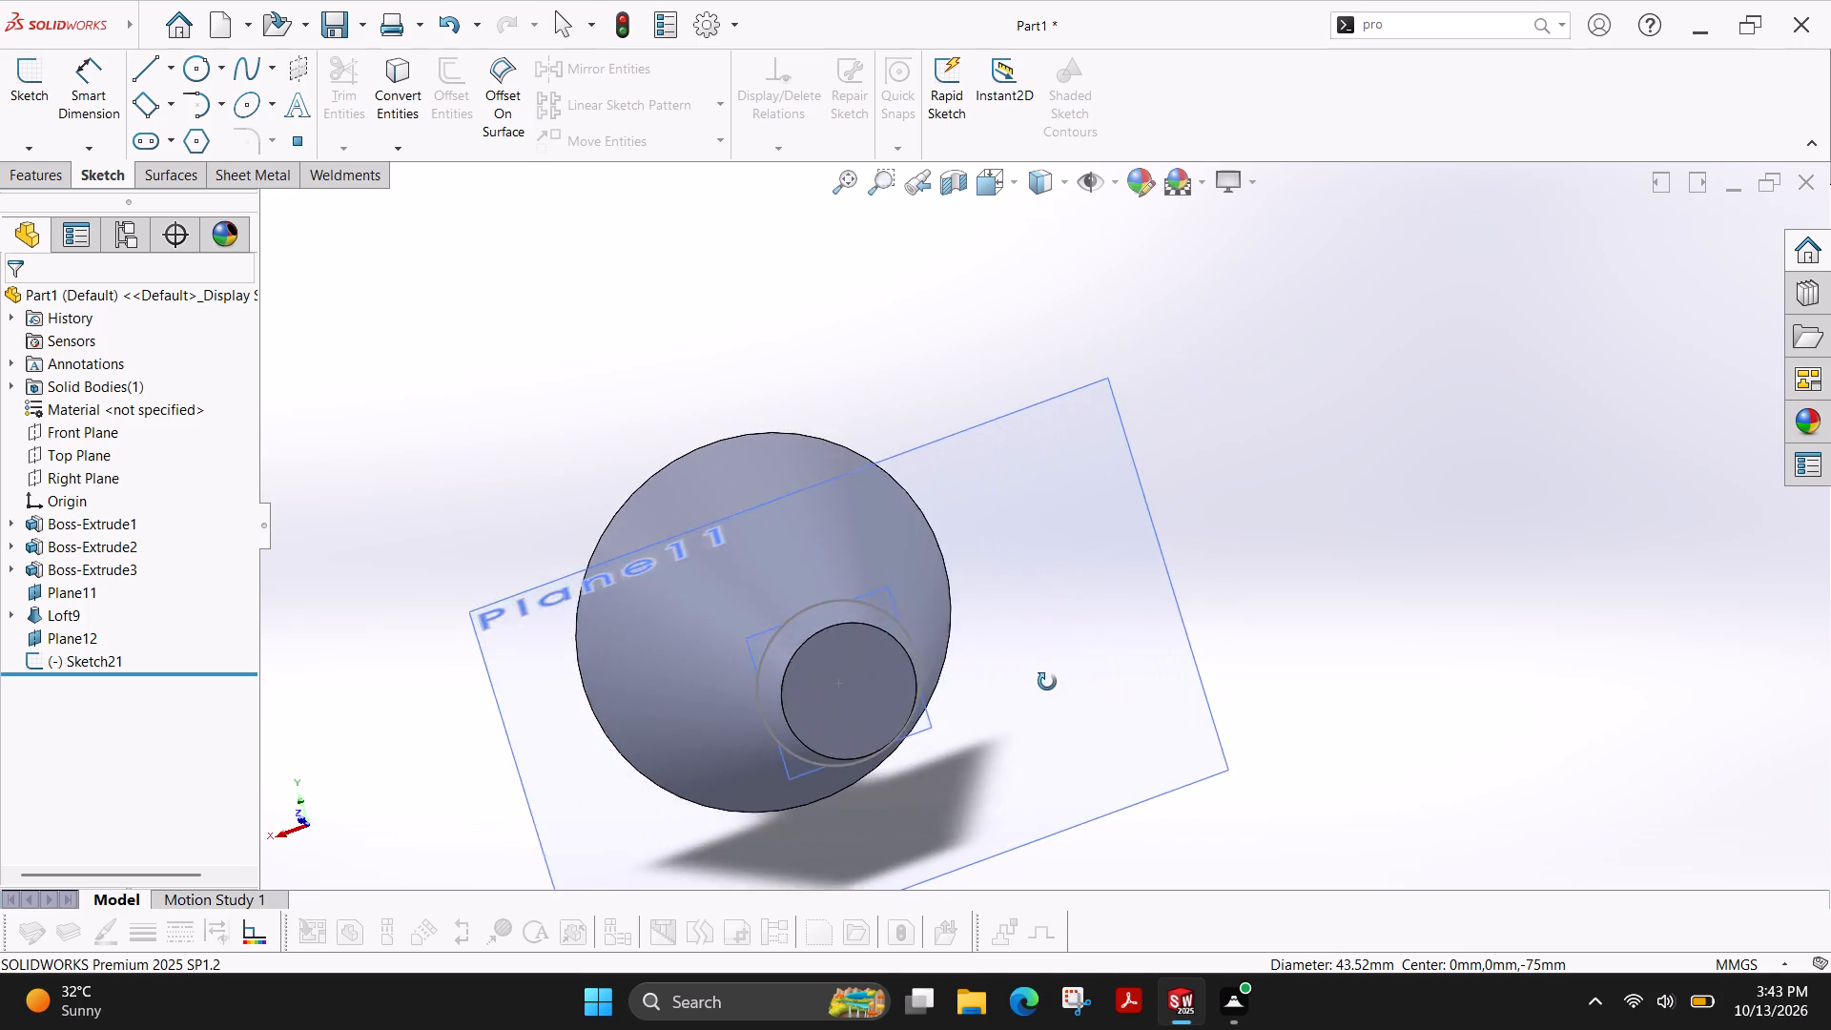
{"action": "middle_click_drag", "start_coordinate": [1047, 682], "coordinate": [1027, 688], "text": "ctrl+shift"}
{"action": "middle_click_drag", "start_coordinate": [631, 684], "coordinate": [789, 647], "text": "ctrl+shift"}
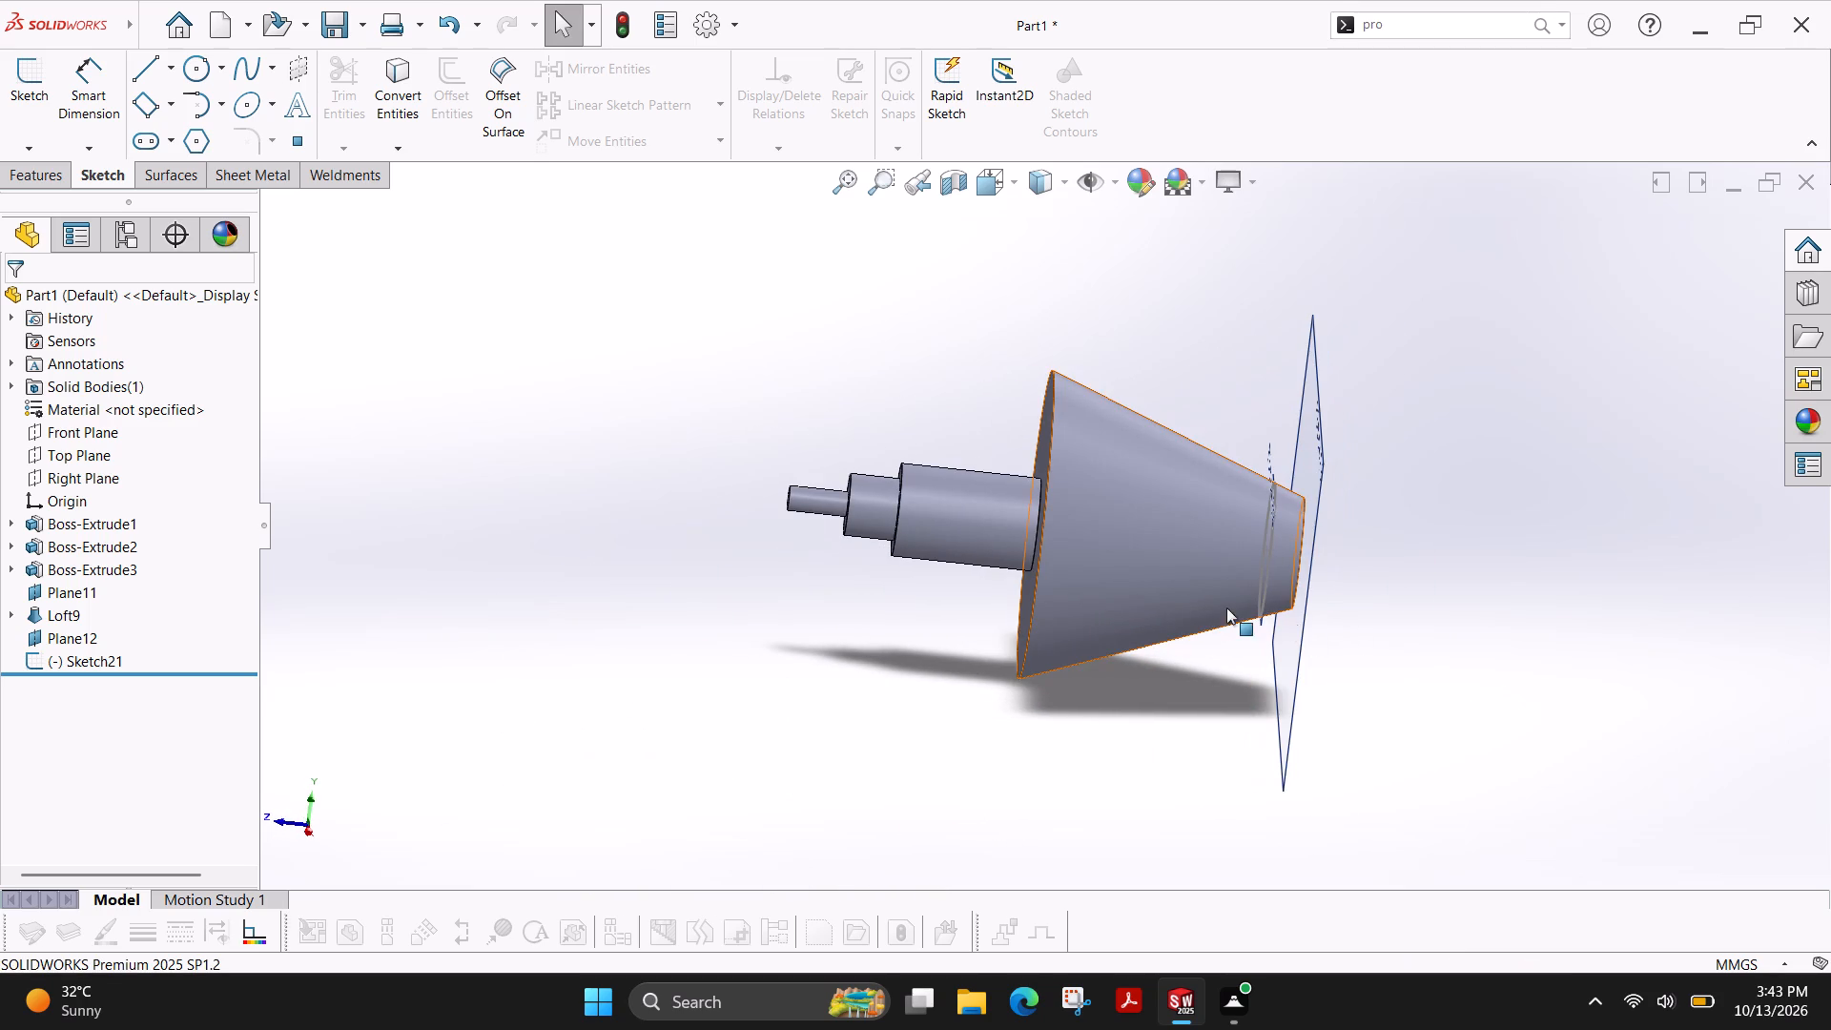
{"action": "scroll", "coordinate": [1231, 608], "scroll_direction": "down", "scroll_amount": 7}
{"action": "scroll", "coordinate": [1122, 553], "scroll_direction": "down", "scroll_amount": 4}
{"action": "scroll", "coordinate": [1228, 584], "scroll_direction": "down", "scroll_amount": 4}
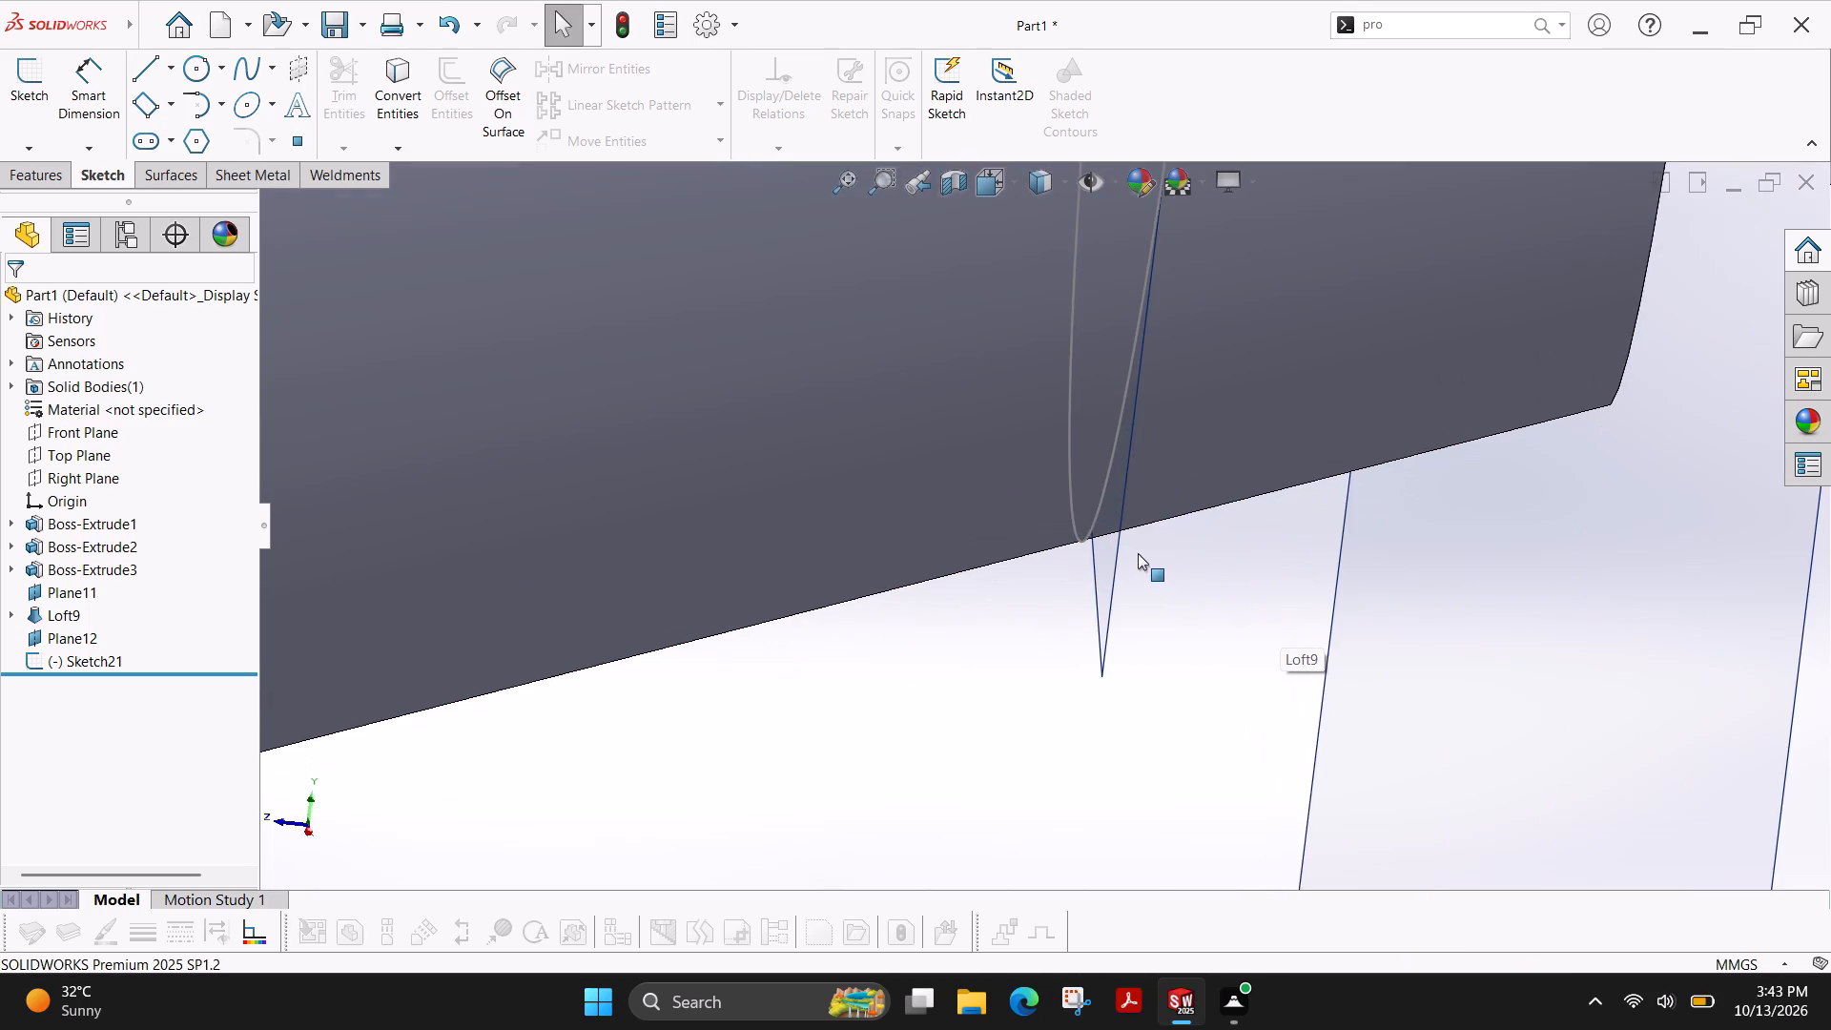
{"action": "scroll", "coordinate": [1137, 553], "scroll_direction": "down", "scroll_amount": 3}
{"action": "scroll", "coordinate": [1053, 540], "scroll_direction": "down", "scroll_amount": 7}
{"action": "scroll", "coordinate": [1010, 517], "scroll_direction": "up", "scroll_amount": 6}
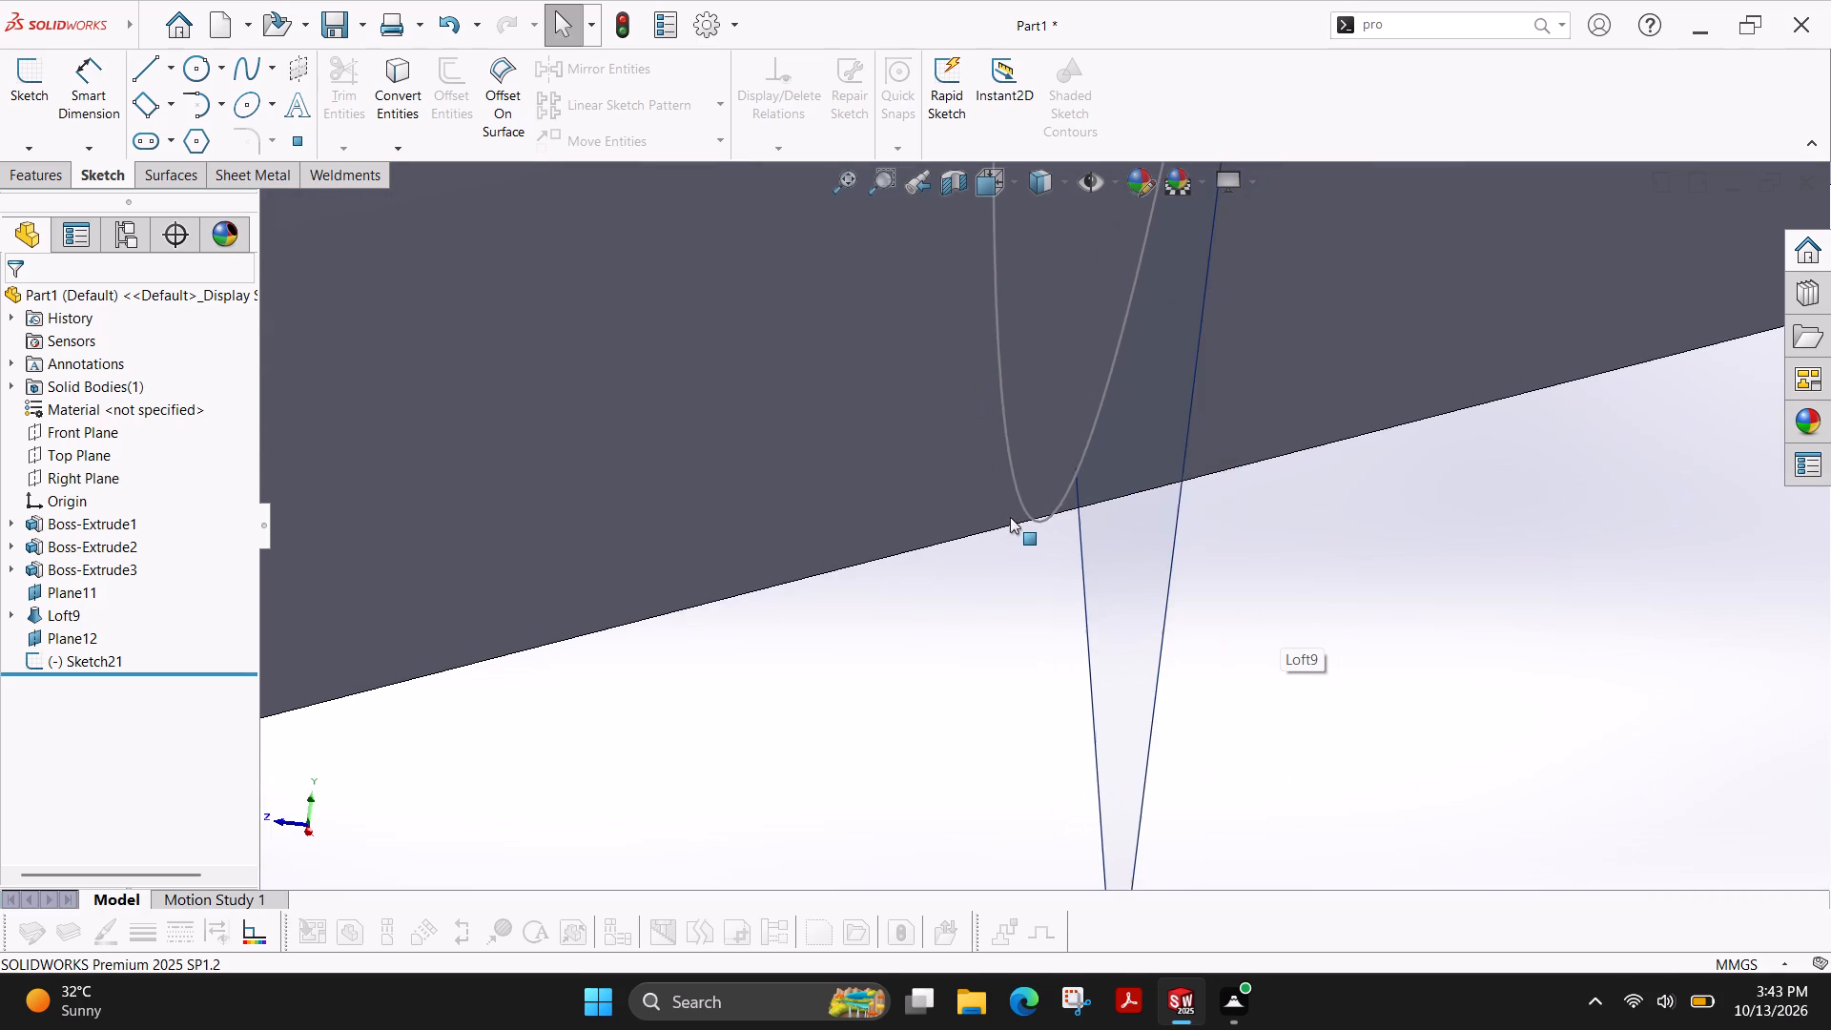
{"action": "scroll", "coordinate": [1010, 517], "scroll_direction": "up", "scroll_amount": 18}
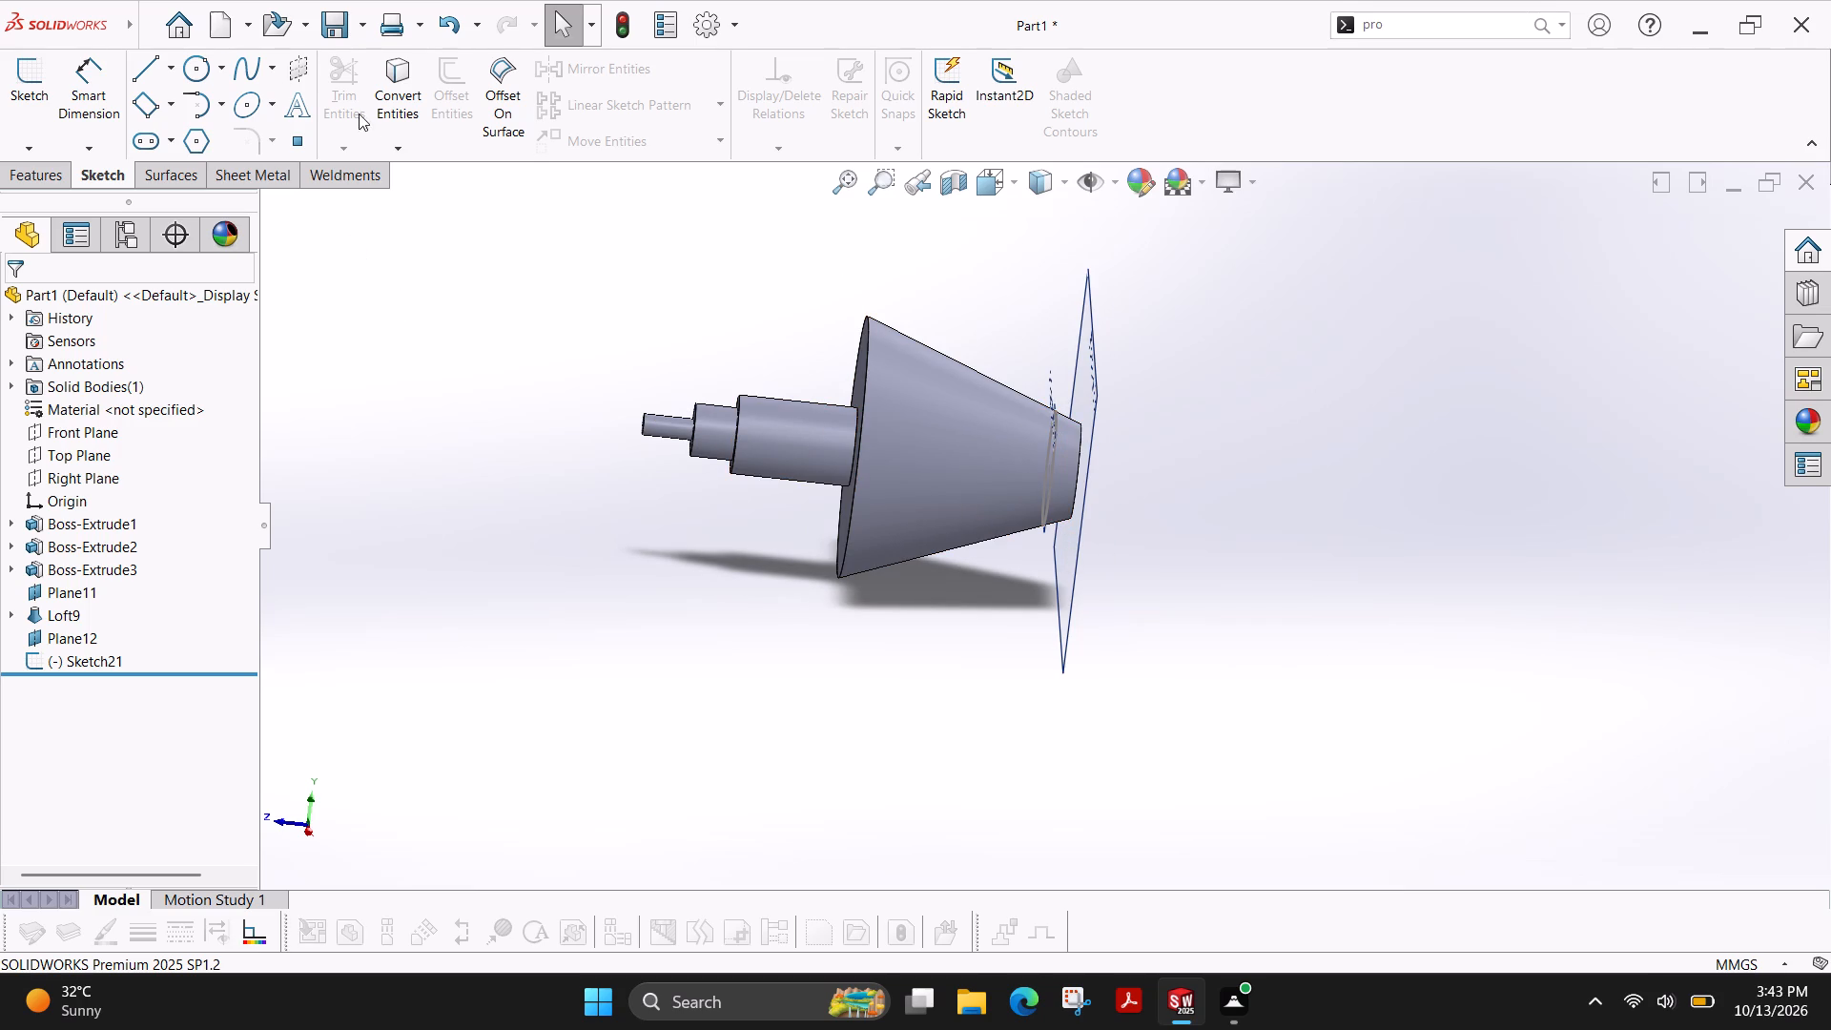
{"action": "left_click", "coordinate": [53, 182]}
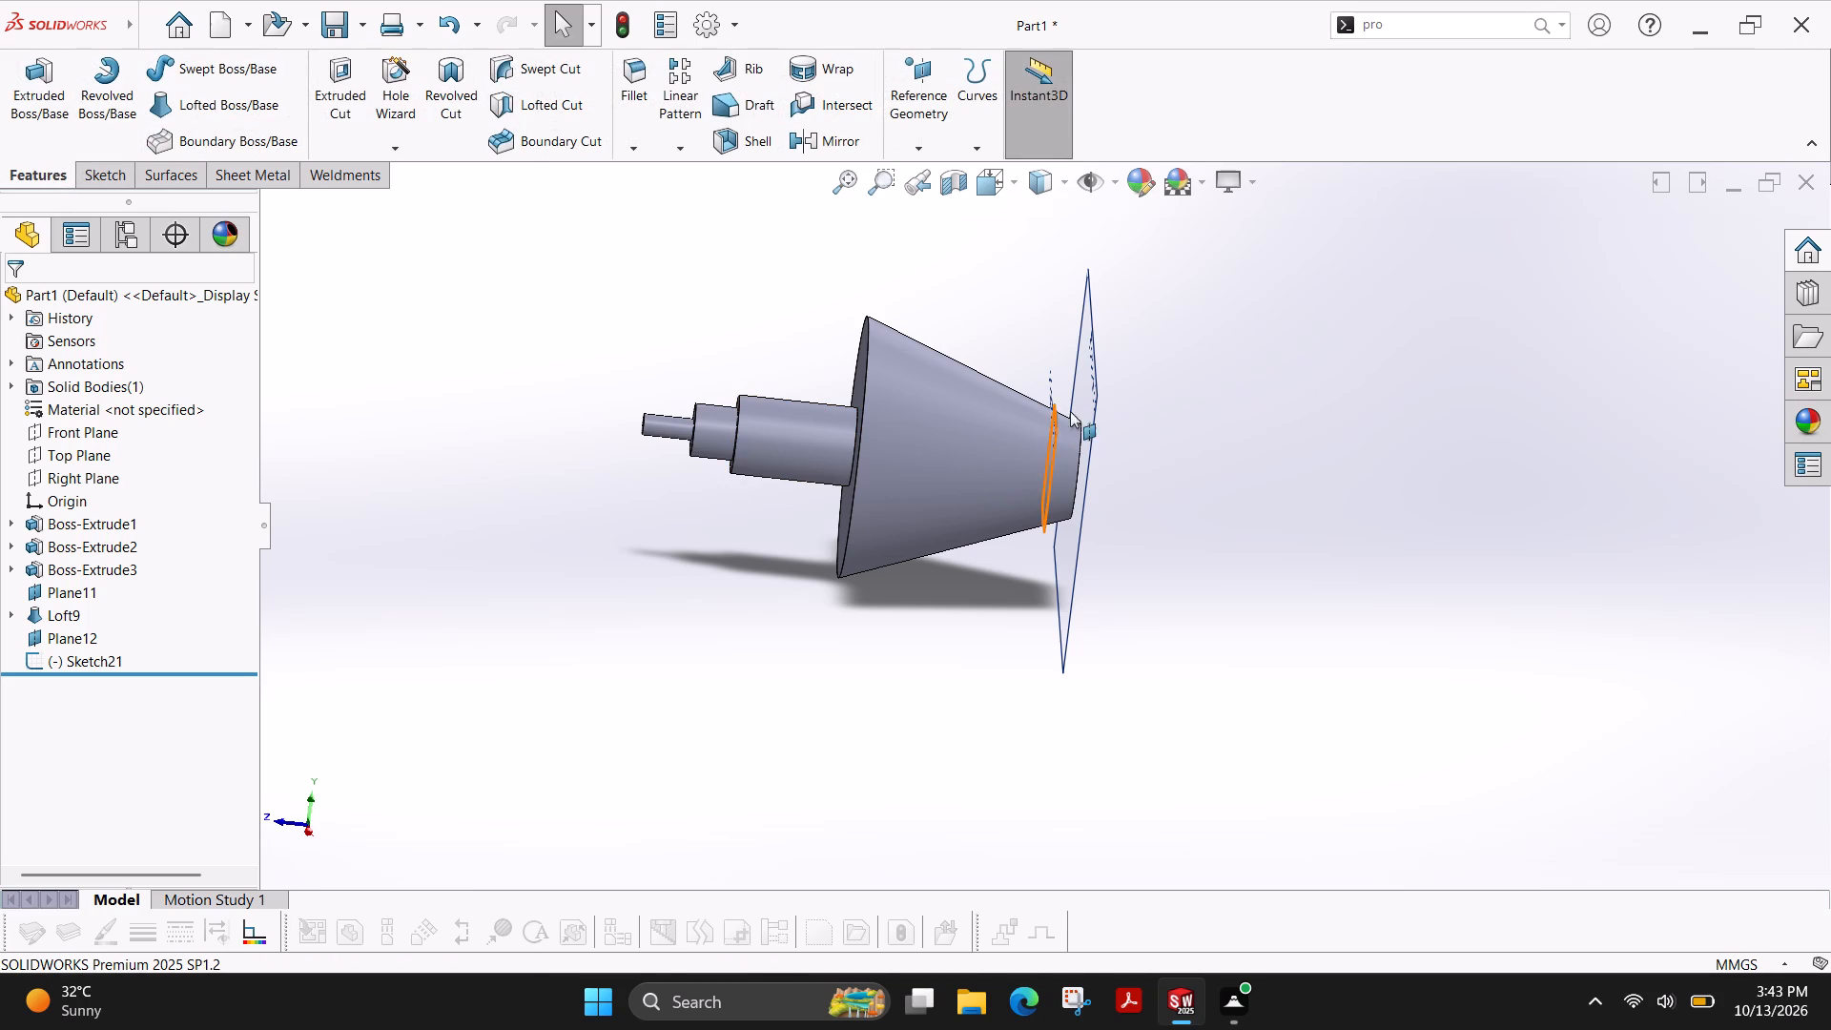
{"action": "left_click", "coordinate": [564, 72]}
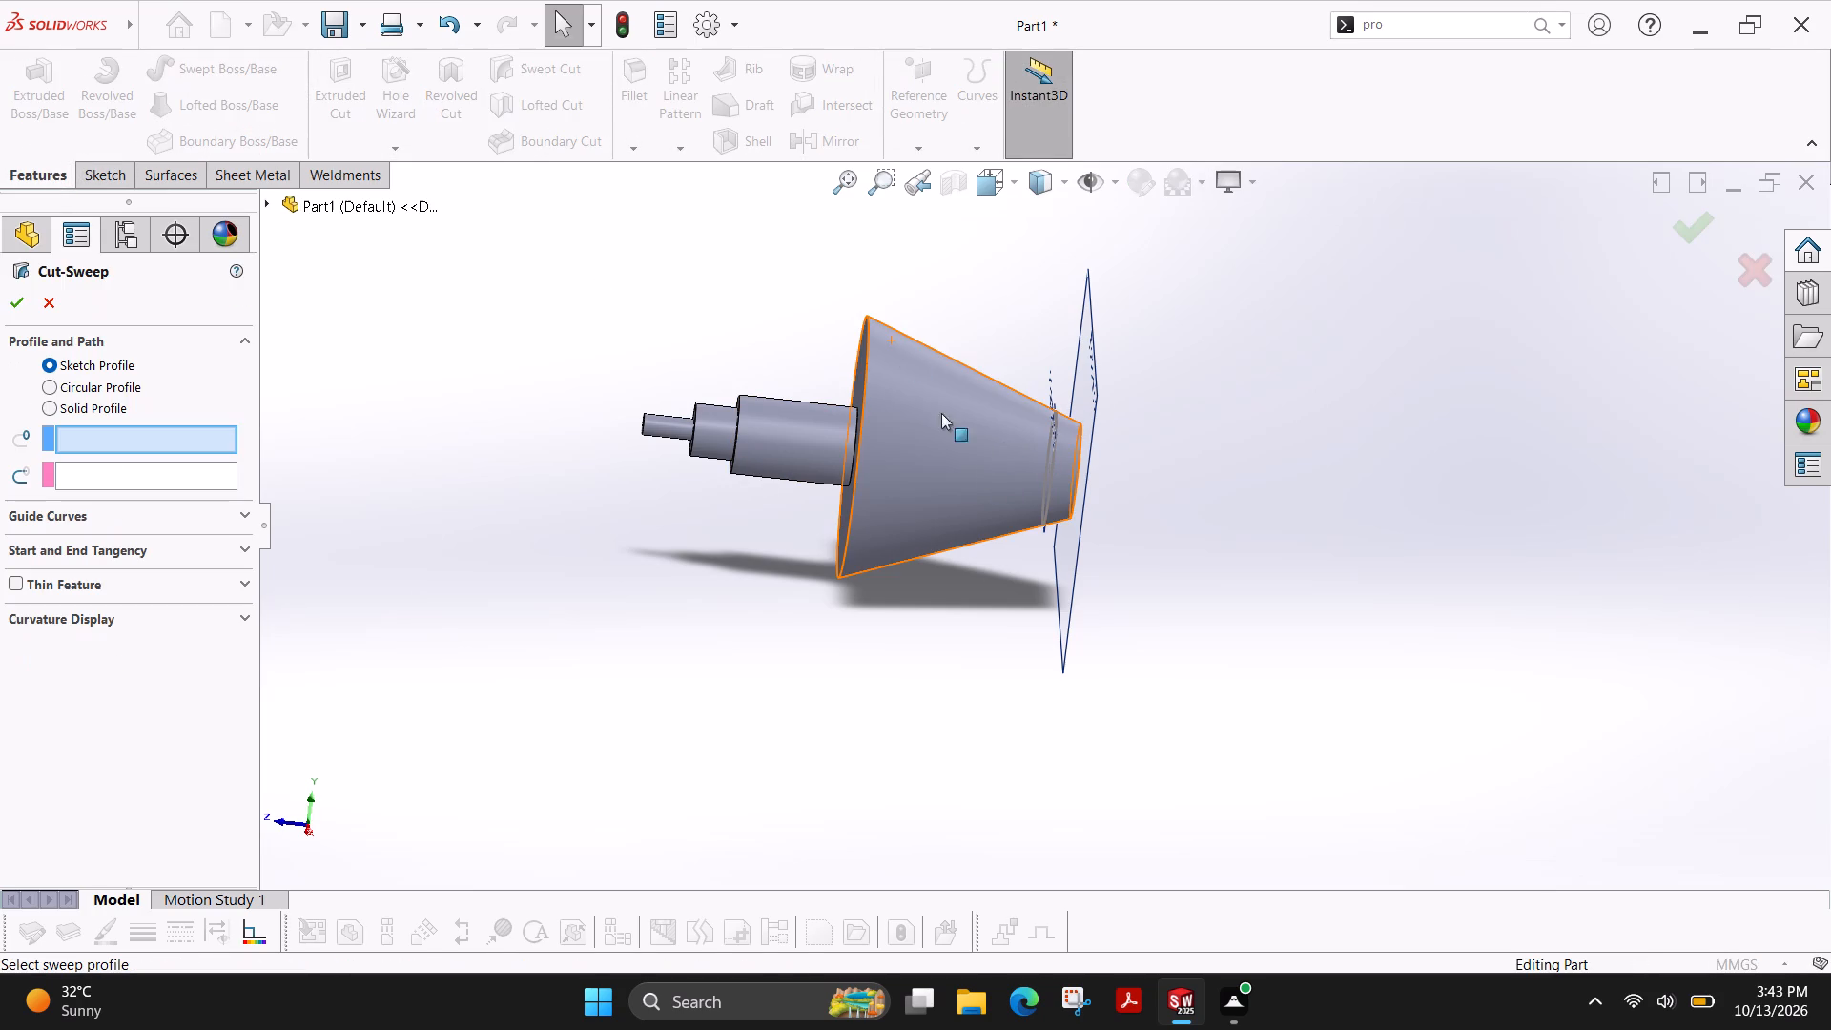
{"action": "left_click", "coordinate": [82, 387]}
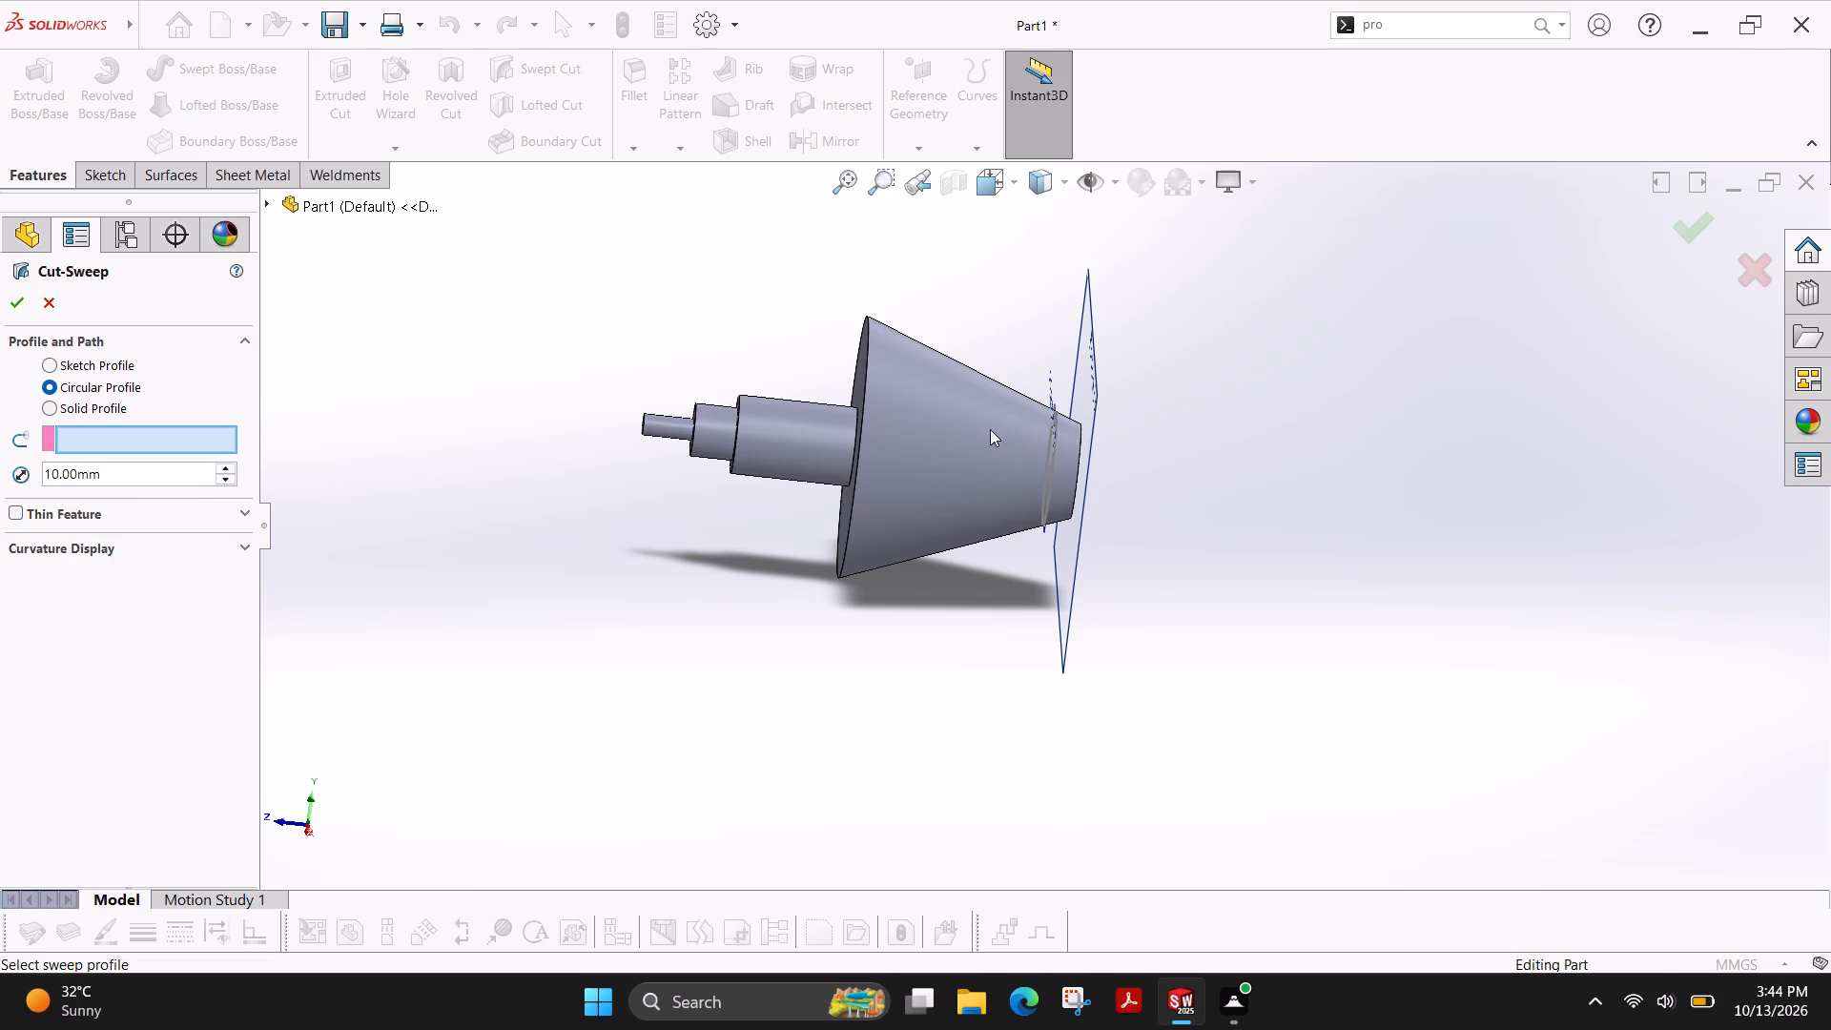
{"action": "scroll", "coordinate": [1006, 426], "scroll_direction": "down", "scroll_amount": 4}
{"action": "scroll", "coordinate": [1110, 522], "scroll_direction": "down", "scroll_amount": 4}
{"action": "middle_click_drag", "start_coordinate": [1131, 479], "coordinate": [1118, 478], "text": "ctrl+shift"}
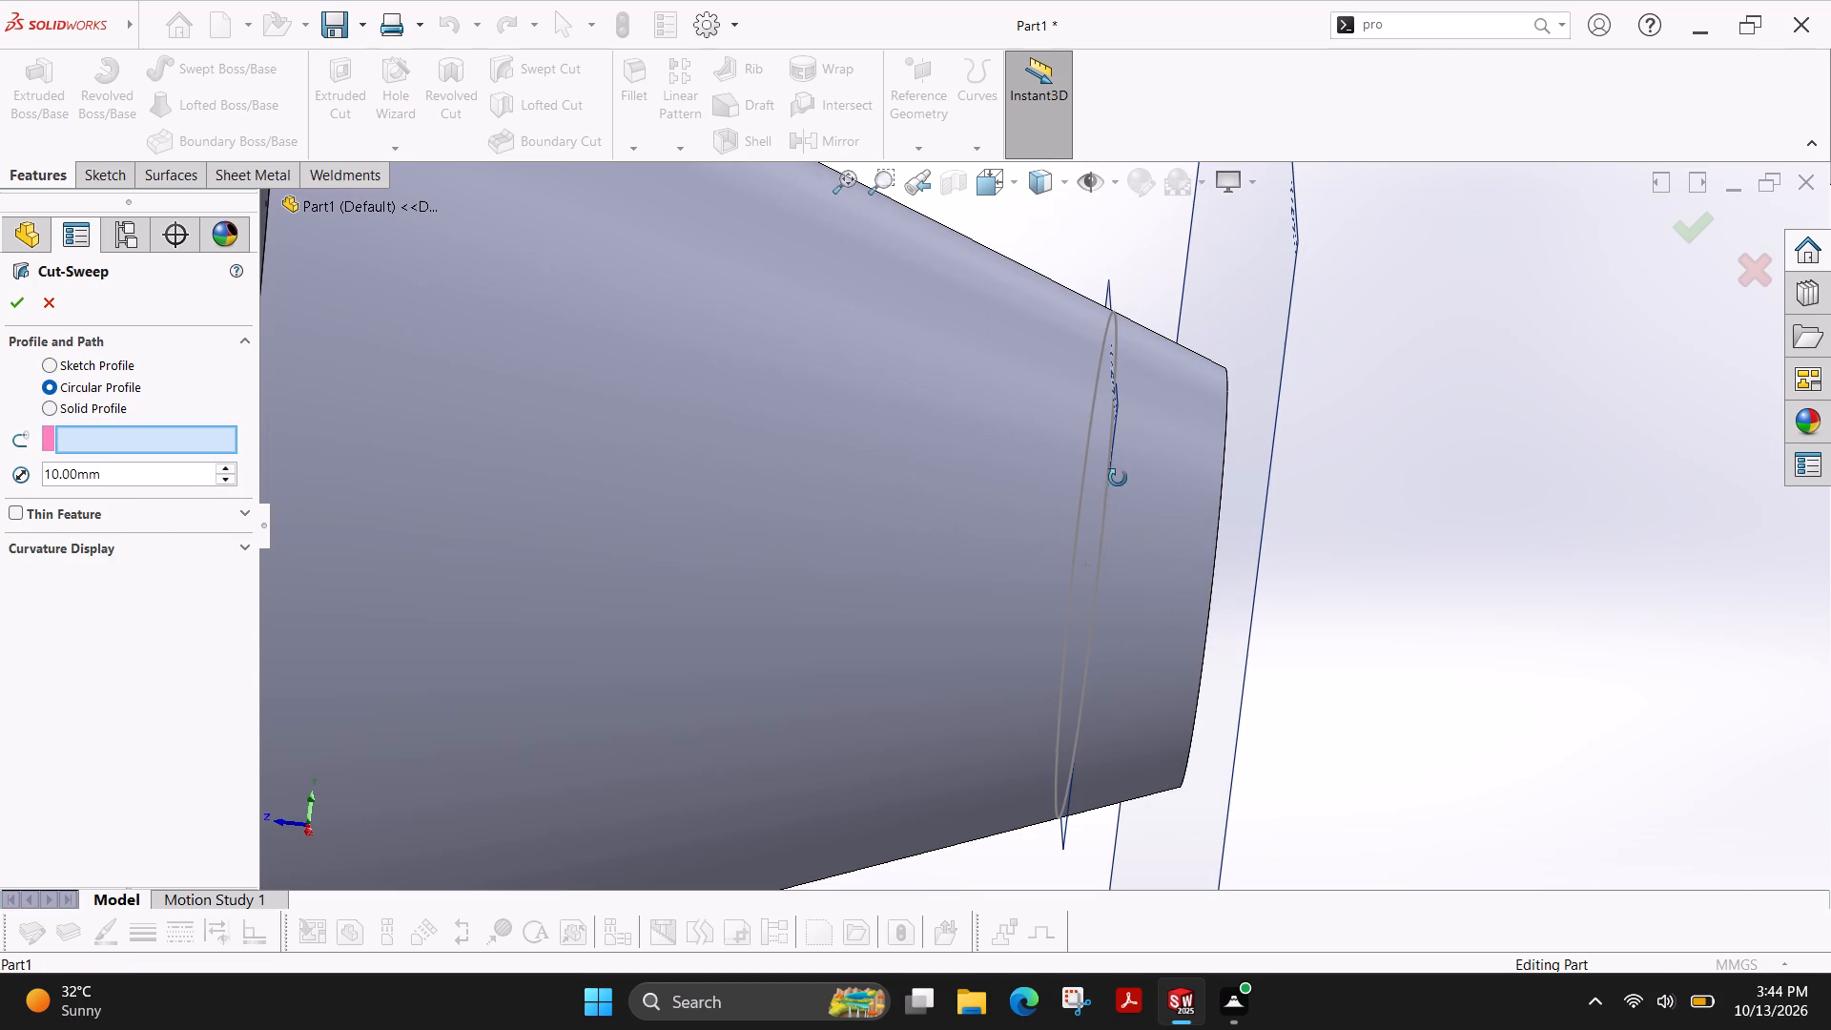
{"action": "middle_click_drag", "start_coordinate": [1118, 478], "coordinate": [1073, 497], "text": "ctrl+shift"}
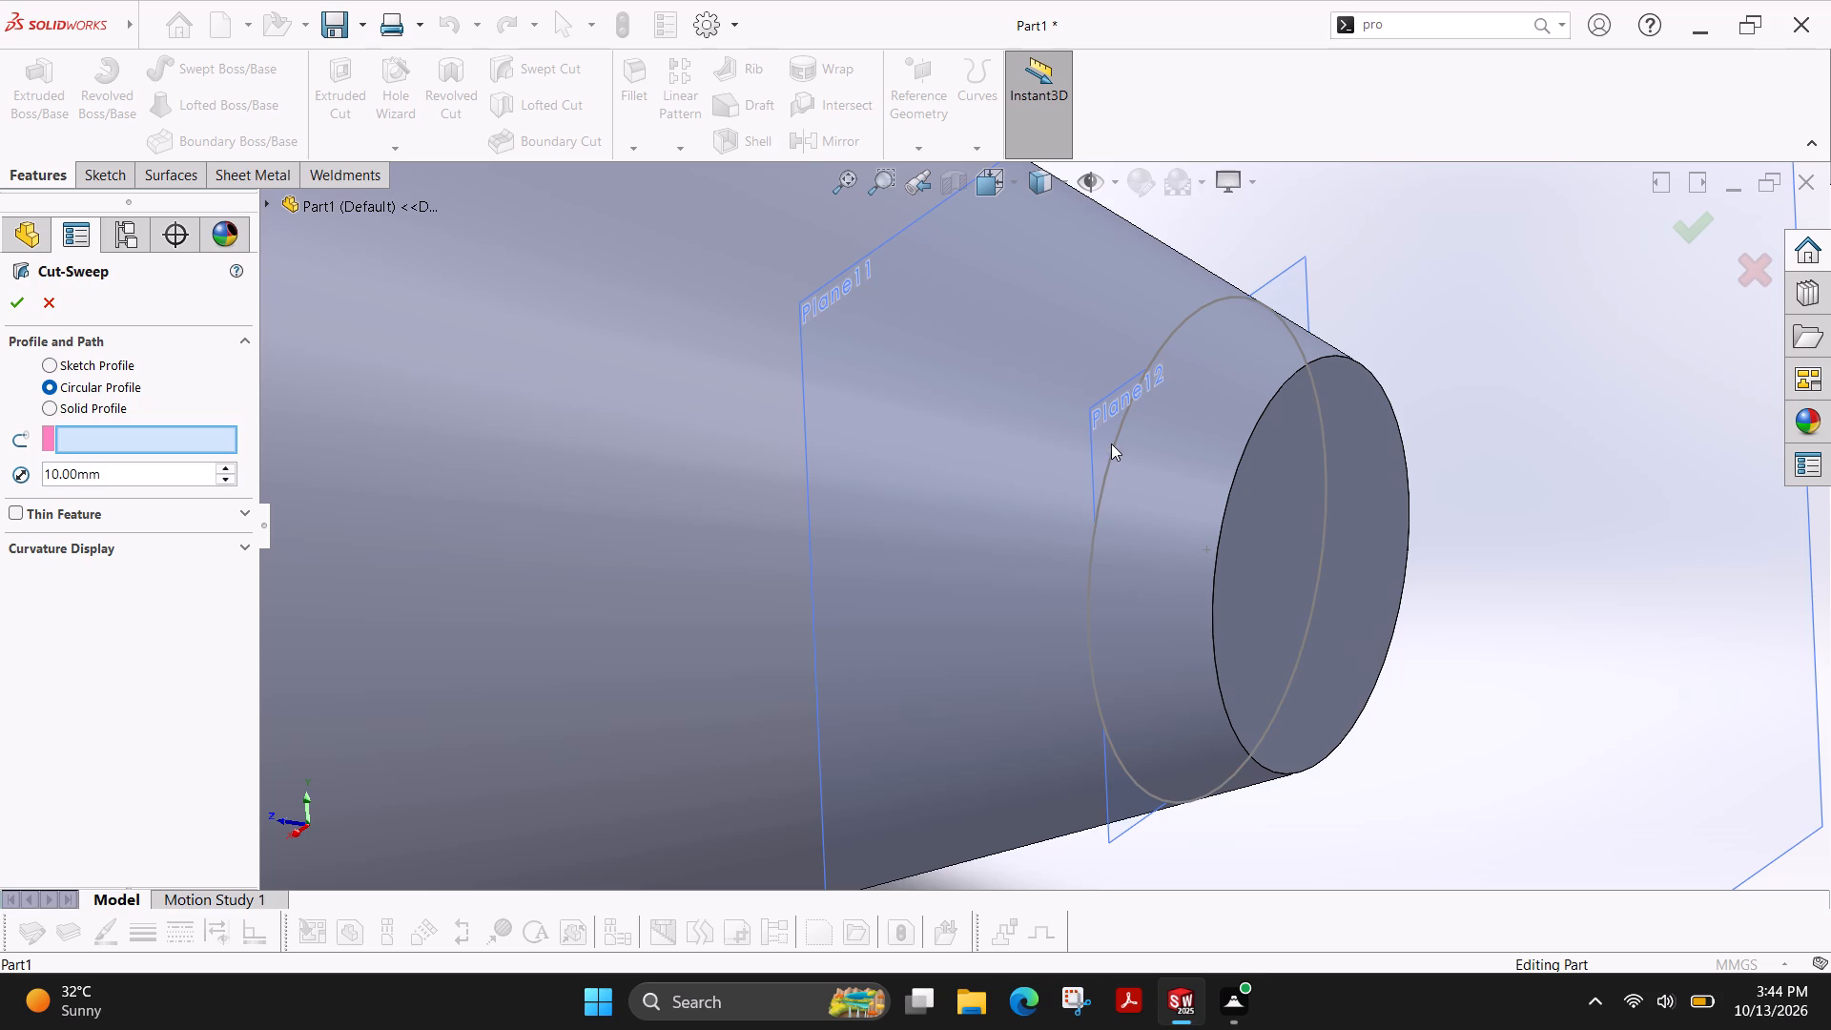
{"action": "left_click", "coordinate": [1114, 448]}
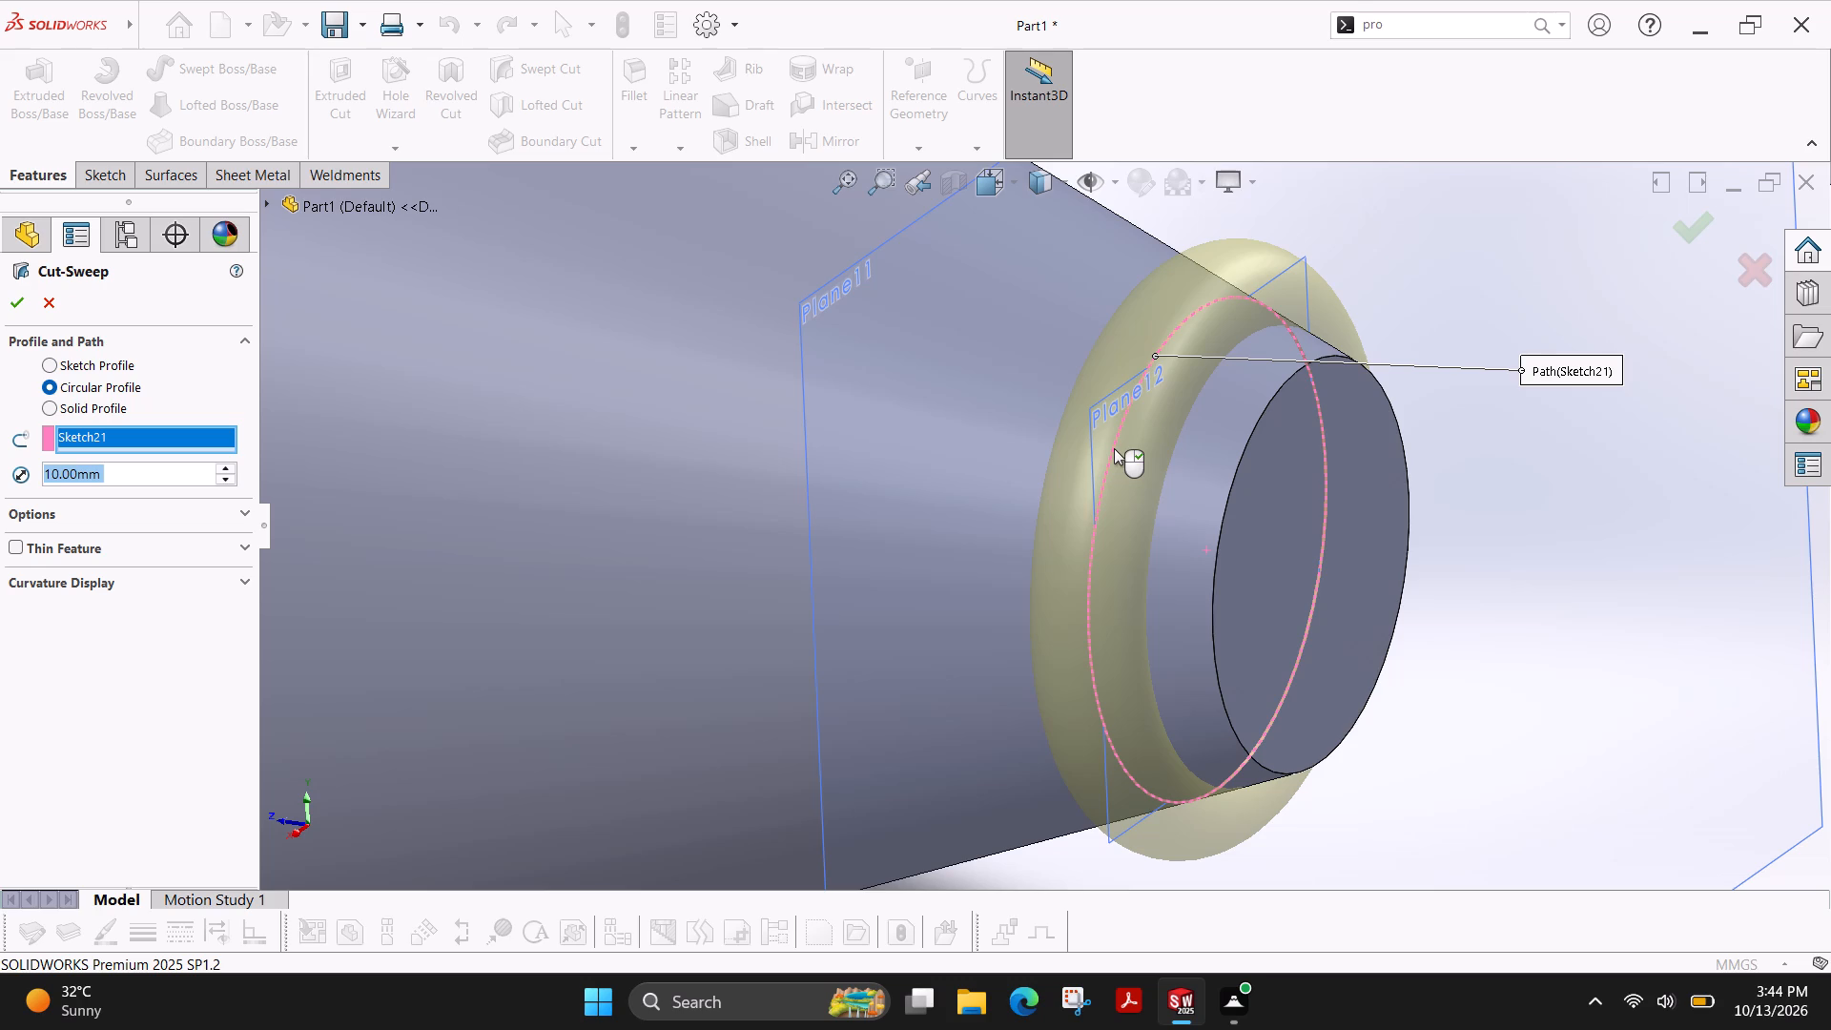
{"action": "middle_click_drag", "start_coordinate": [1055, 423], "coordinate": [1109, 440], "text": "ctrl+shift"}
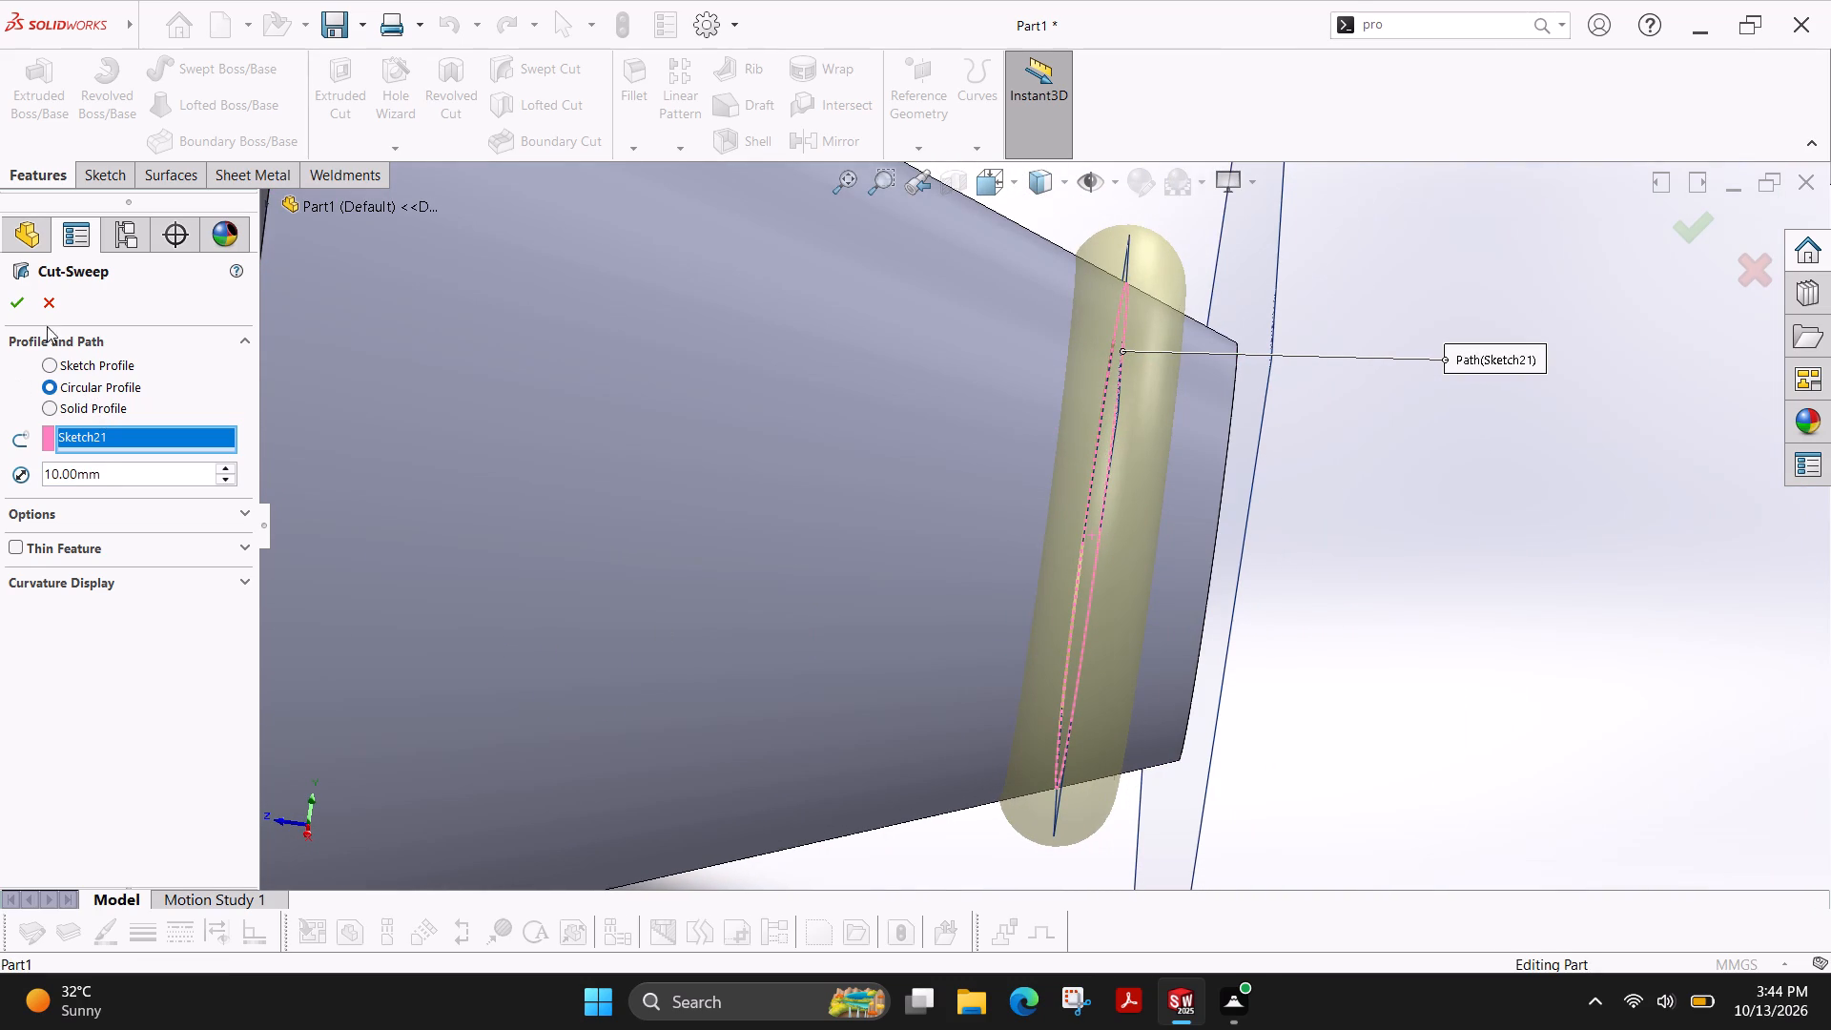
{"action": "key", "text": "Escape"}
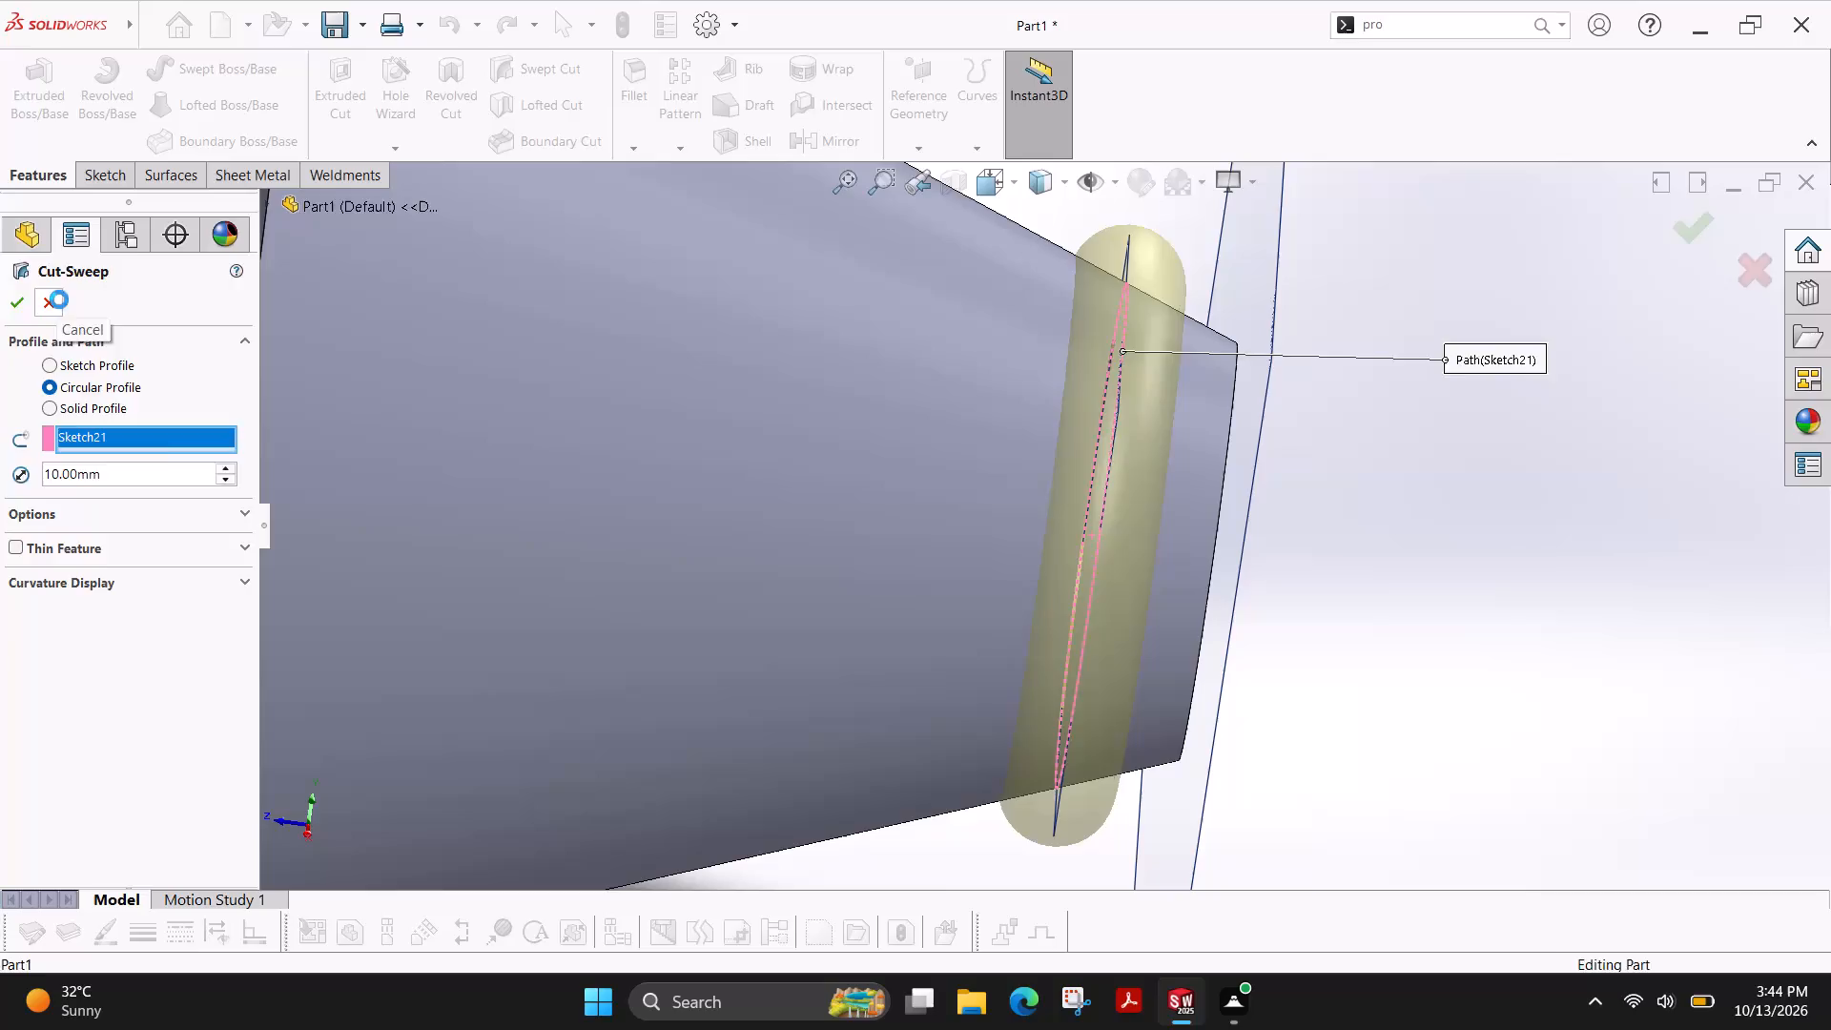
Set the offset of the reference plane inside the cone to 12.5 mm from the small end face.
{"action": "left_click", "coordinate": [1133, 243]}
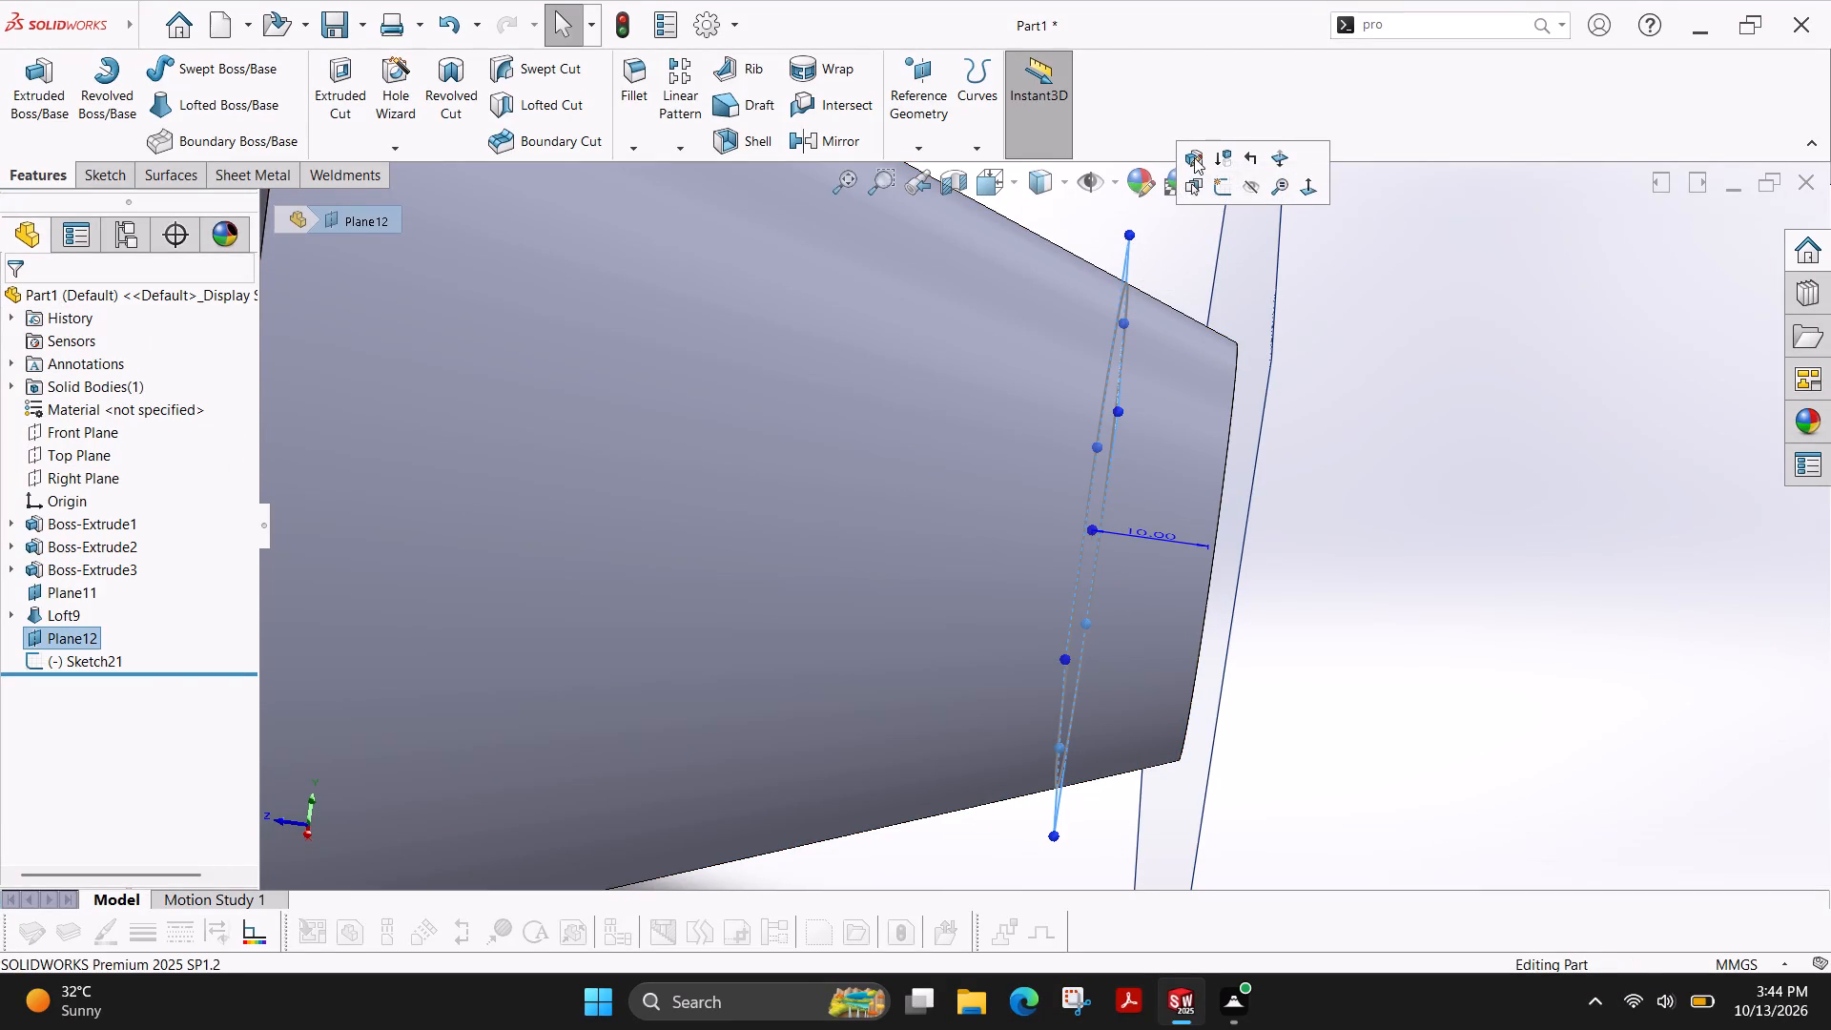
{"action": "left_click", "coordinate": [1194, 157]}
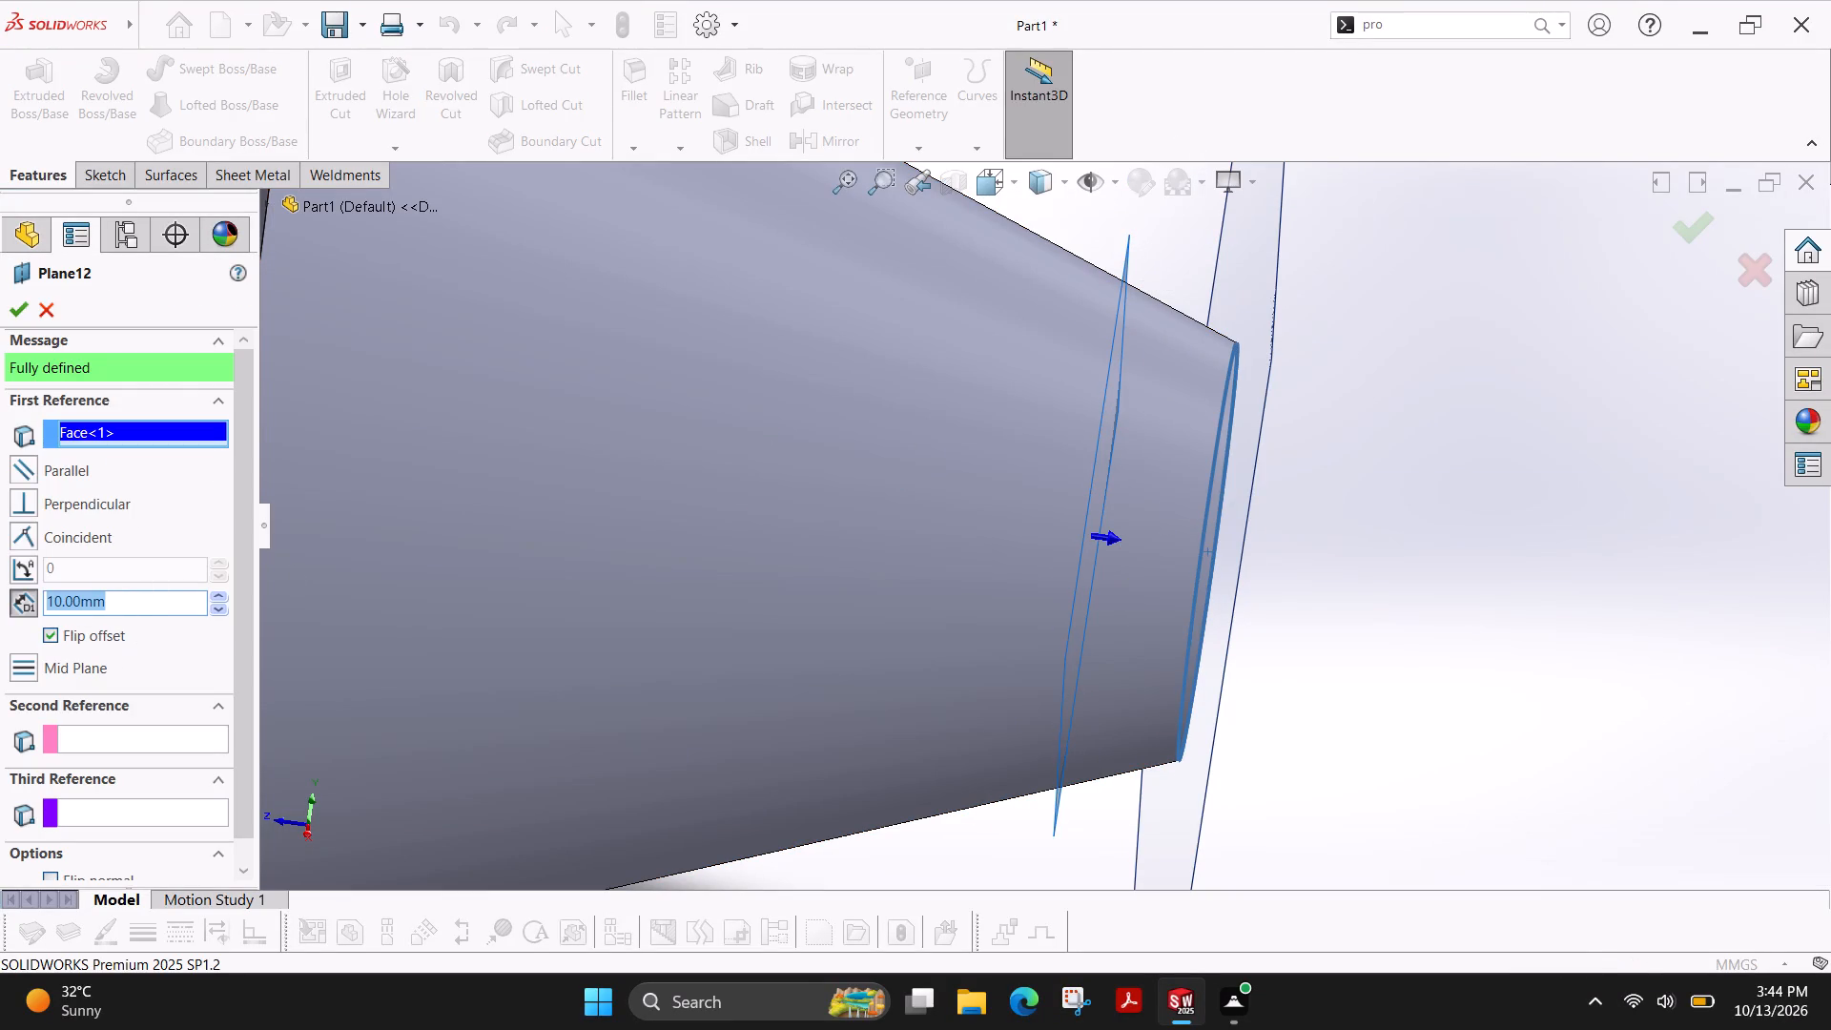
{"action": "double_click", "coordinate": [150, 604]}
{"action": "type", "text": "12.5"}
{"action": "key", "text": "Return"}
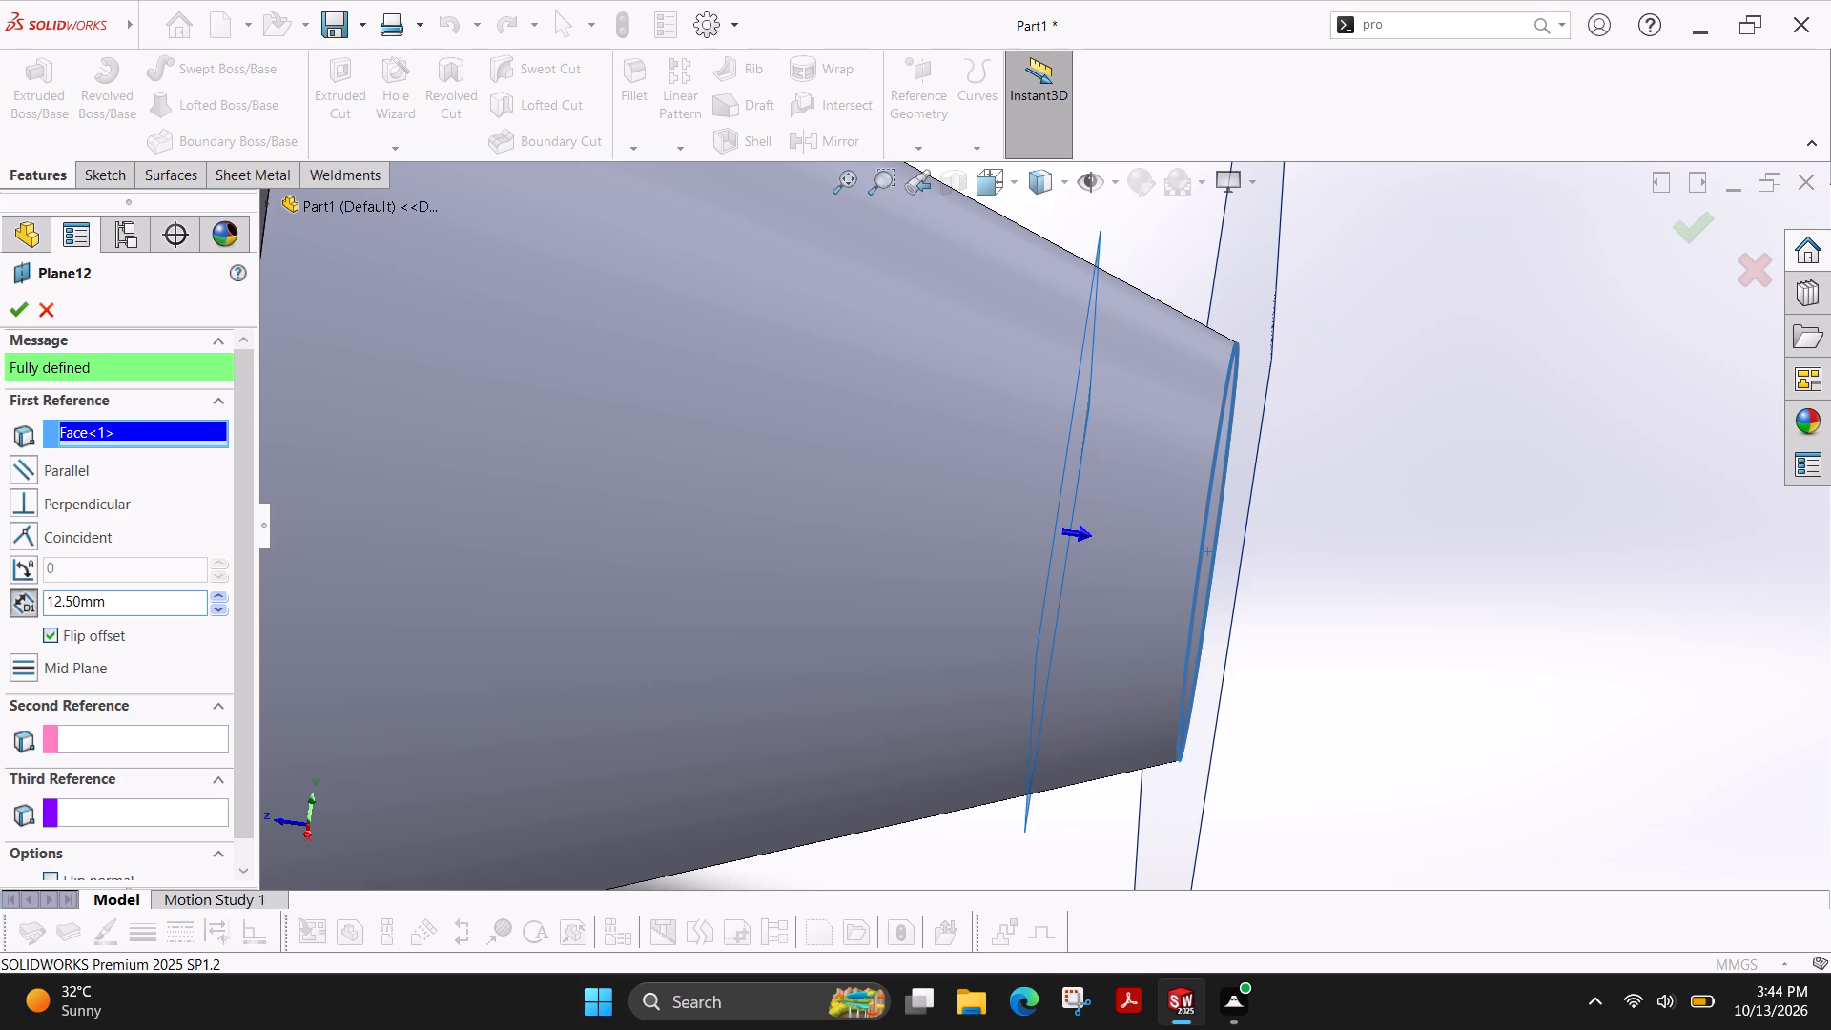
{"action": "left_click", "coordinate": [22, 322]}
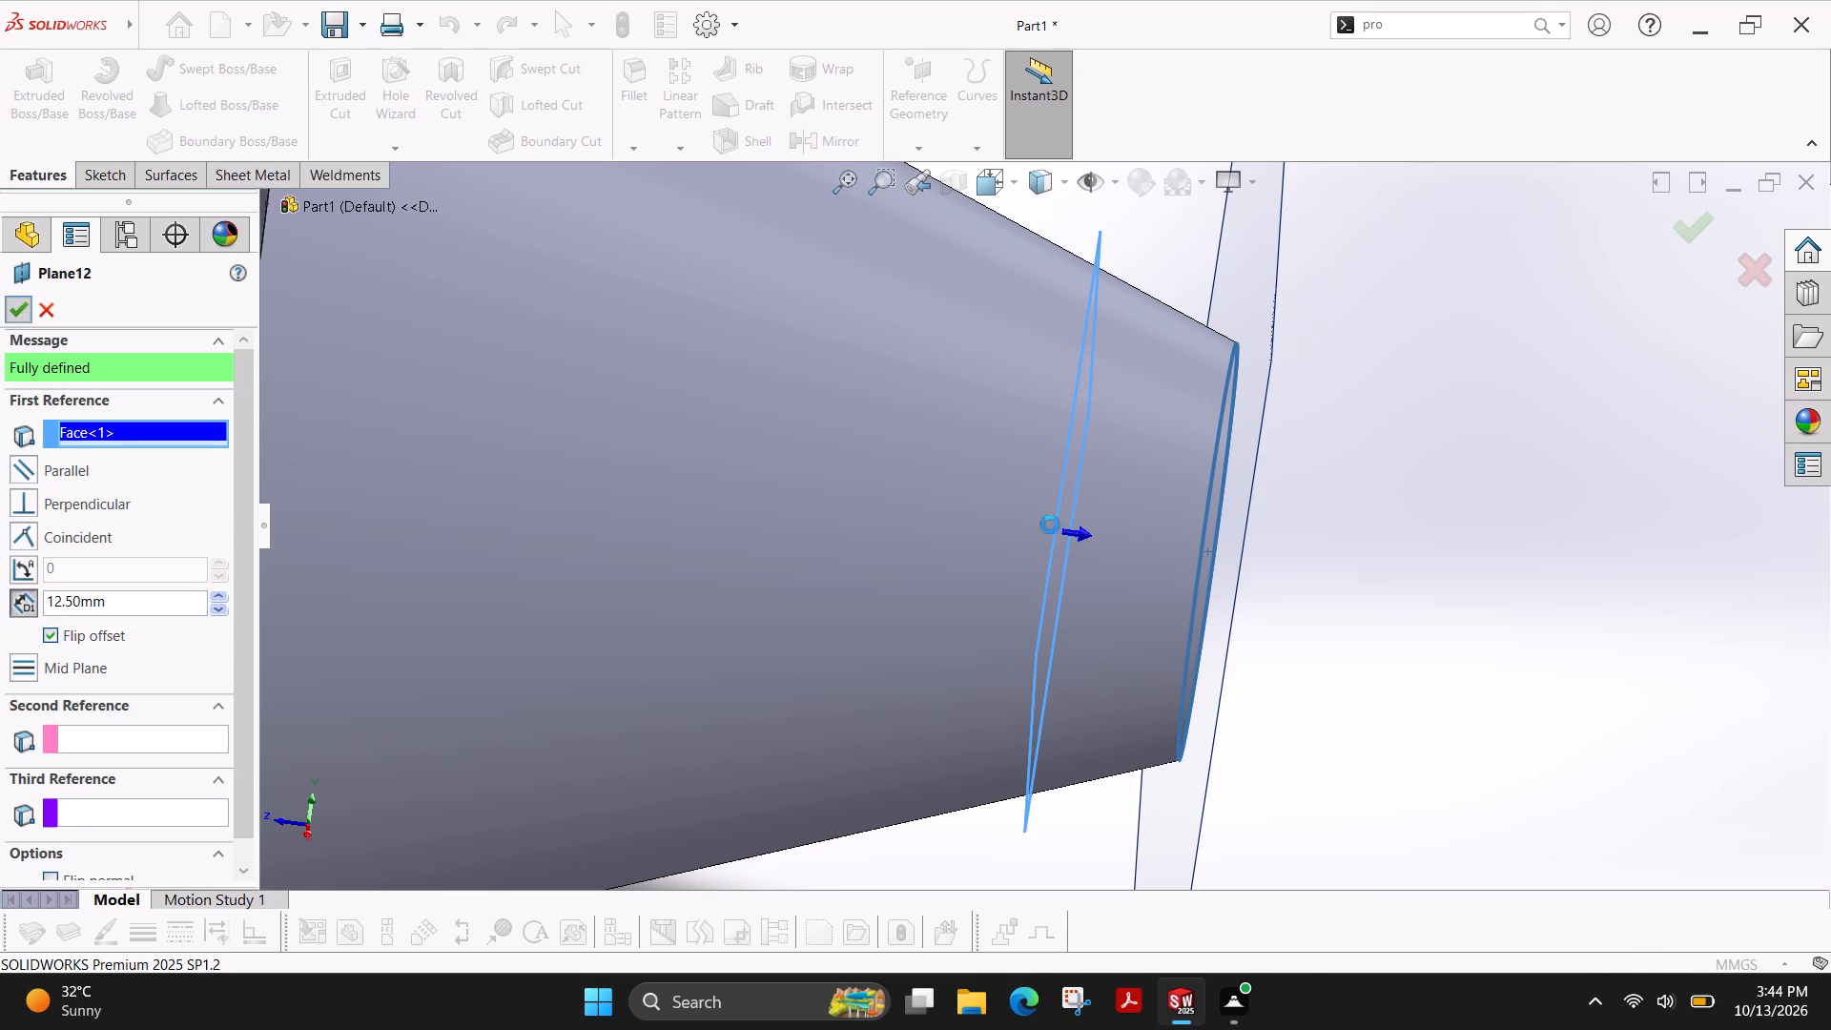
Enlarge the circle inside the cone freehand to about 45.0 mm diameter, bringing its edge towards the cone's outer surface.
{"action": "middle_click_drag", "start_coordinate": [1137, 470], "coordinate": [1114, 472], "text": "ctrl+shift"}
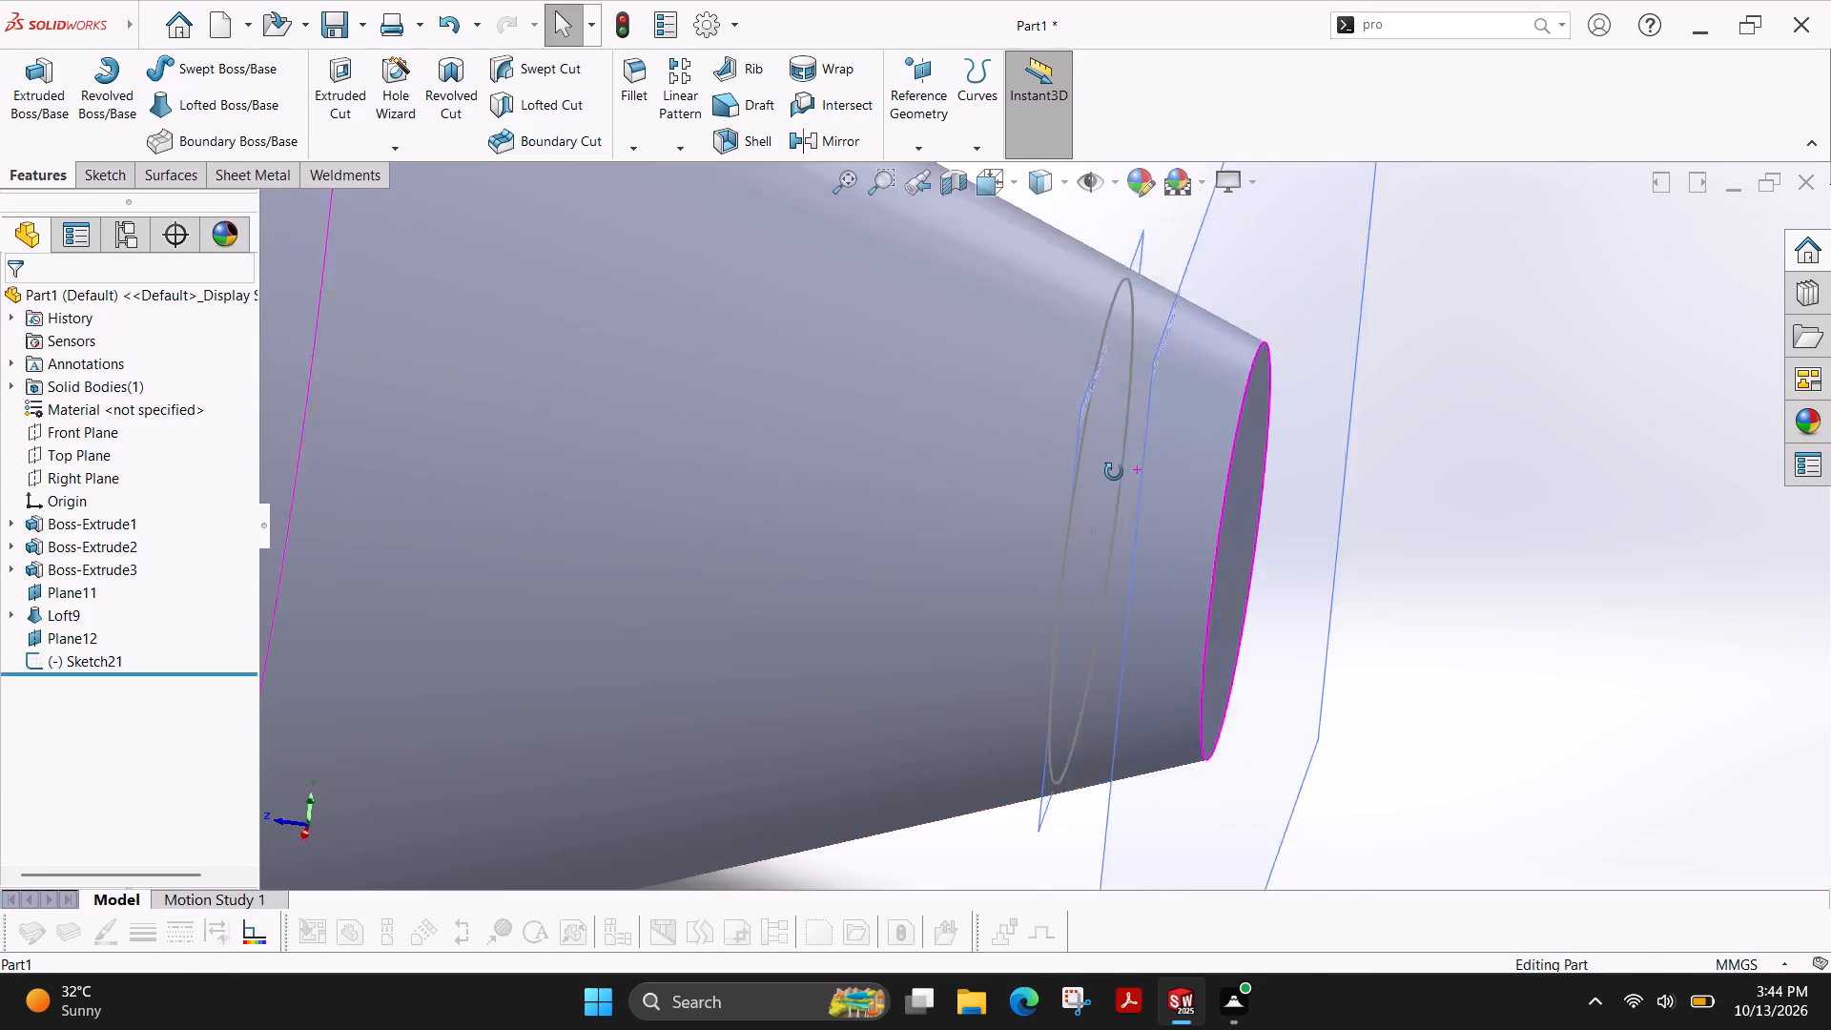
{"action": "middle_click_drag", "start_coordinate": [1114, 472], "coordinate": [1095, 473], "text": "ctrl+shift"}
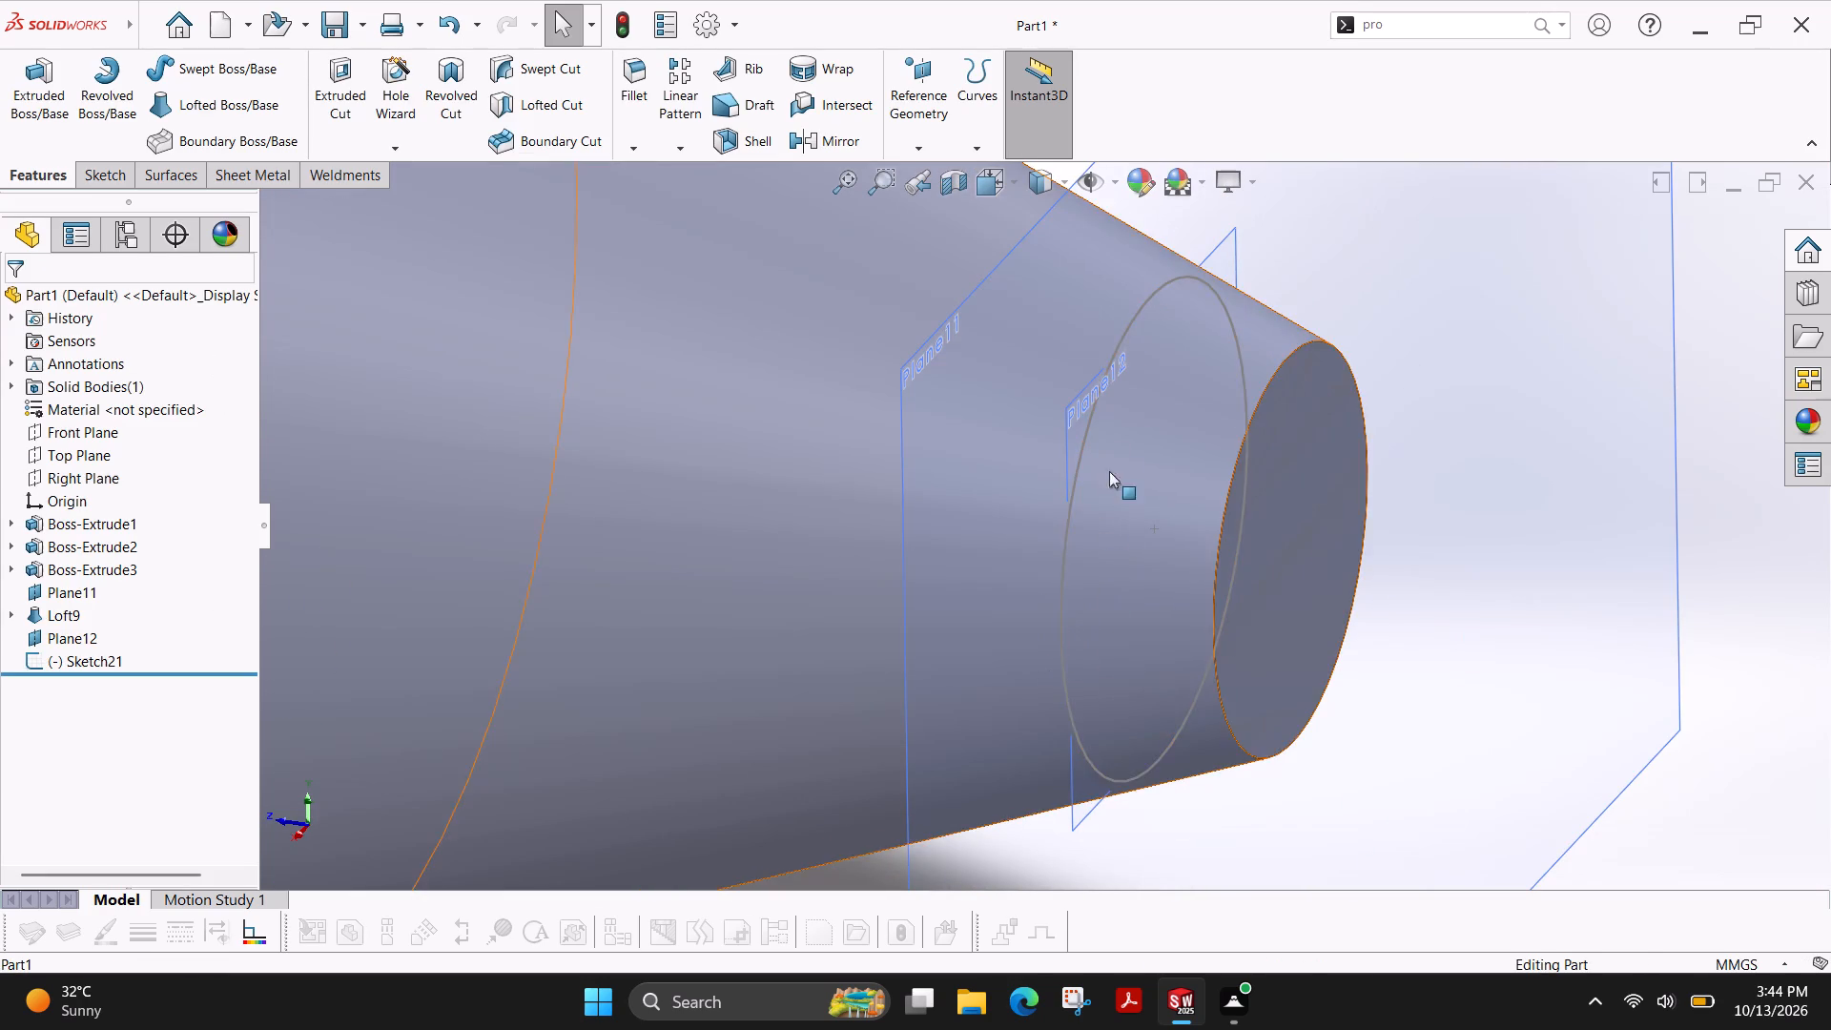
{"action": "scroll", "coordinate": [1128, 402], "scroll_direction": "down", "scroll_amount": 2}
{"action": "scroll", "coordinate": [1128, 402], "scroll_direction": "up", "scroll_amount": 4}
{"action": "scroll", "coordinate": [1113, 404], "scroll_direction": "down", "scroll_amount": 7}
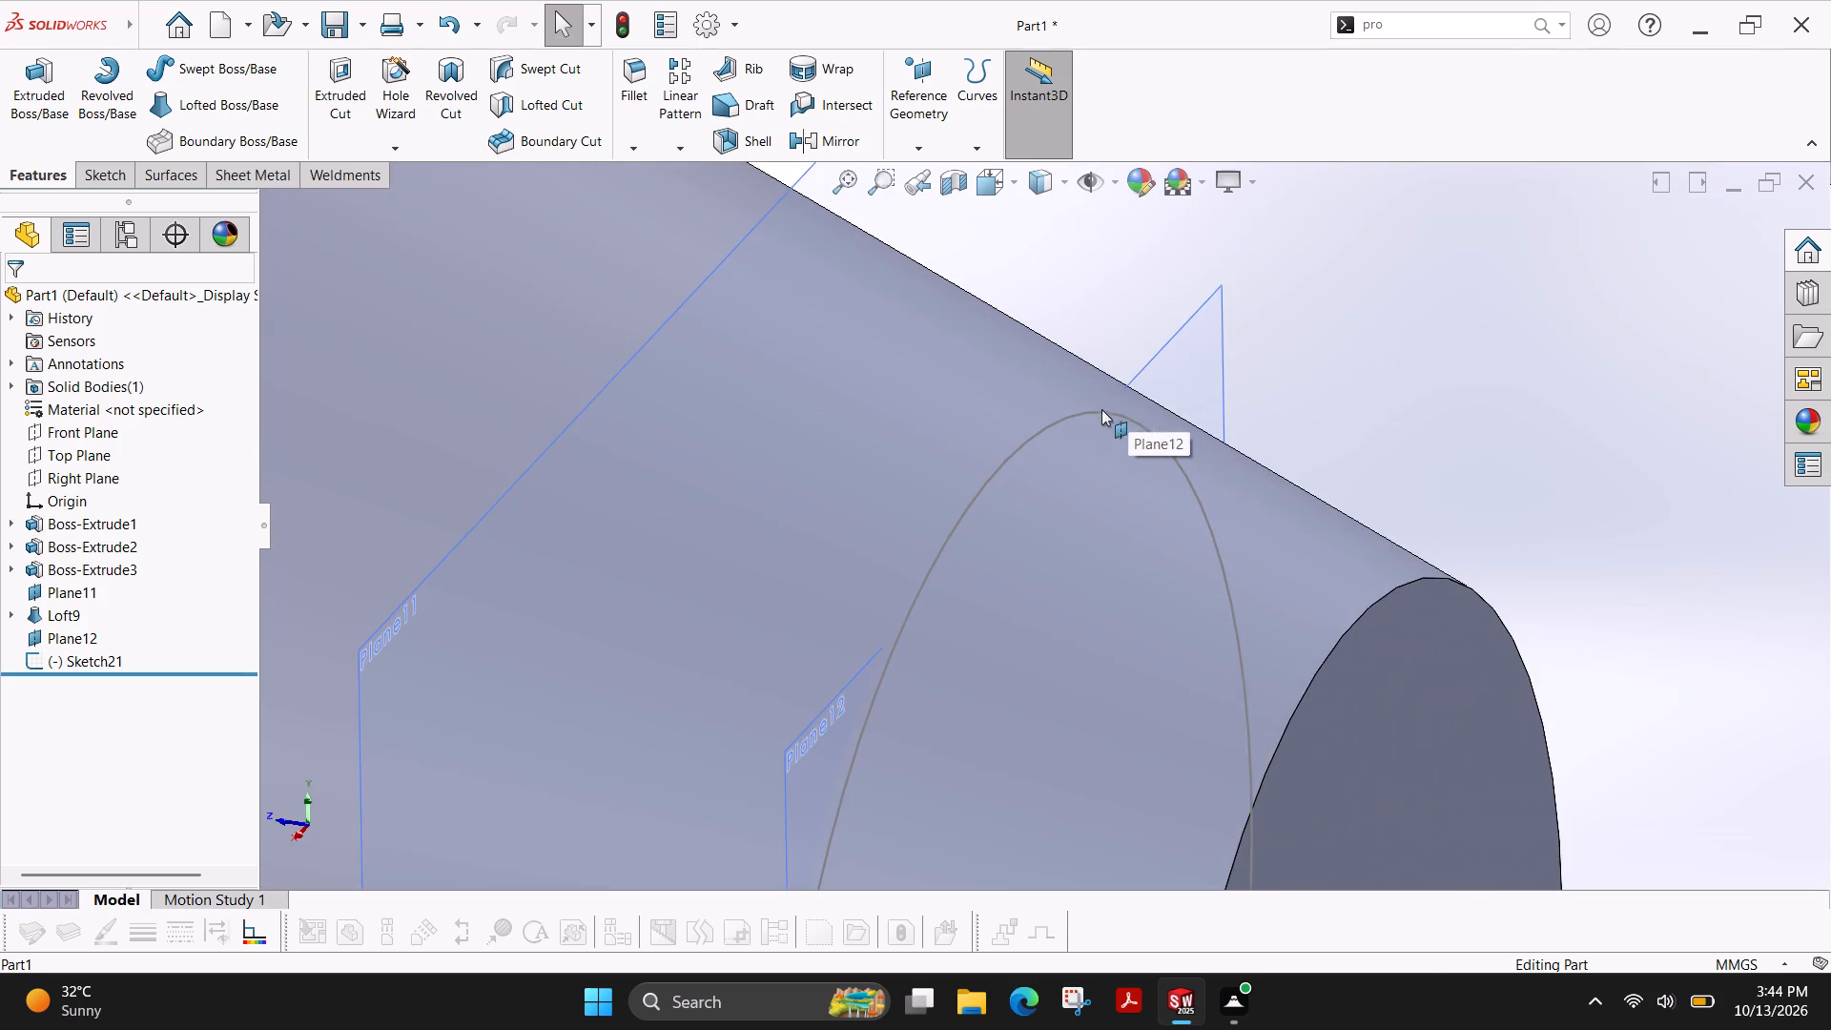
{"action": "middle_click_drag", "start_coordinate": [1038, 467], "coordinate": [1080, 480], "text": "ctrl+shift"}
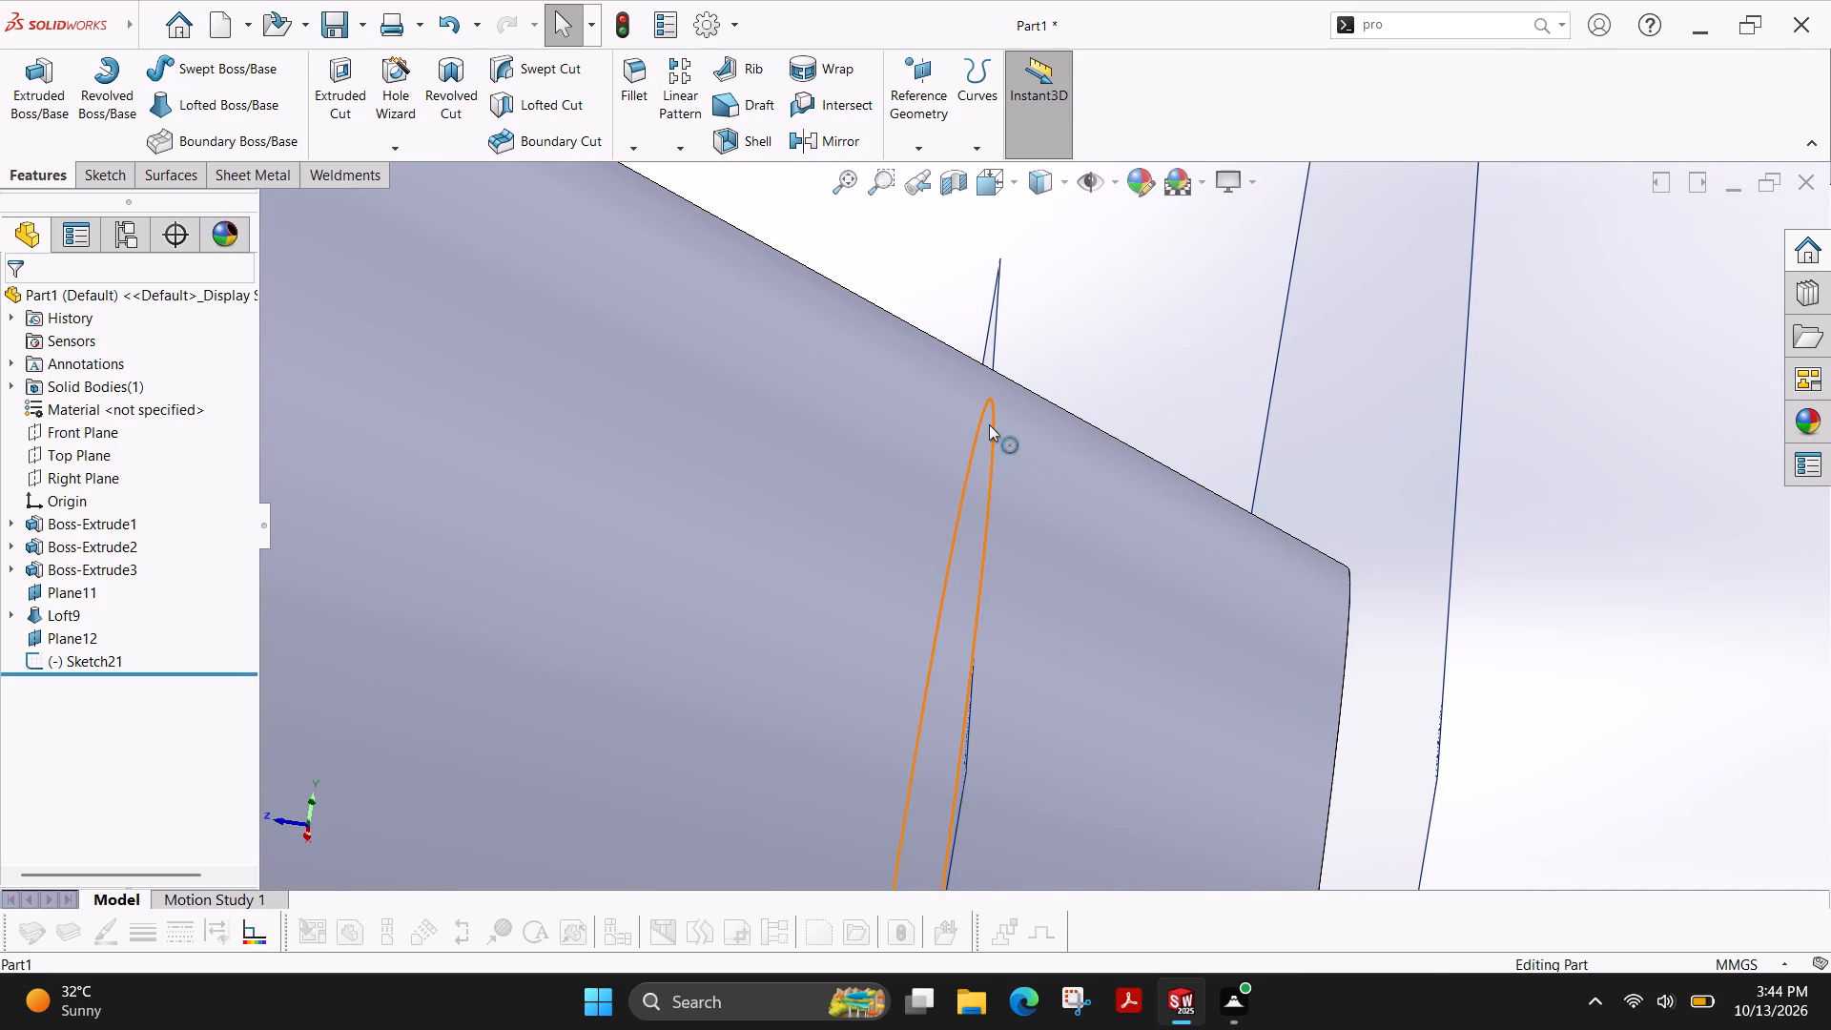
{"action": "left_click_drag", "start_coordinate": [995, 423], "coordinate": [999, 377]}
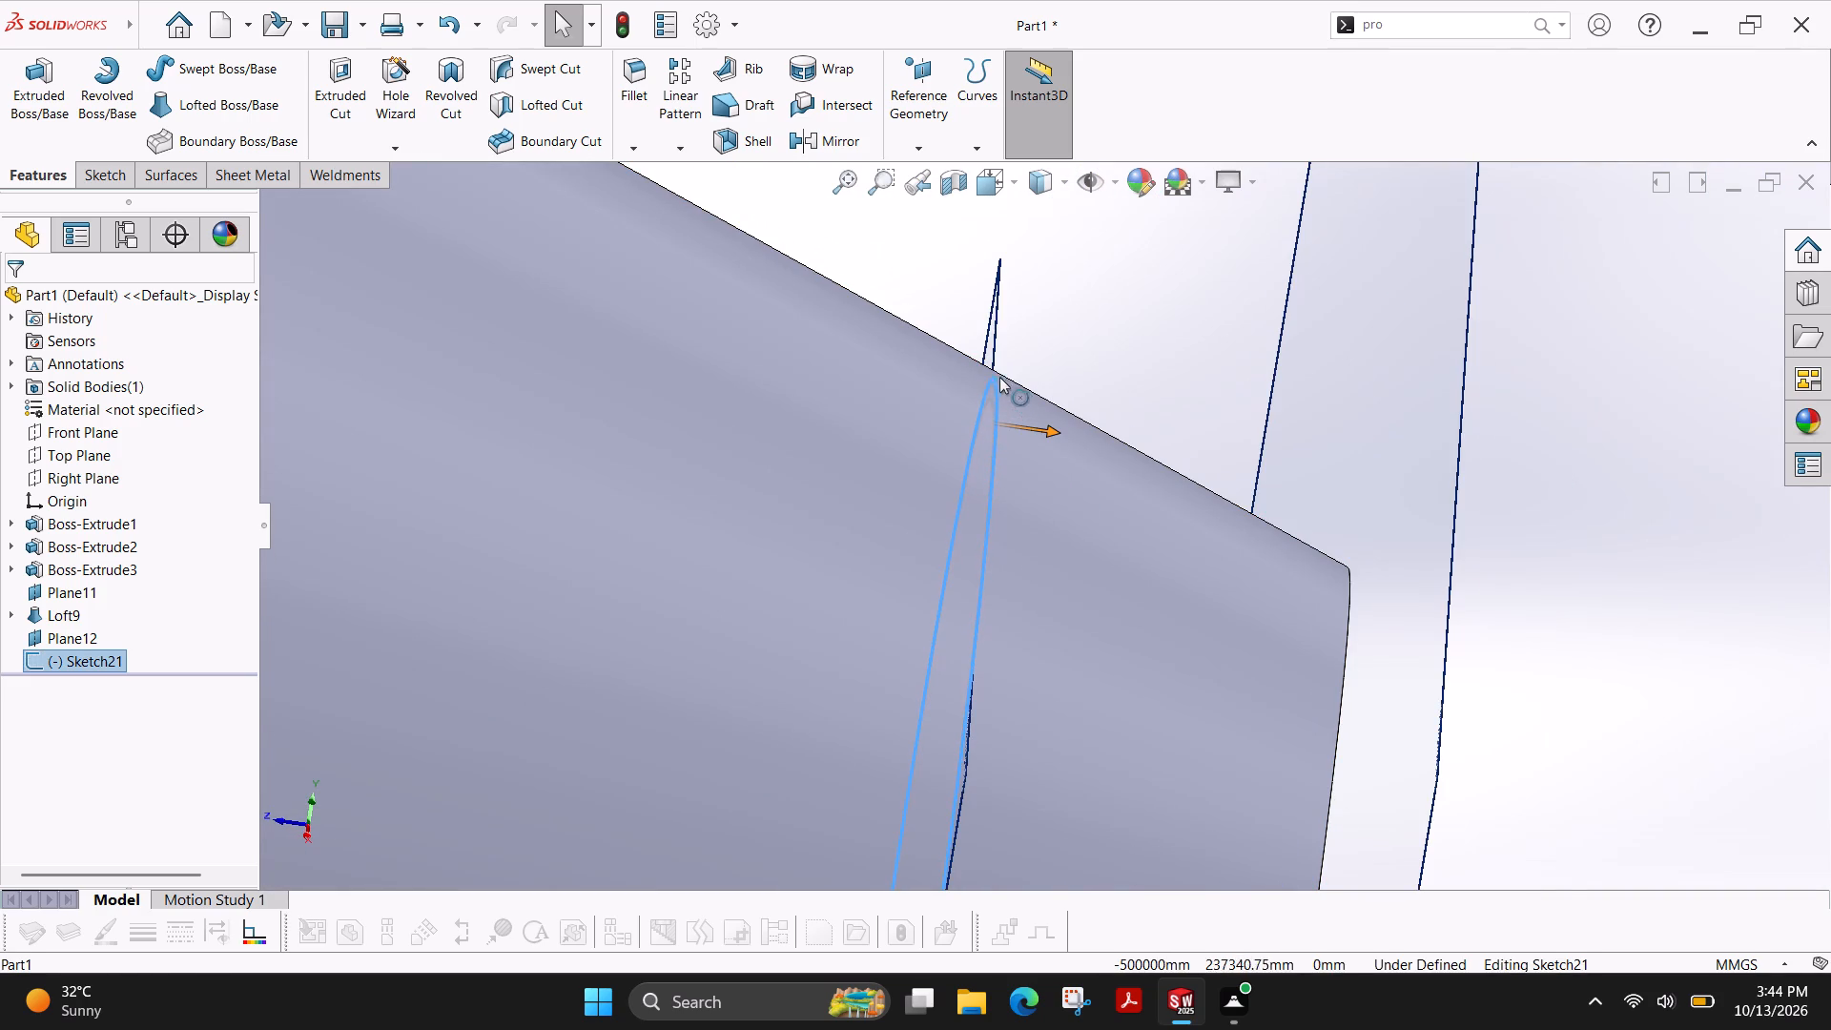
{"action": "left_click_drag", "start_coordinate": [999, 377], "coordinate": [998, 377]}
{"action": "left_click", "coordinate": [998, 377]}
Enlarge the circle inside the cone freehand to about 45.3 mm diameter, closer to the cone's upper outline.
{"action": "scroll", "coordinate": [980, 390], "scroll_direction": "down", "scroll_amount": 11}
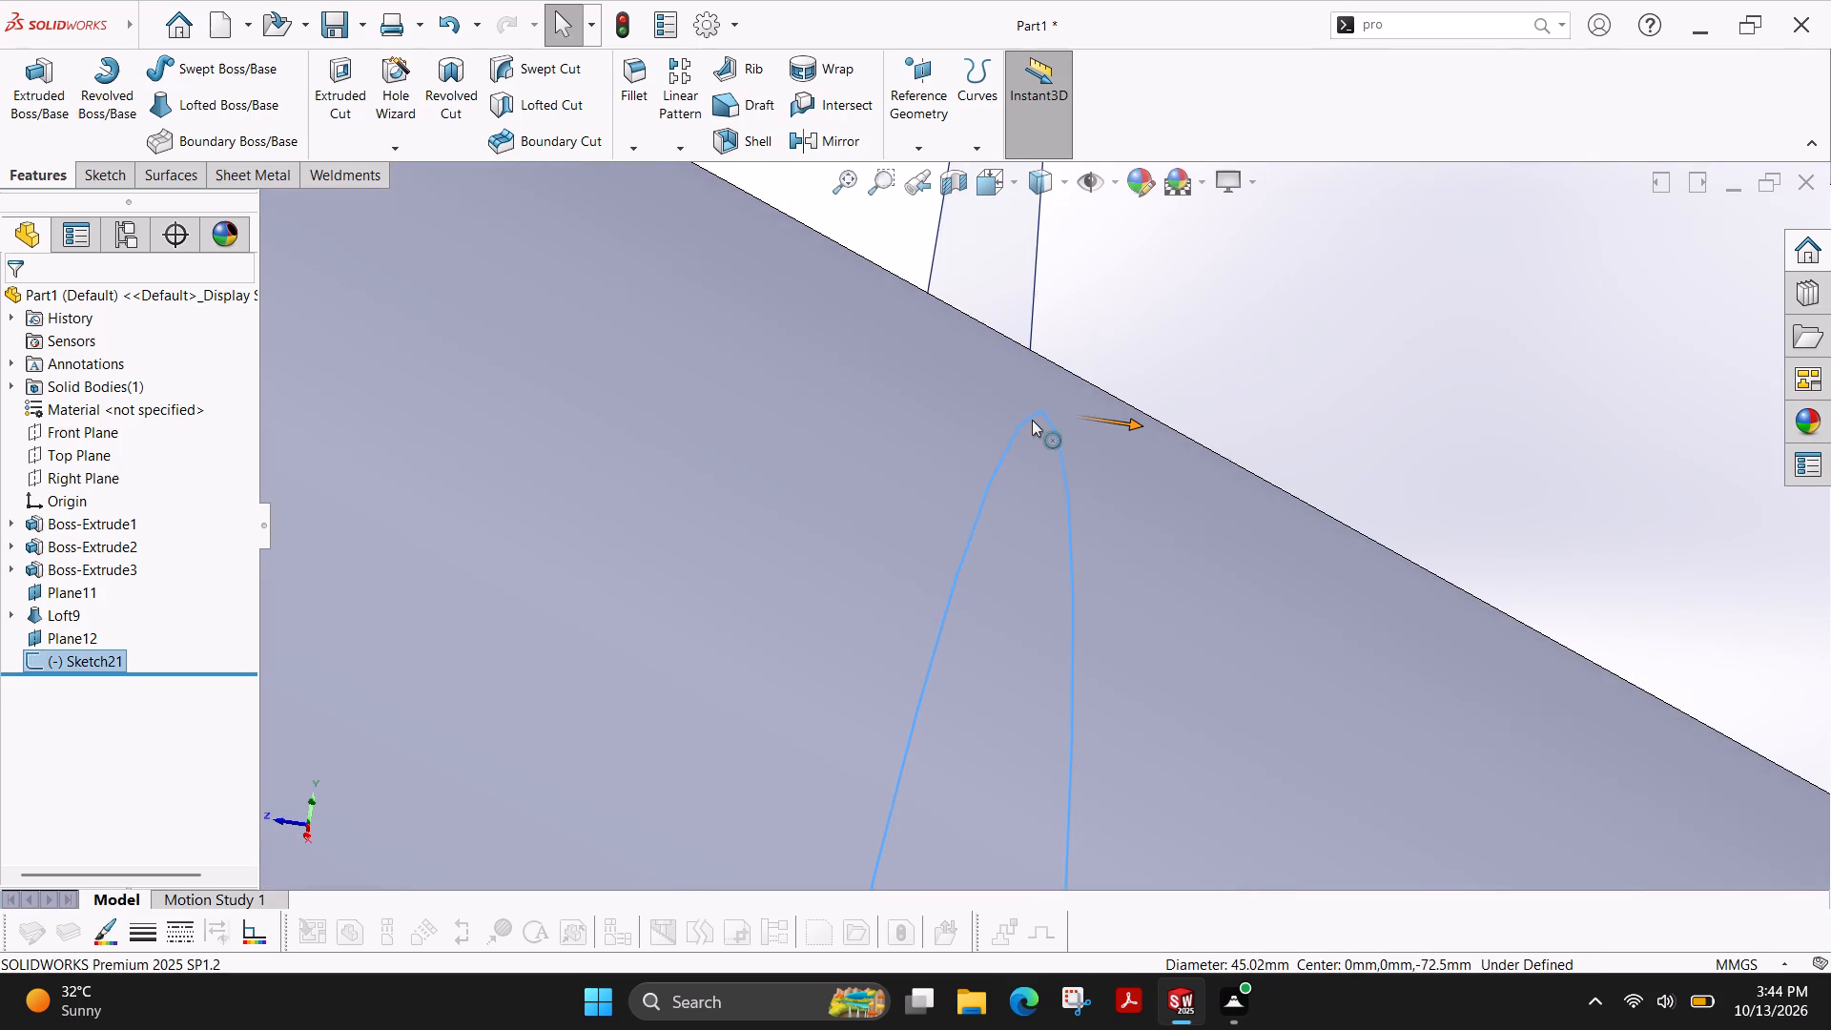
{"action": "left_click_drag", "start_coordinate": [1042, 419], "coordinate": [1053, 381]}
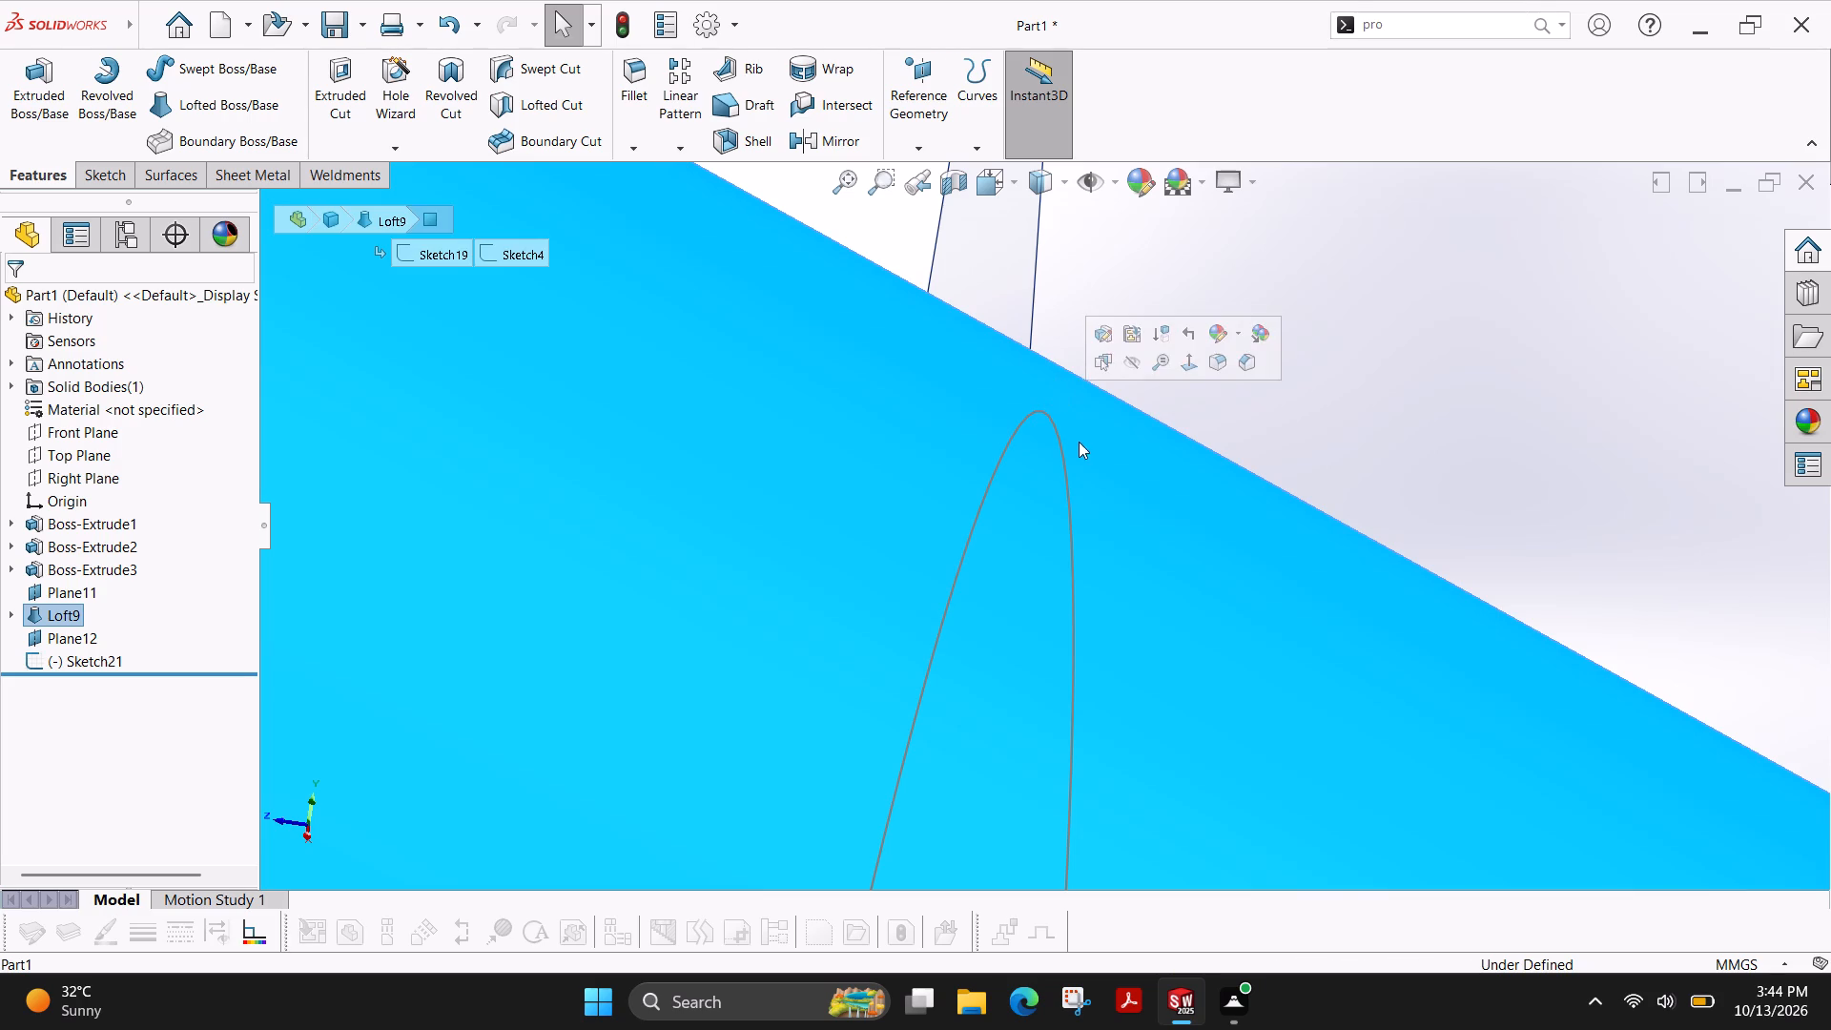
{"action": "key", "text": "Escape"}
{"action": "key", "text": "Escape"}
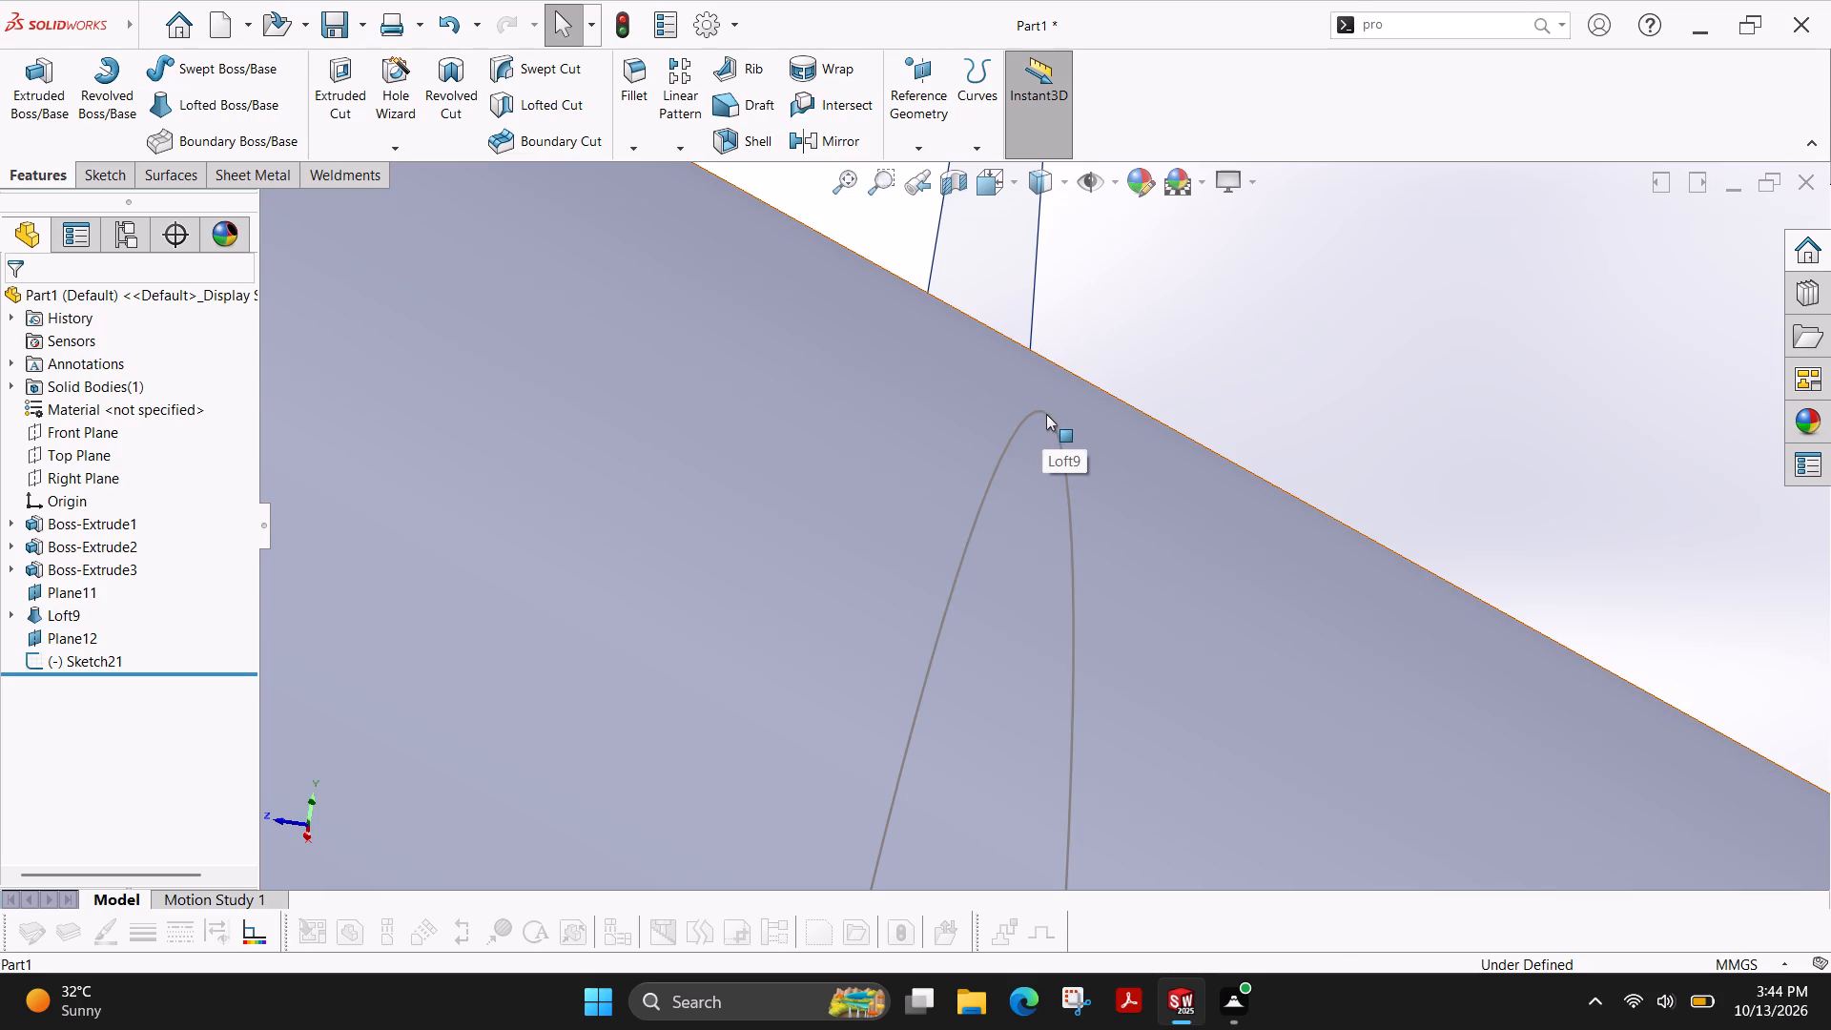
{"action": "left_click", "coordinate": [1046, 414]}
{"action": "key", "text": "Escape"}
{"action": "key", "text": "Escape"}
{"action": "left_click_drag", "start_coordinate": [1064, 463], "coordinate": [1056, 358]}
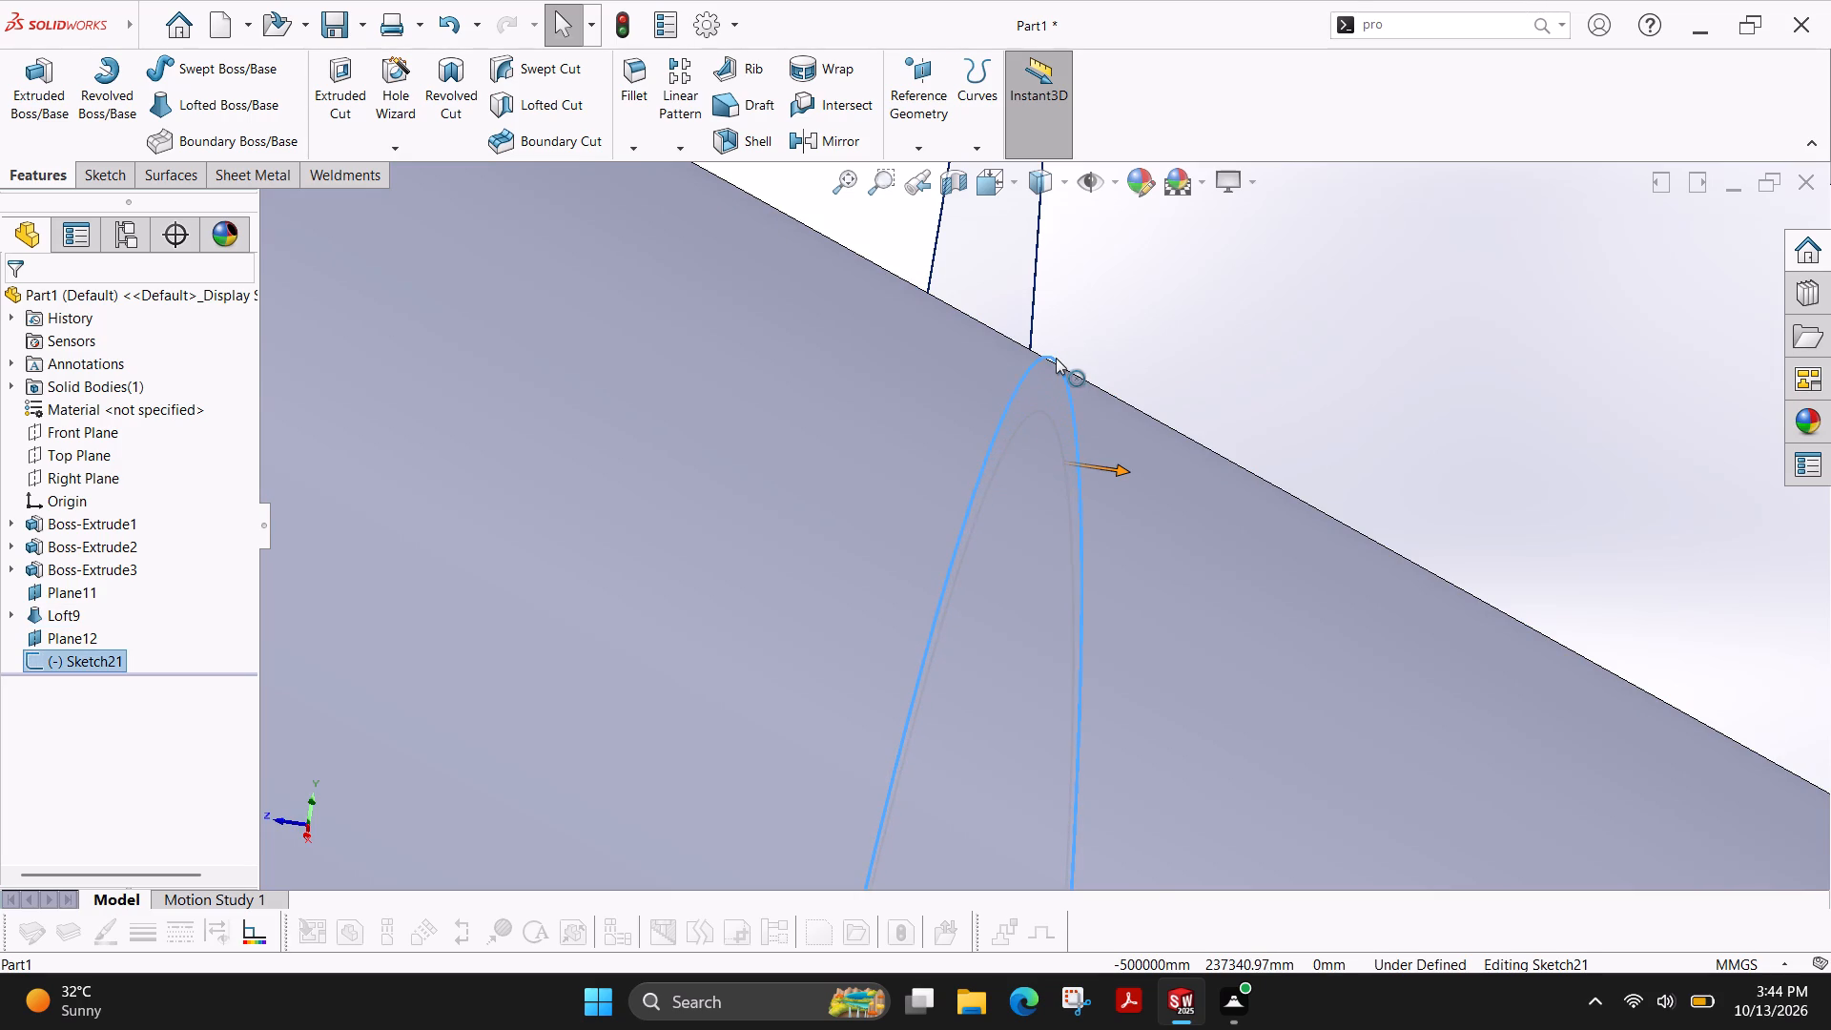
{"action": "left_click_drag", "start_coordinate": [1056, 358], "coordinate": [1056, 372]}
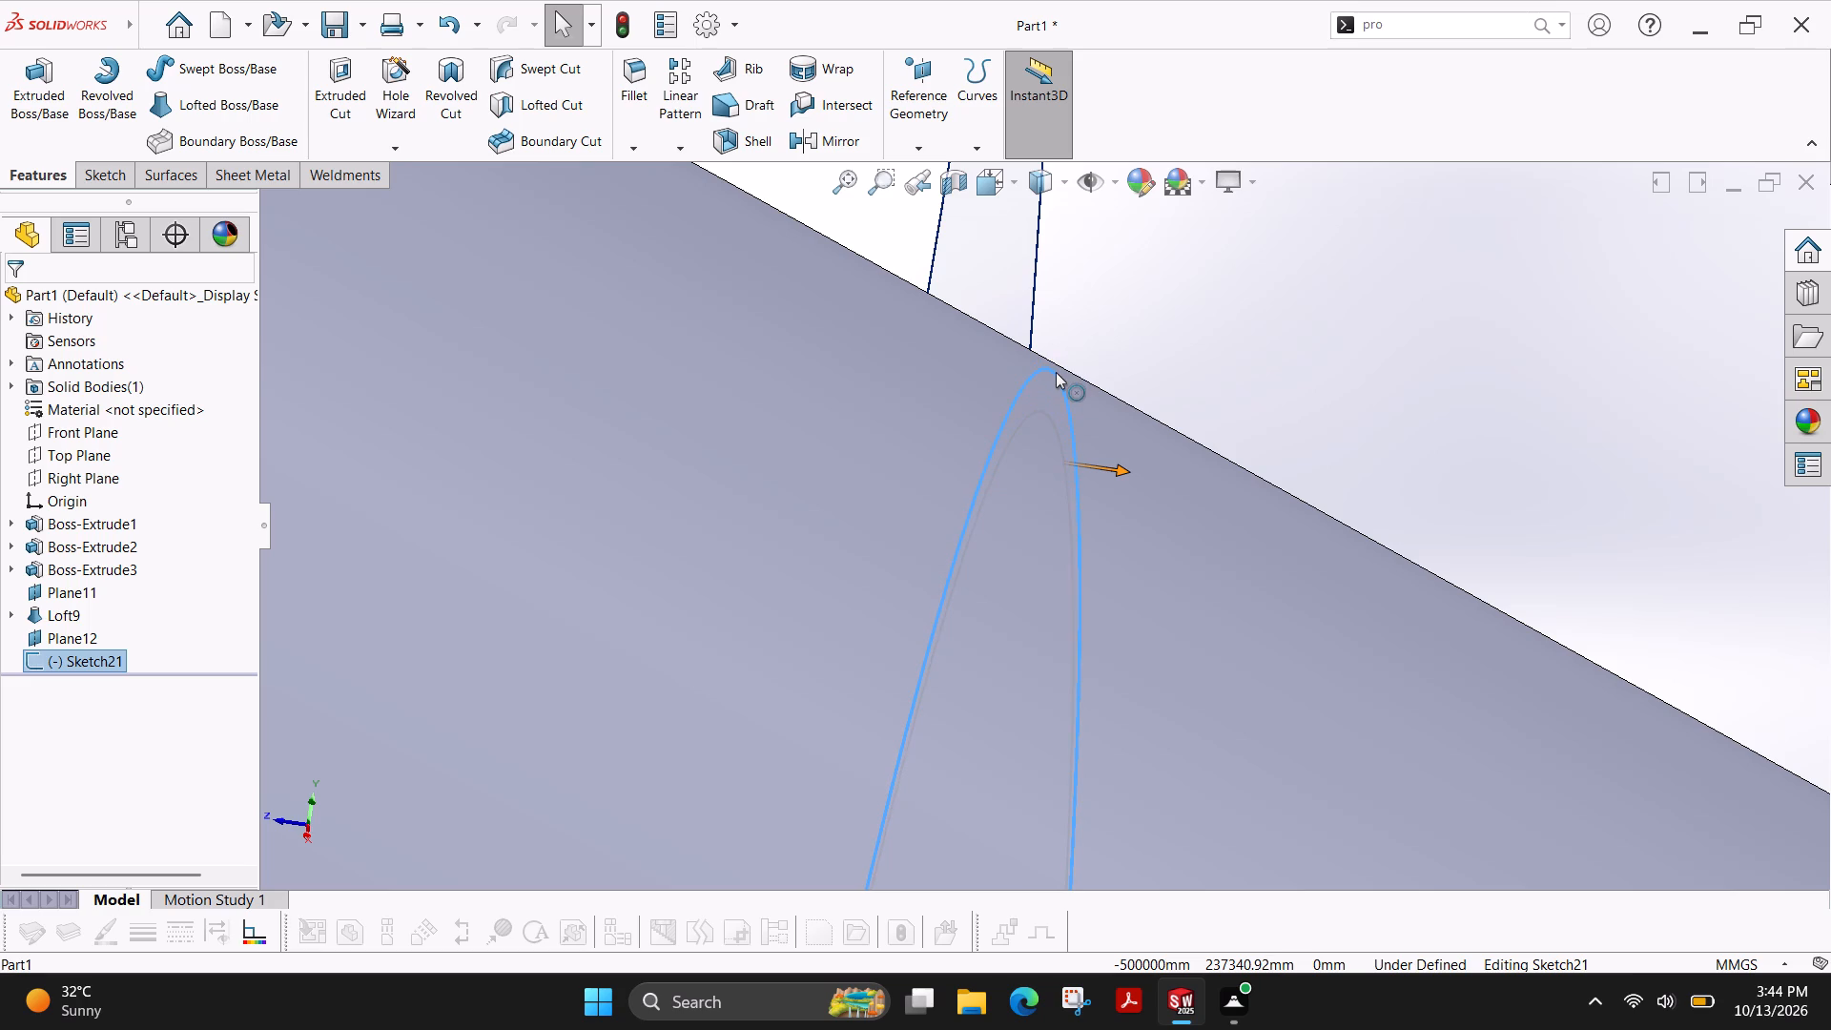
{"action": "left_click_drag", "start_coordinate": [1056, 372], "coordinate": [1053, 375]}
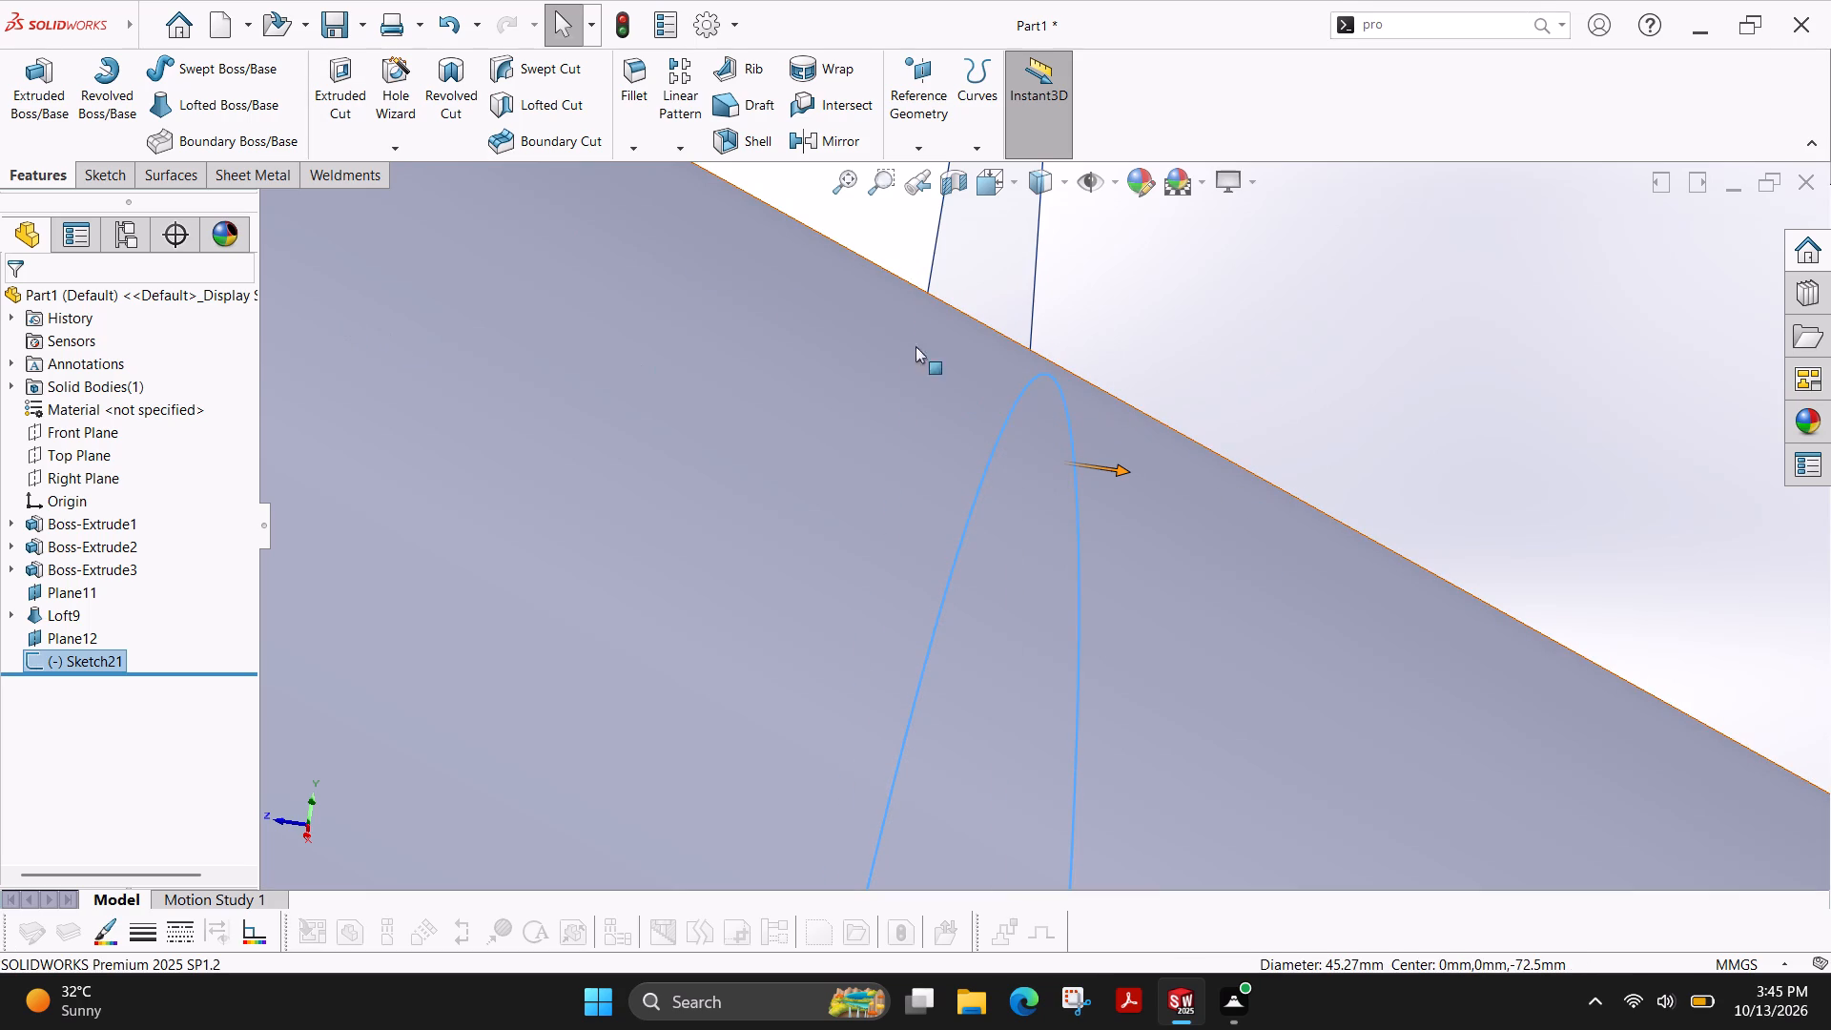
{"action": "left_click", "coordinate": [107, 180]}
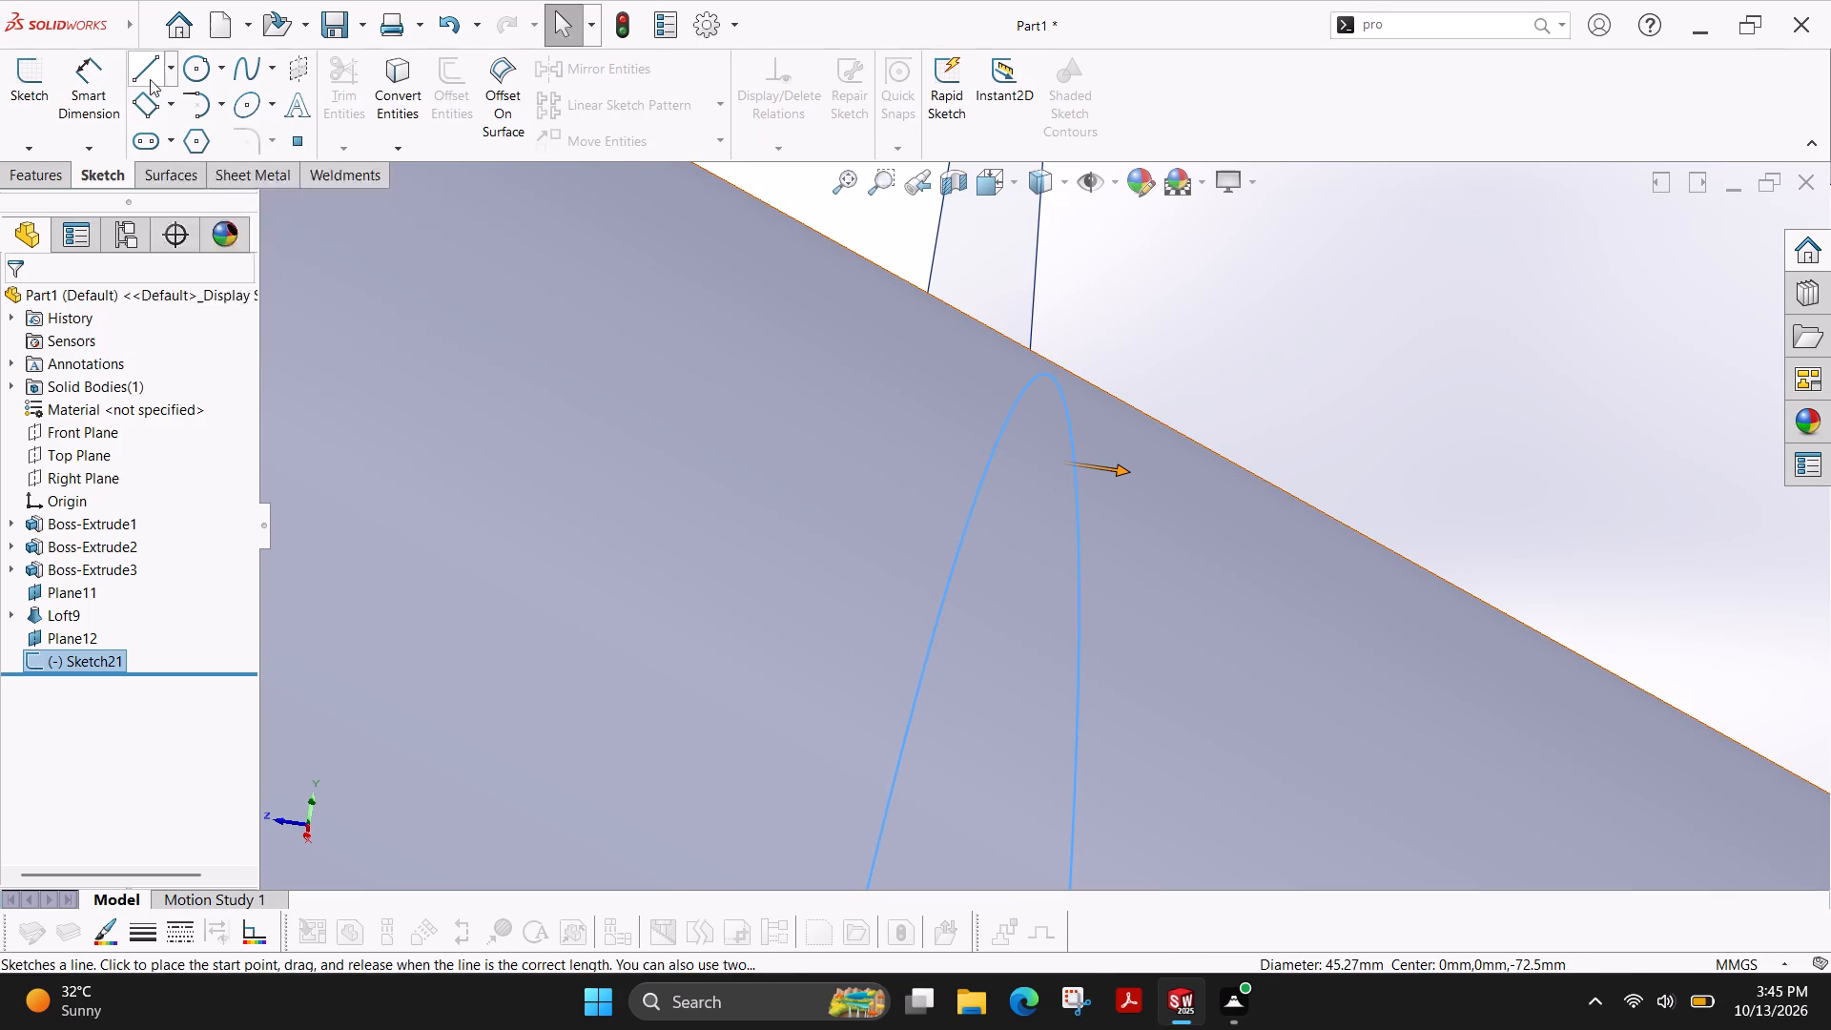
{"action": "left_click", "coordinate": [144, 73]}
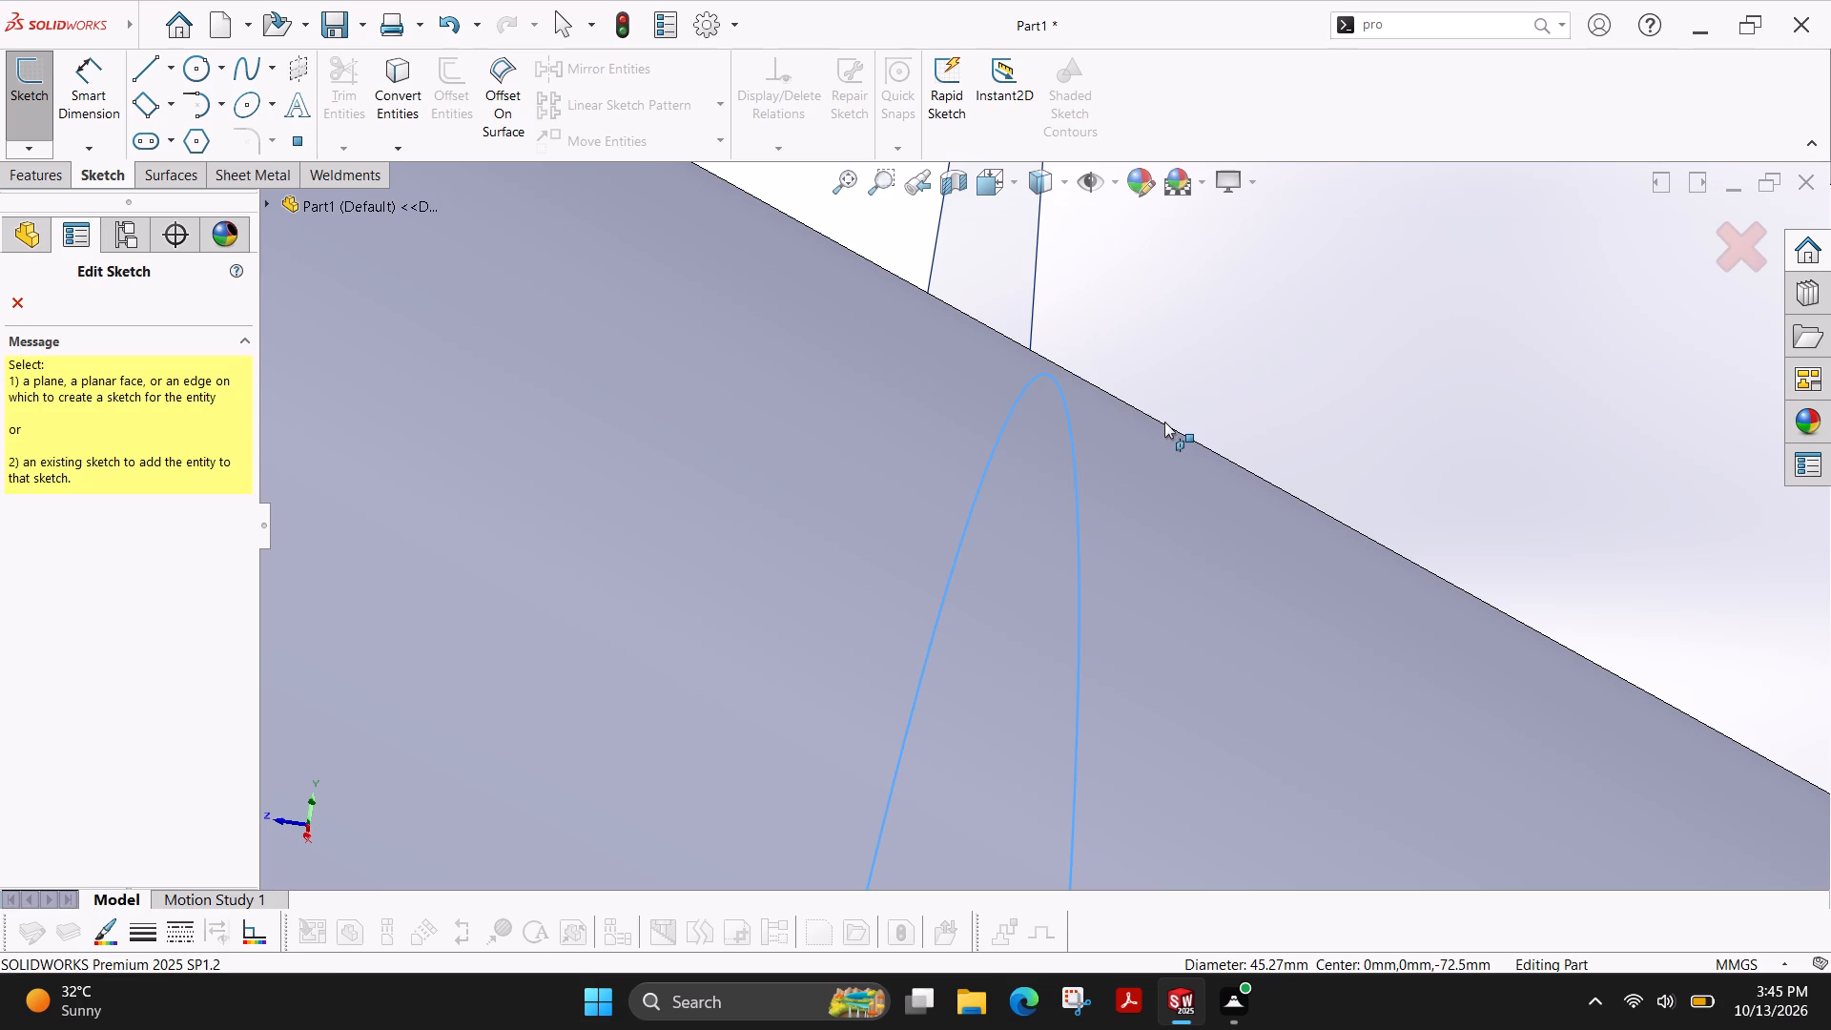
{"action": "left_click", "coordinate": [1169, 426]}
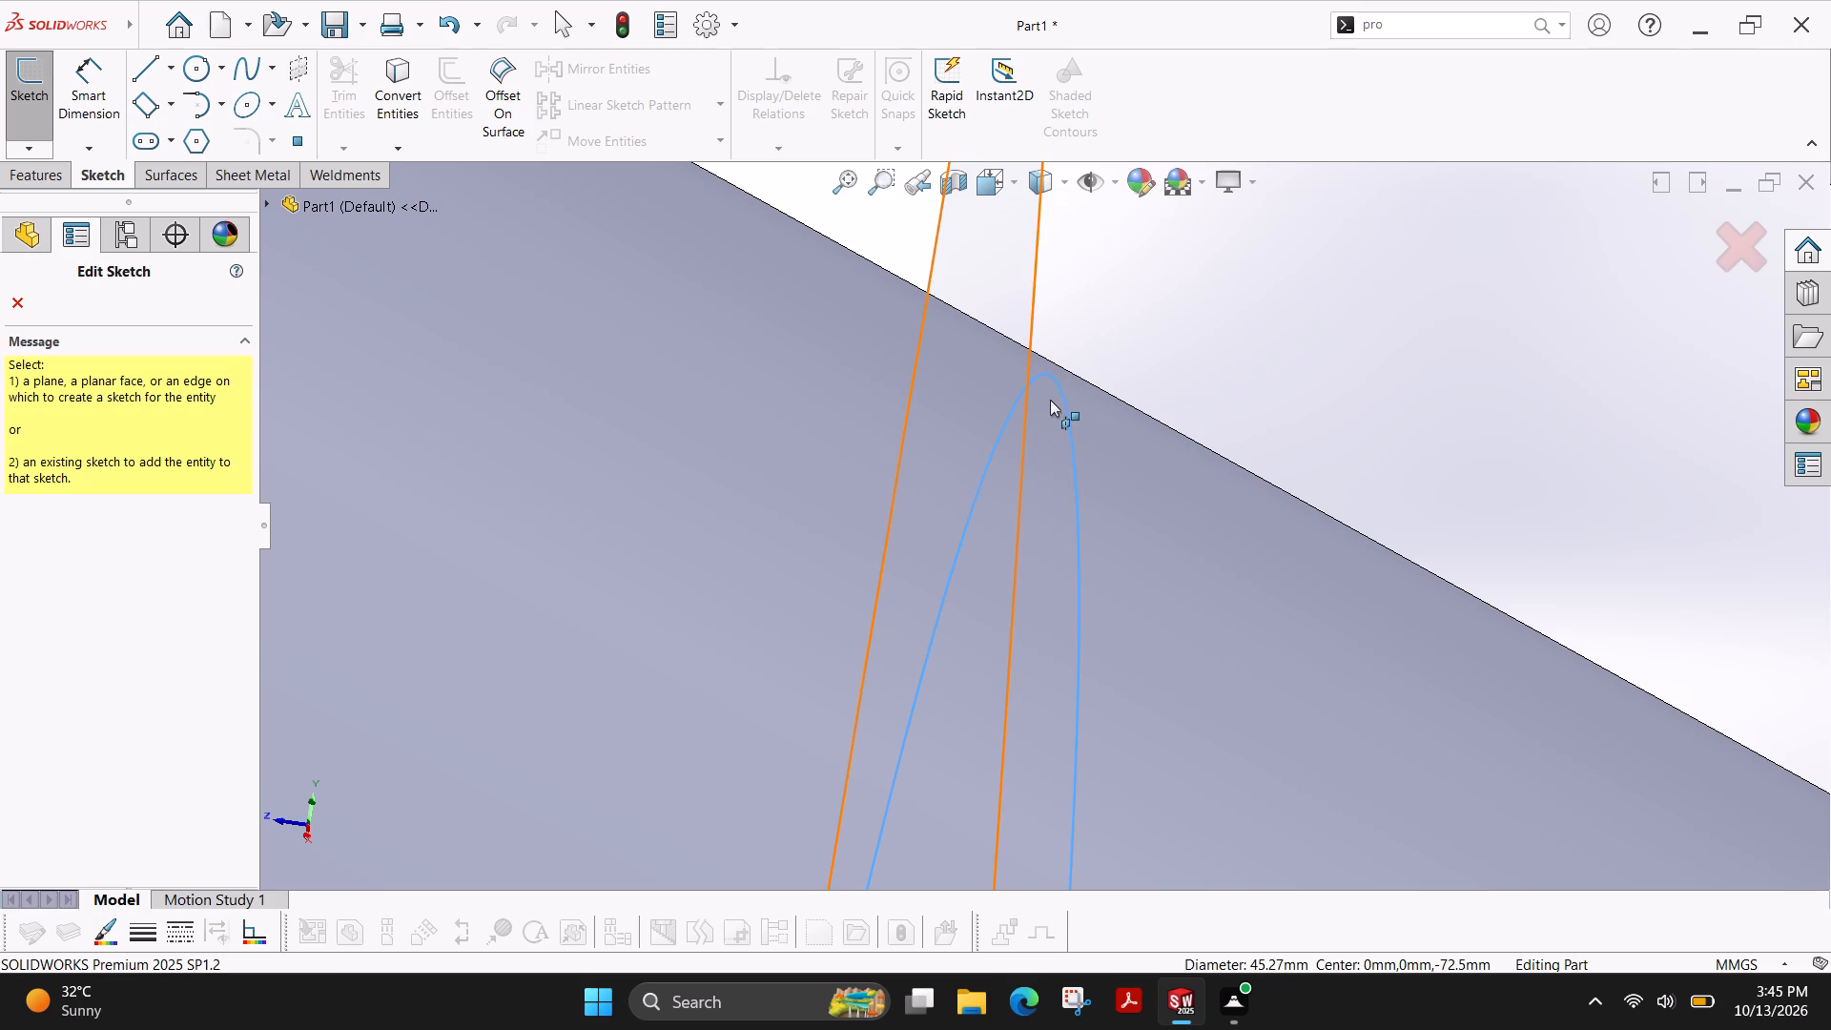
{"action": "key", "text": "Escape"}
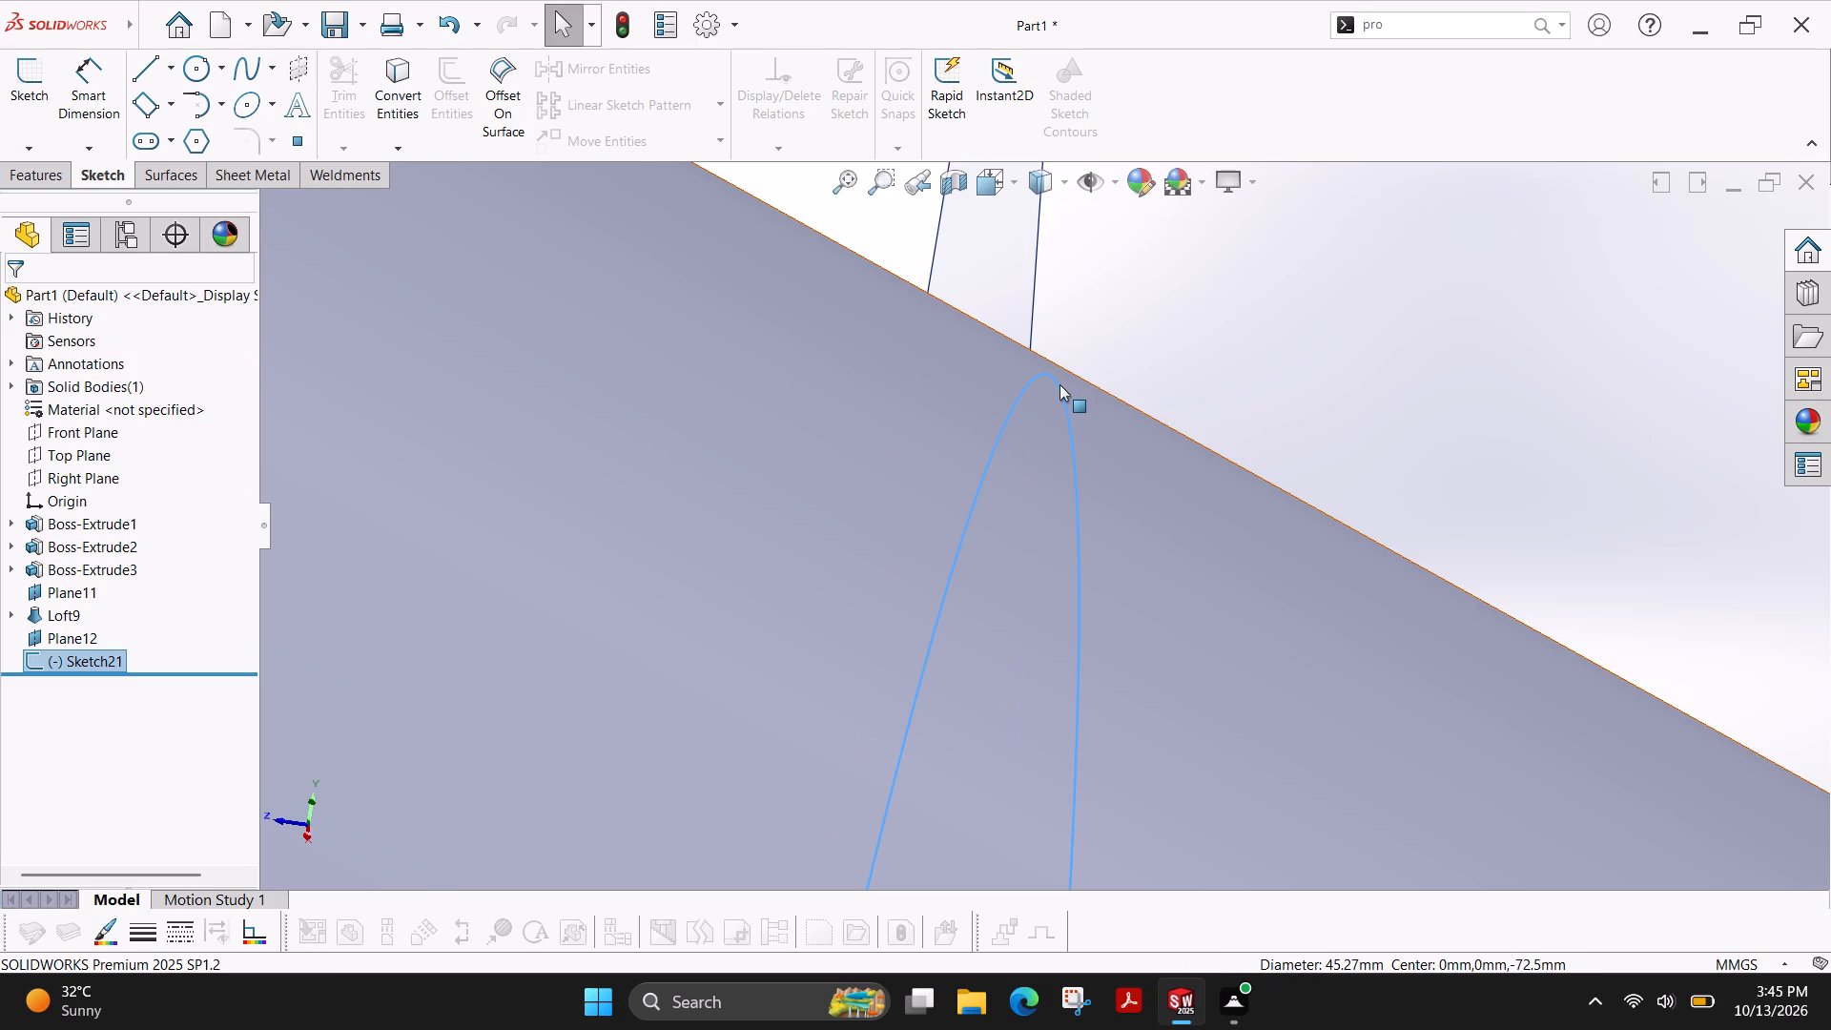
Enlarge the circle inside the cone freehand to about 45.35 mm diameter so its edge meets the cone's upper outline.
{"action": "left_click_drag", "start_coordinate": [1057, 385], "coordinate": [1067, 369]}
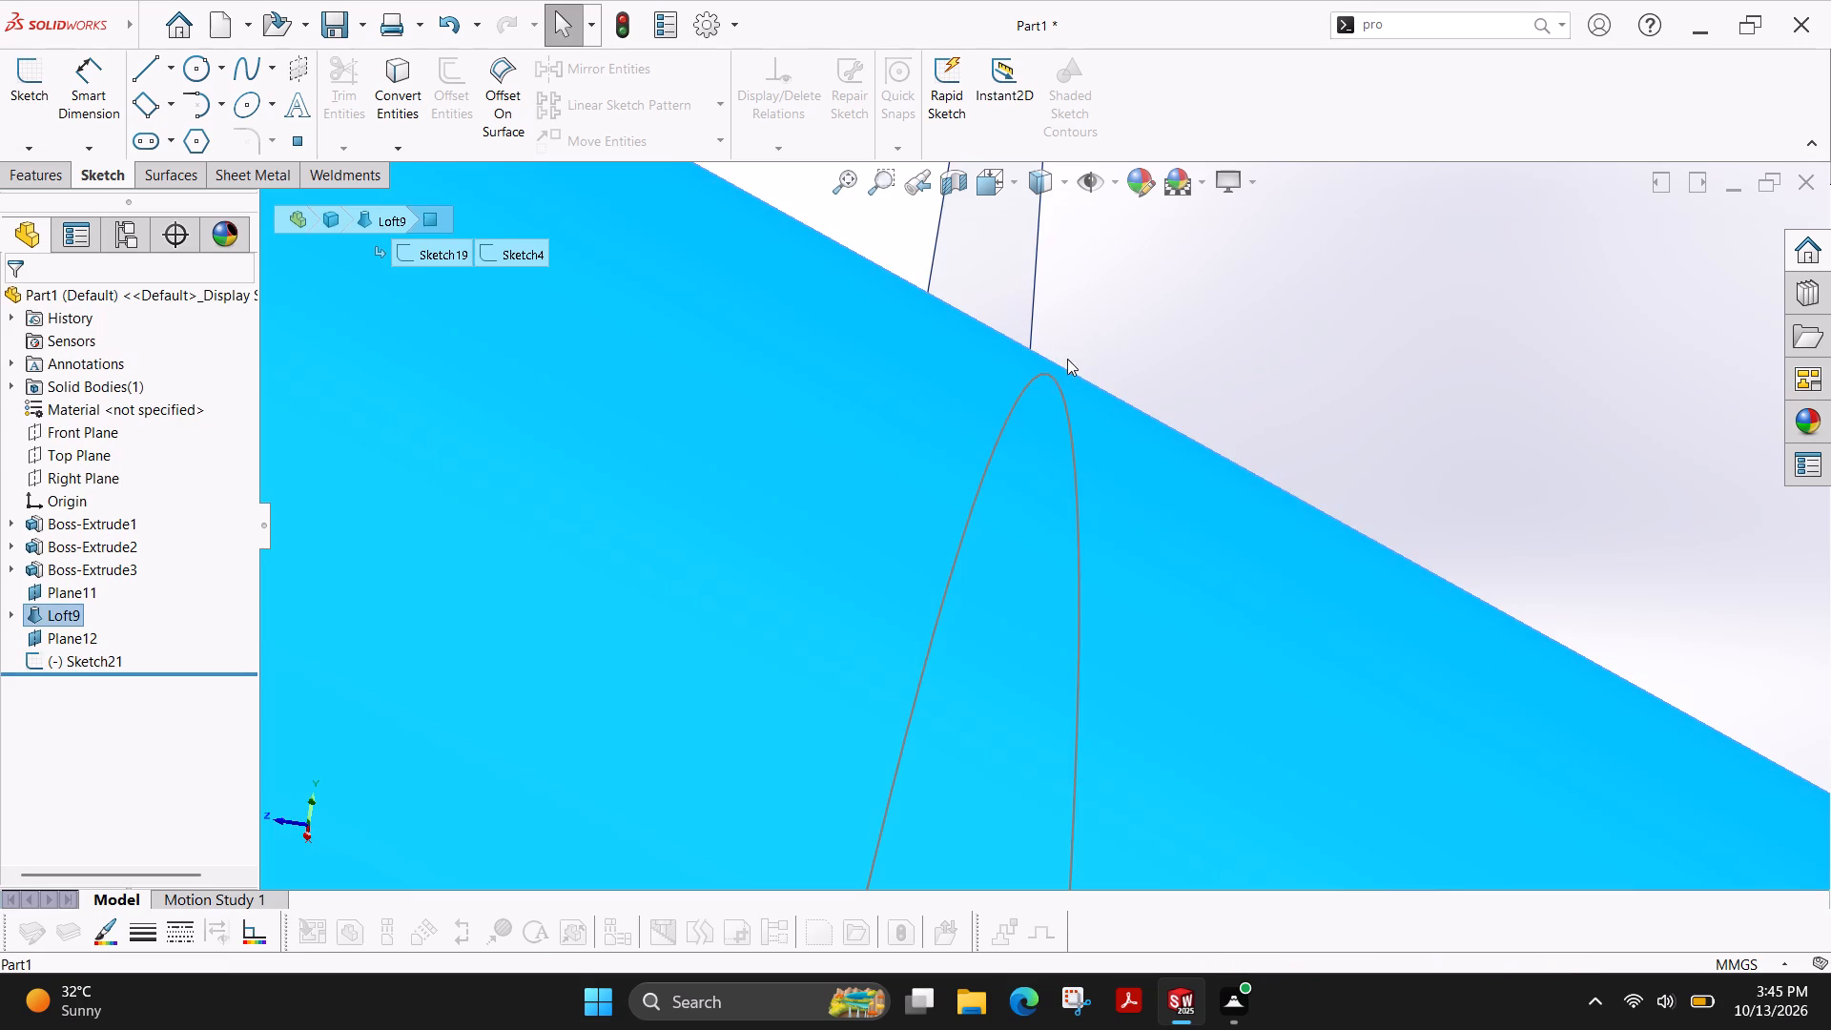
{"action": "key", "text": "Escape"}
{"action": "key", "text": "Escape"}
{"action": "left_click", "coordinate": [1045, 375]}
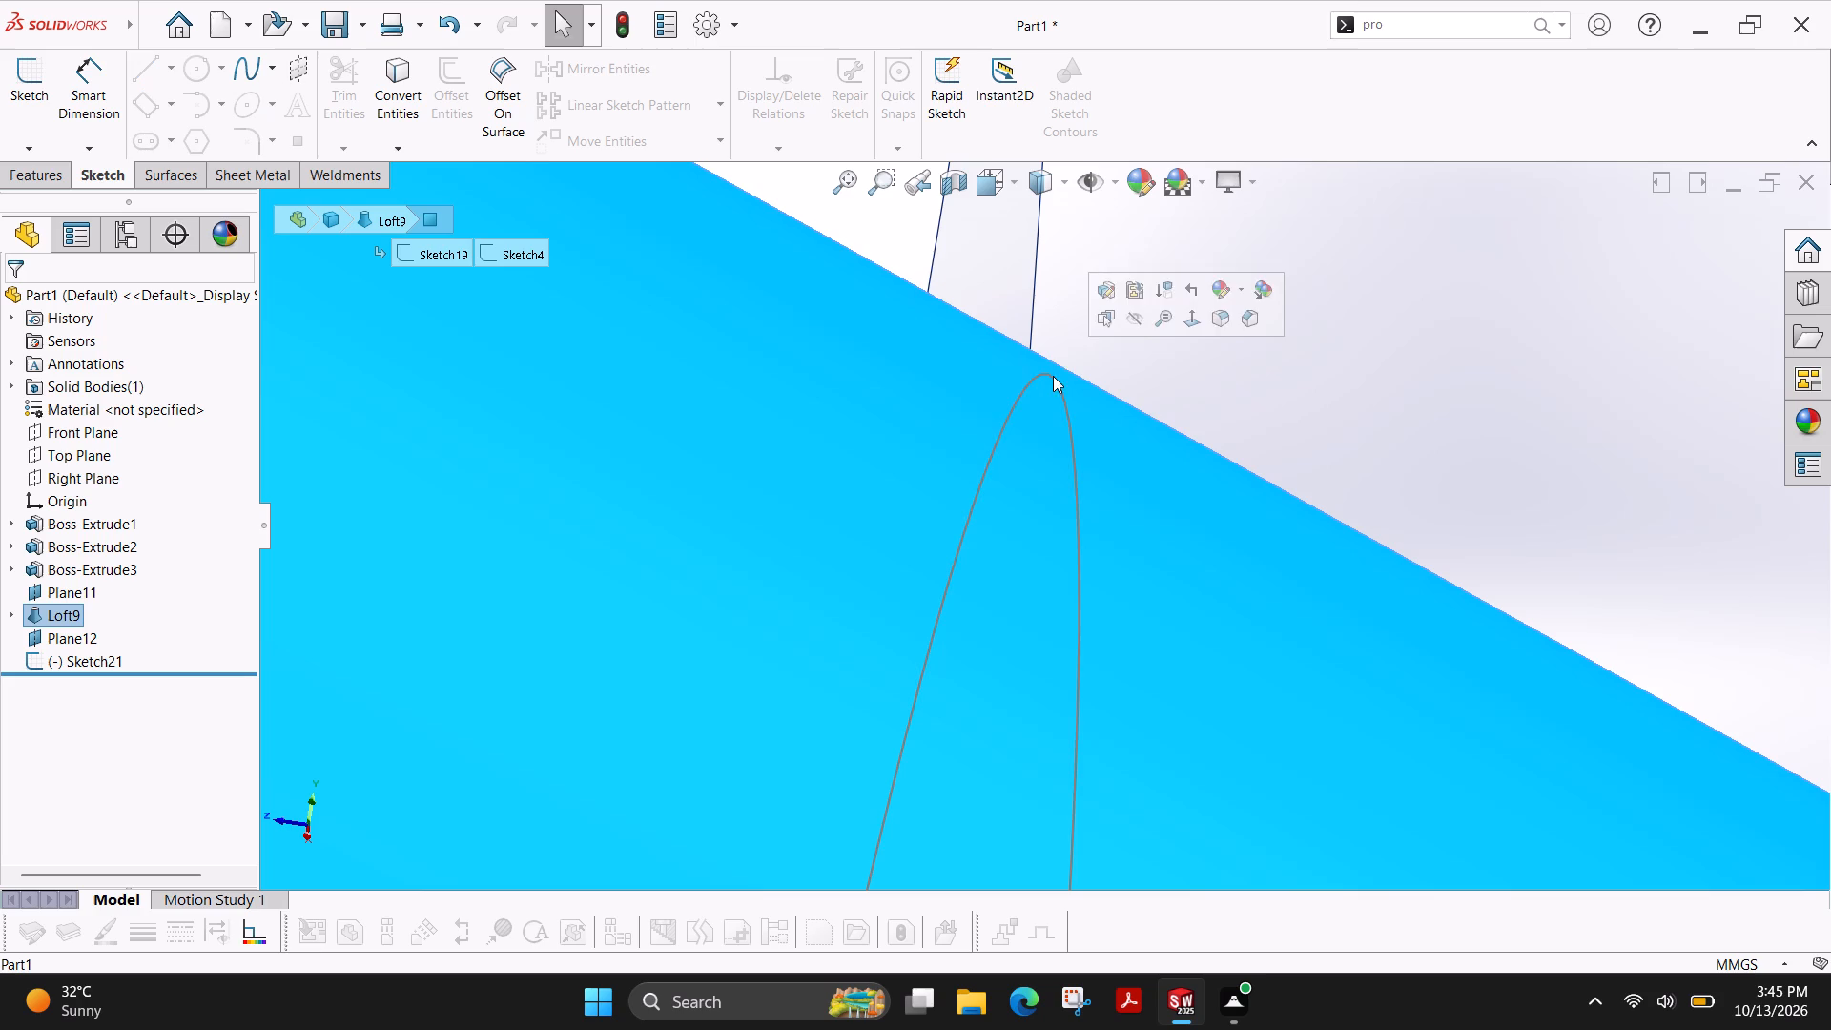
{"action": "key", "text": "Escape"}
{"action": "left_click_drag", "start_coordinate": [1069, 422], "coordinate": [1078, 397]}
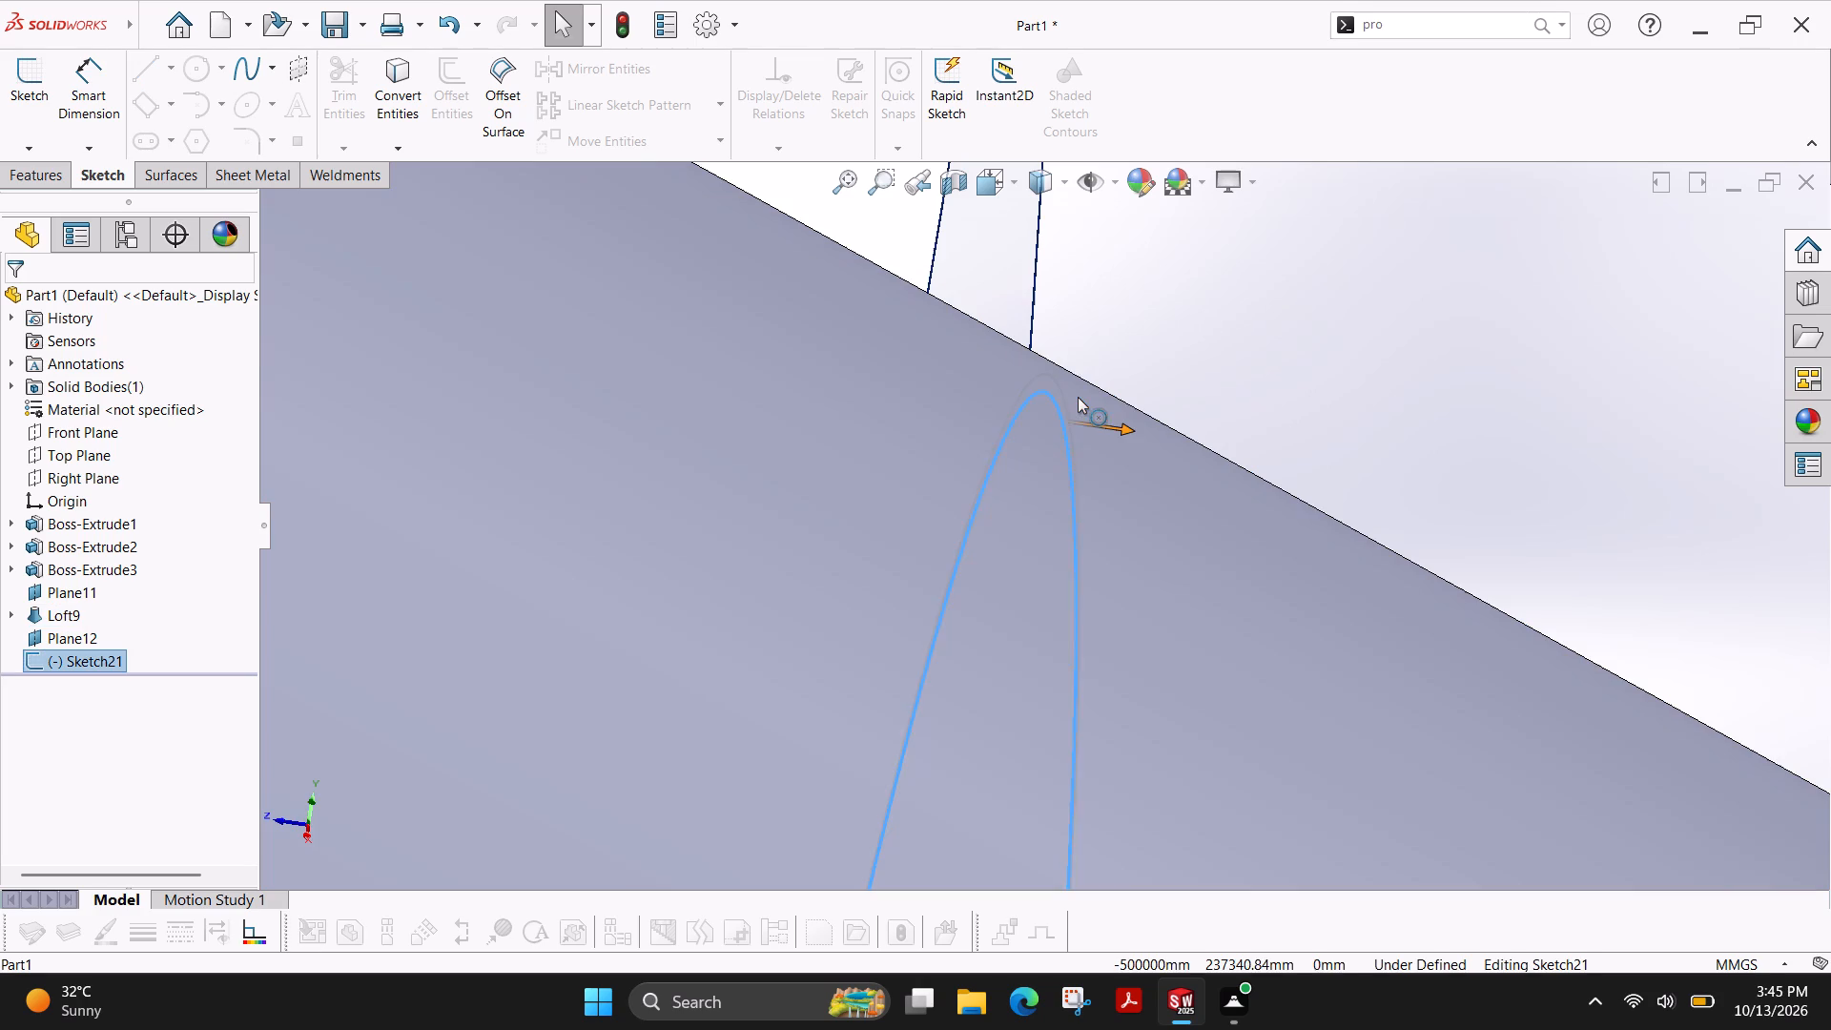
{"action": "left_click_drag", "start_coordinate": [1078, 397], "coordinate": [1054, 366]}
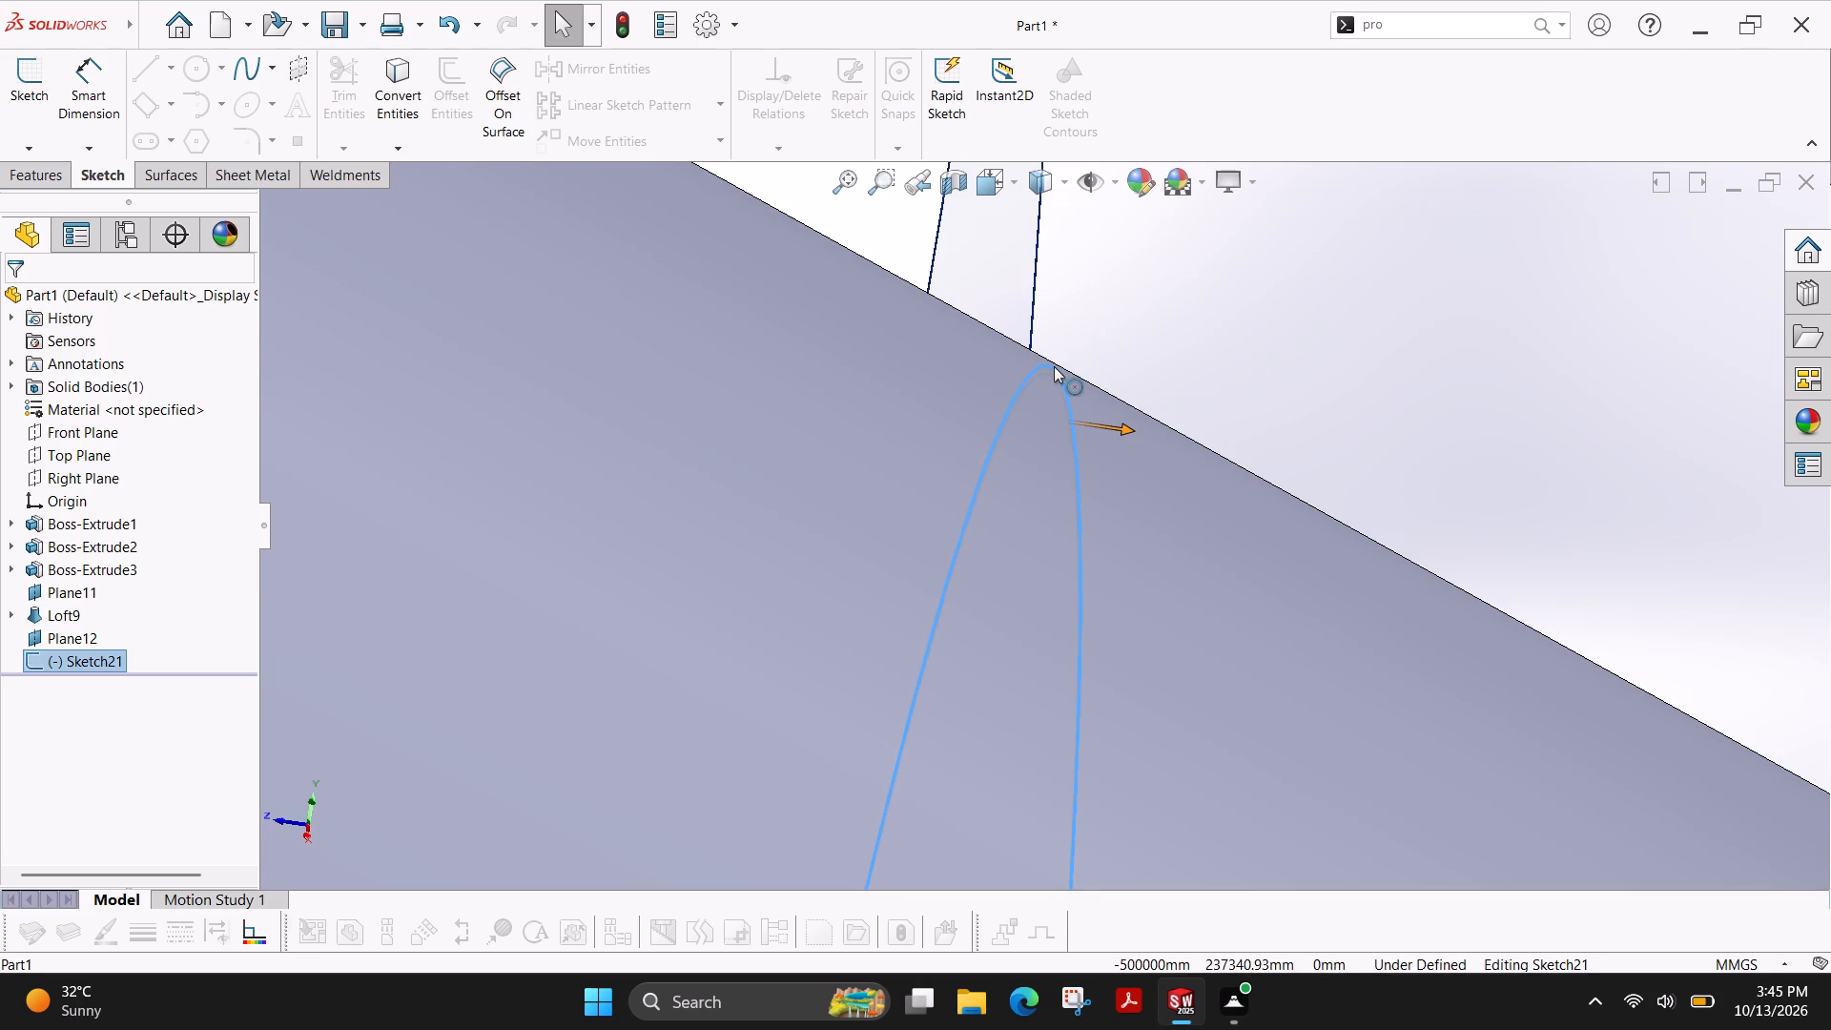
{"action": "left_click_drag", "start_coordinate": [1054, 366], "coordinate": [1062, 364]}
{"action": "scroll", "coordinate": [1226, 491], "scroll_direction": "down", "scroll_amount": 3}
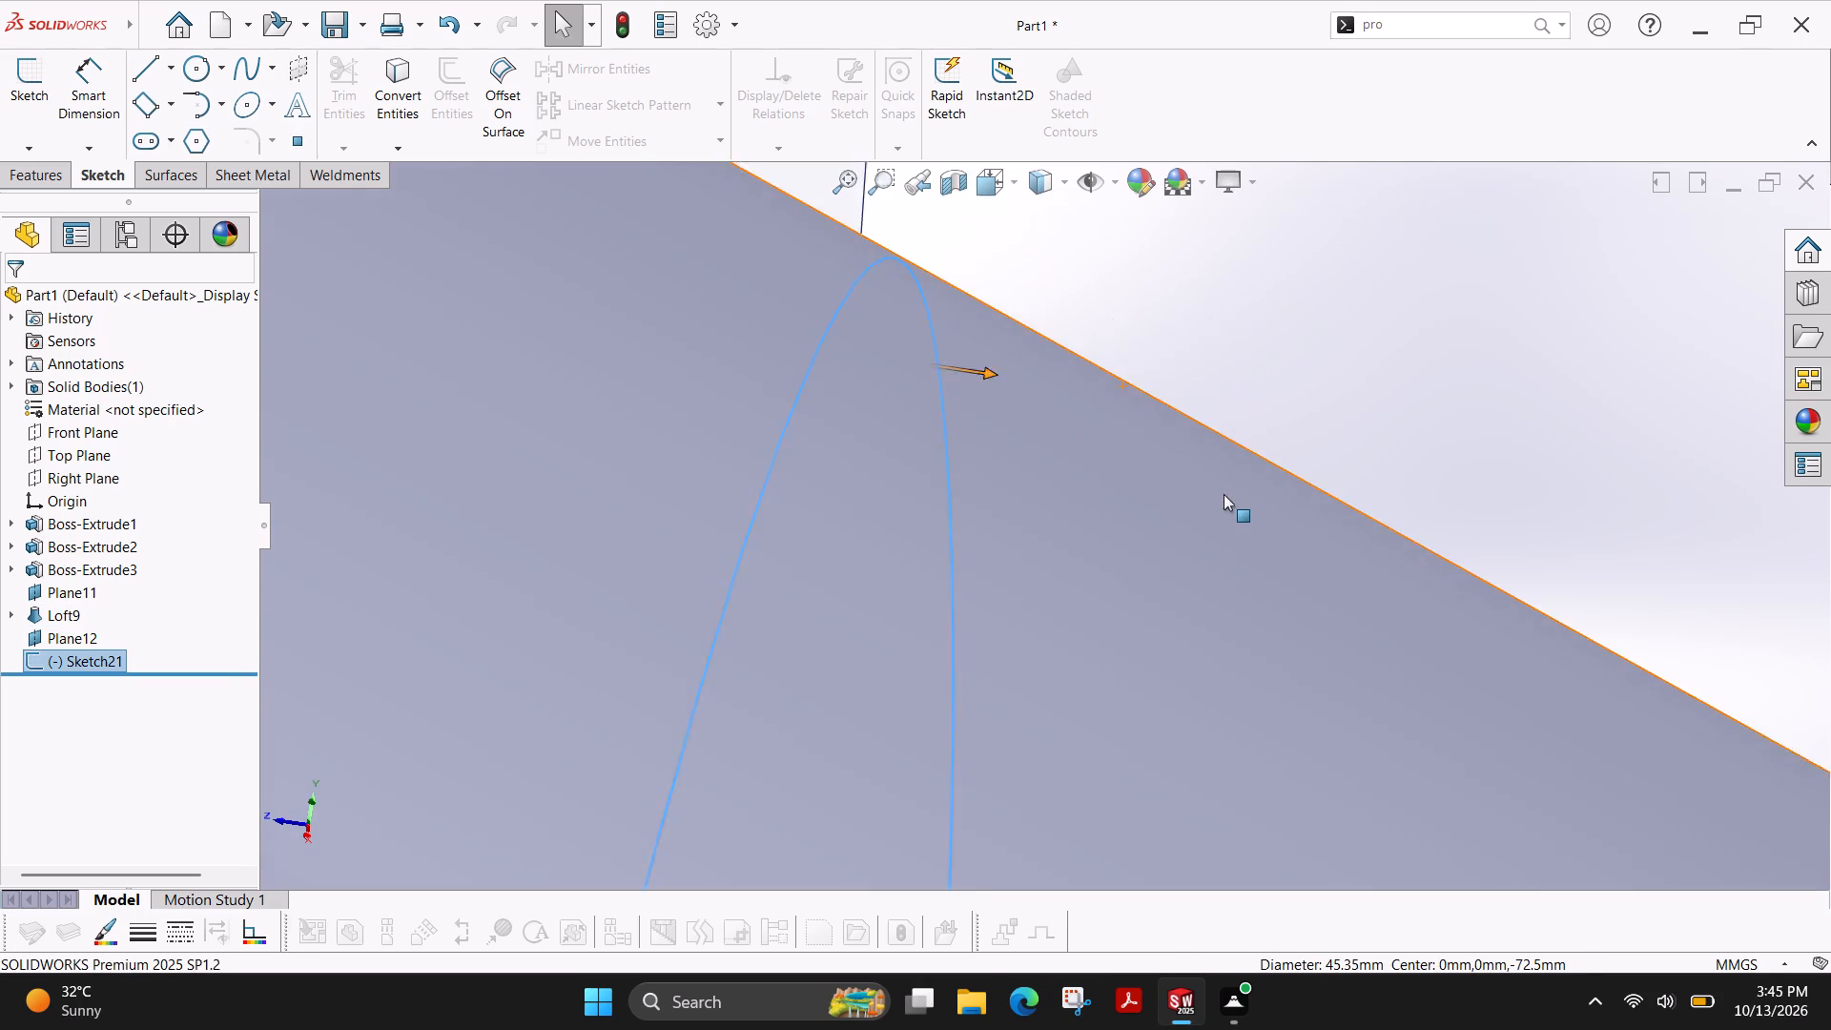
Cut a groove around the cone near its small end with a 5 mm circular-profile Swept Cut along the circle.
{"action": "scroll", "coordinate": [1224, 494], "scroll_direction": "up", "scroll_amount": 4}
{"action": "scroll", "coordinate": [1224, 494], "scroll_direction": "up", "scroll_amount": 19}
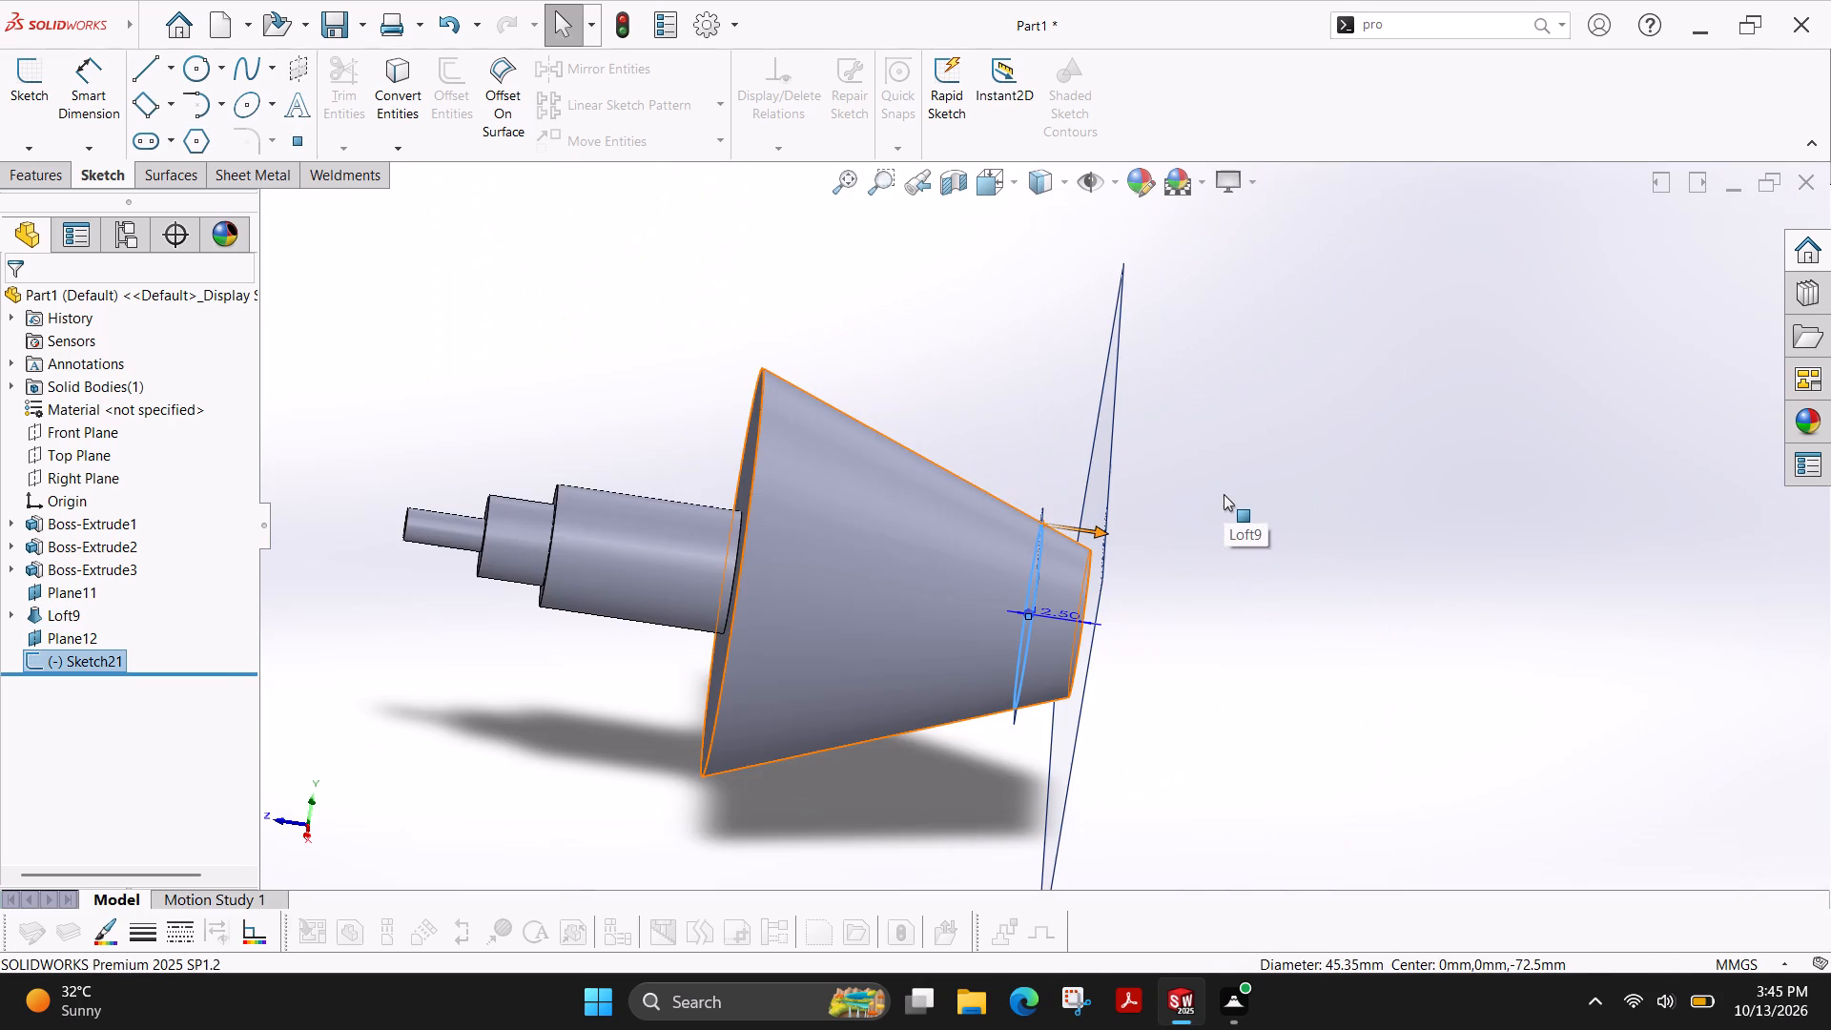
{"action": "scroll", "coordinate": [1039, 554], "scroll_direction": "up", "scroll_amount": 2}
{"action": "scroll", "coordinate": [1039, 554], "scroll_direction": "down", "scroll_amount": 3}
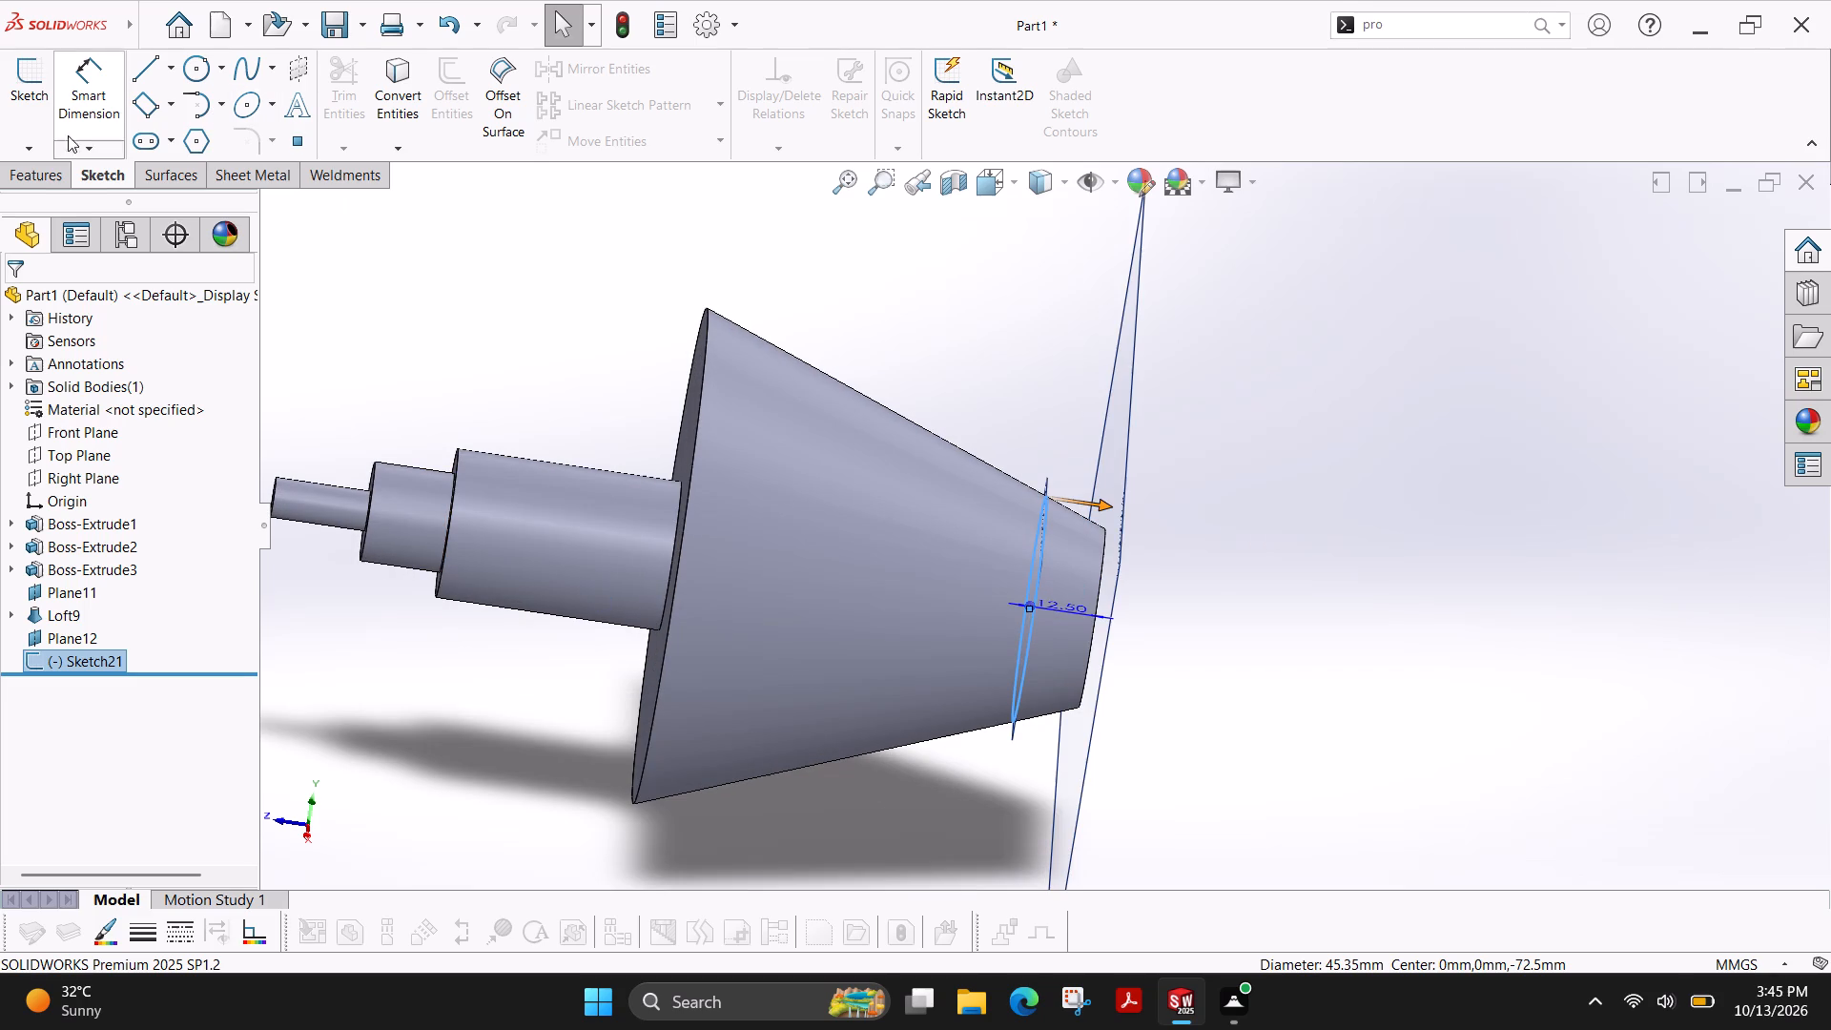
{"action": "left_click", "coordinate": [57, 178]}
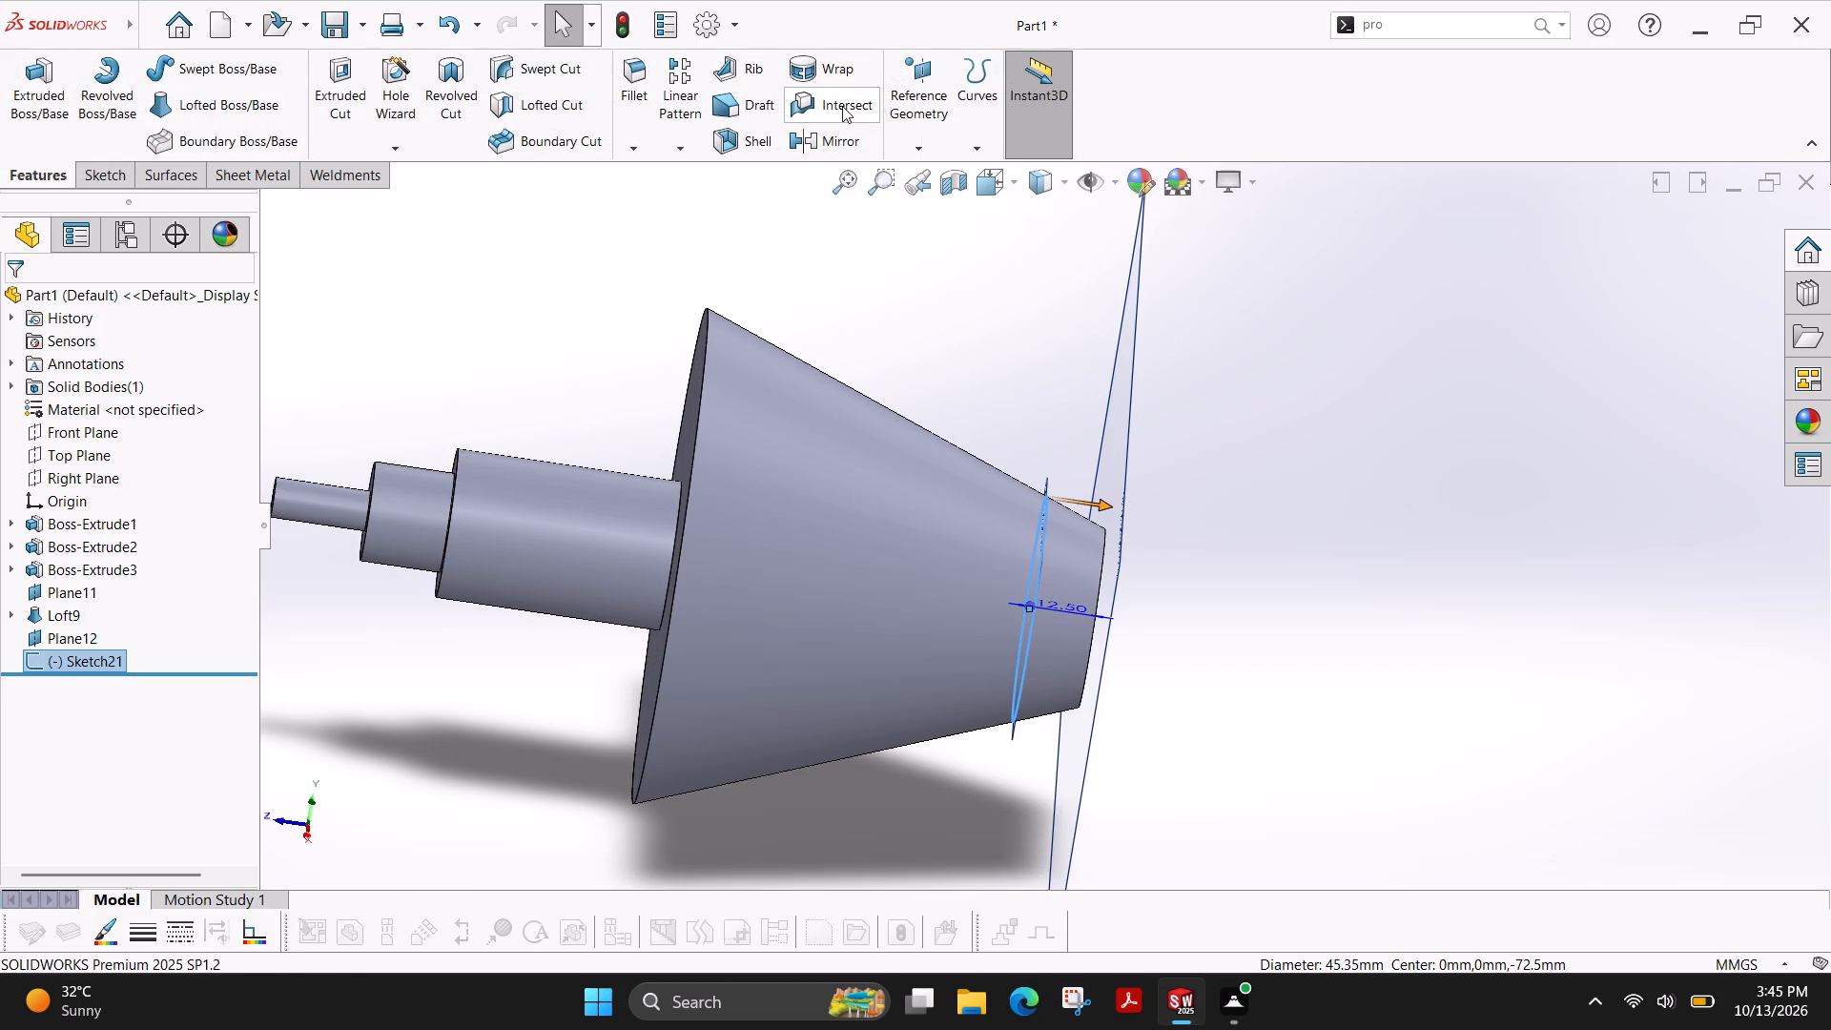
{"action": "left_click", "coordinate": [502, 76]}
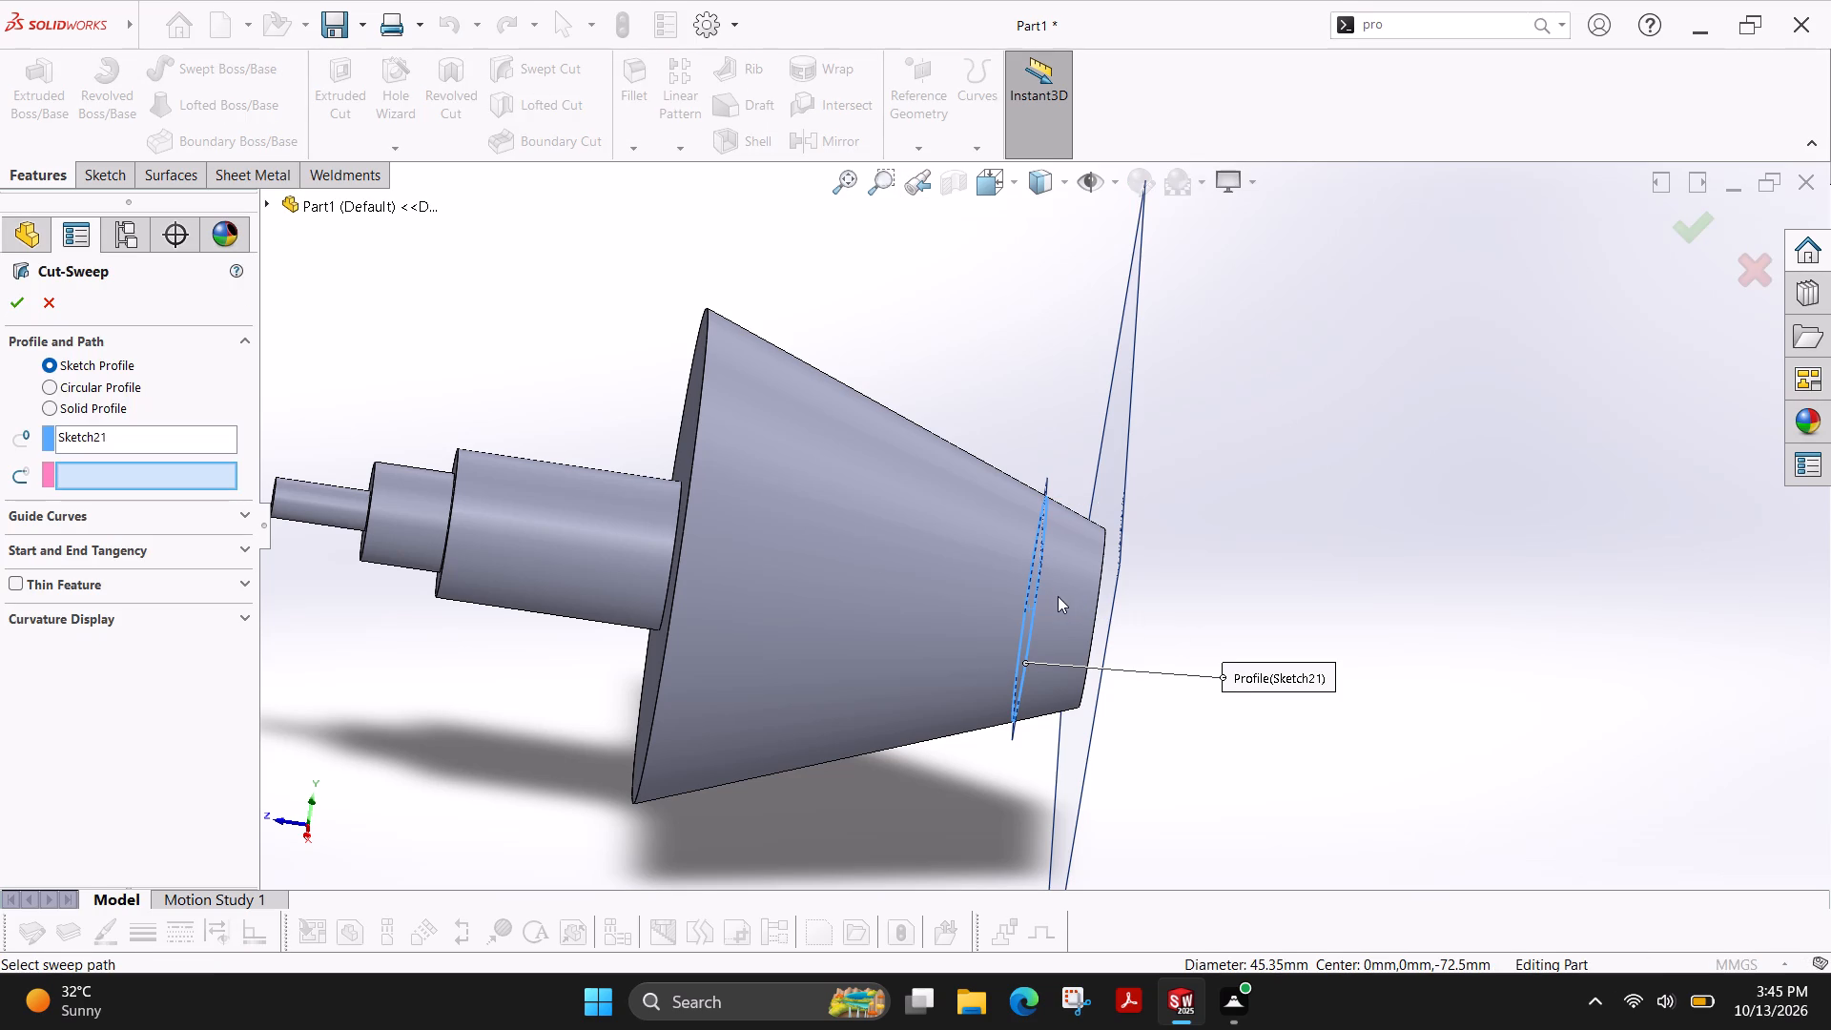
{"action": "middle_click_drag", "start_coordinate": [1113, 546], "coordinate": [1070, 558], "text": "ctrl+shift"}
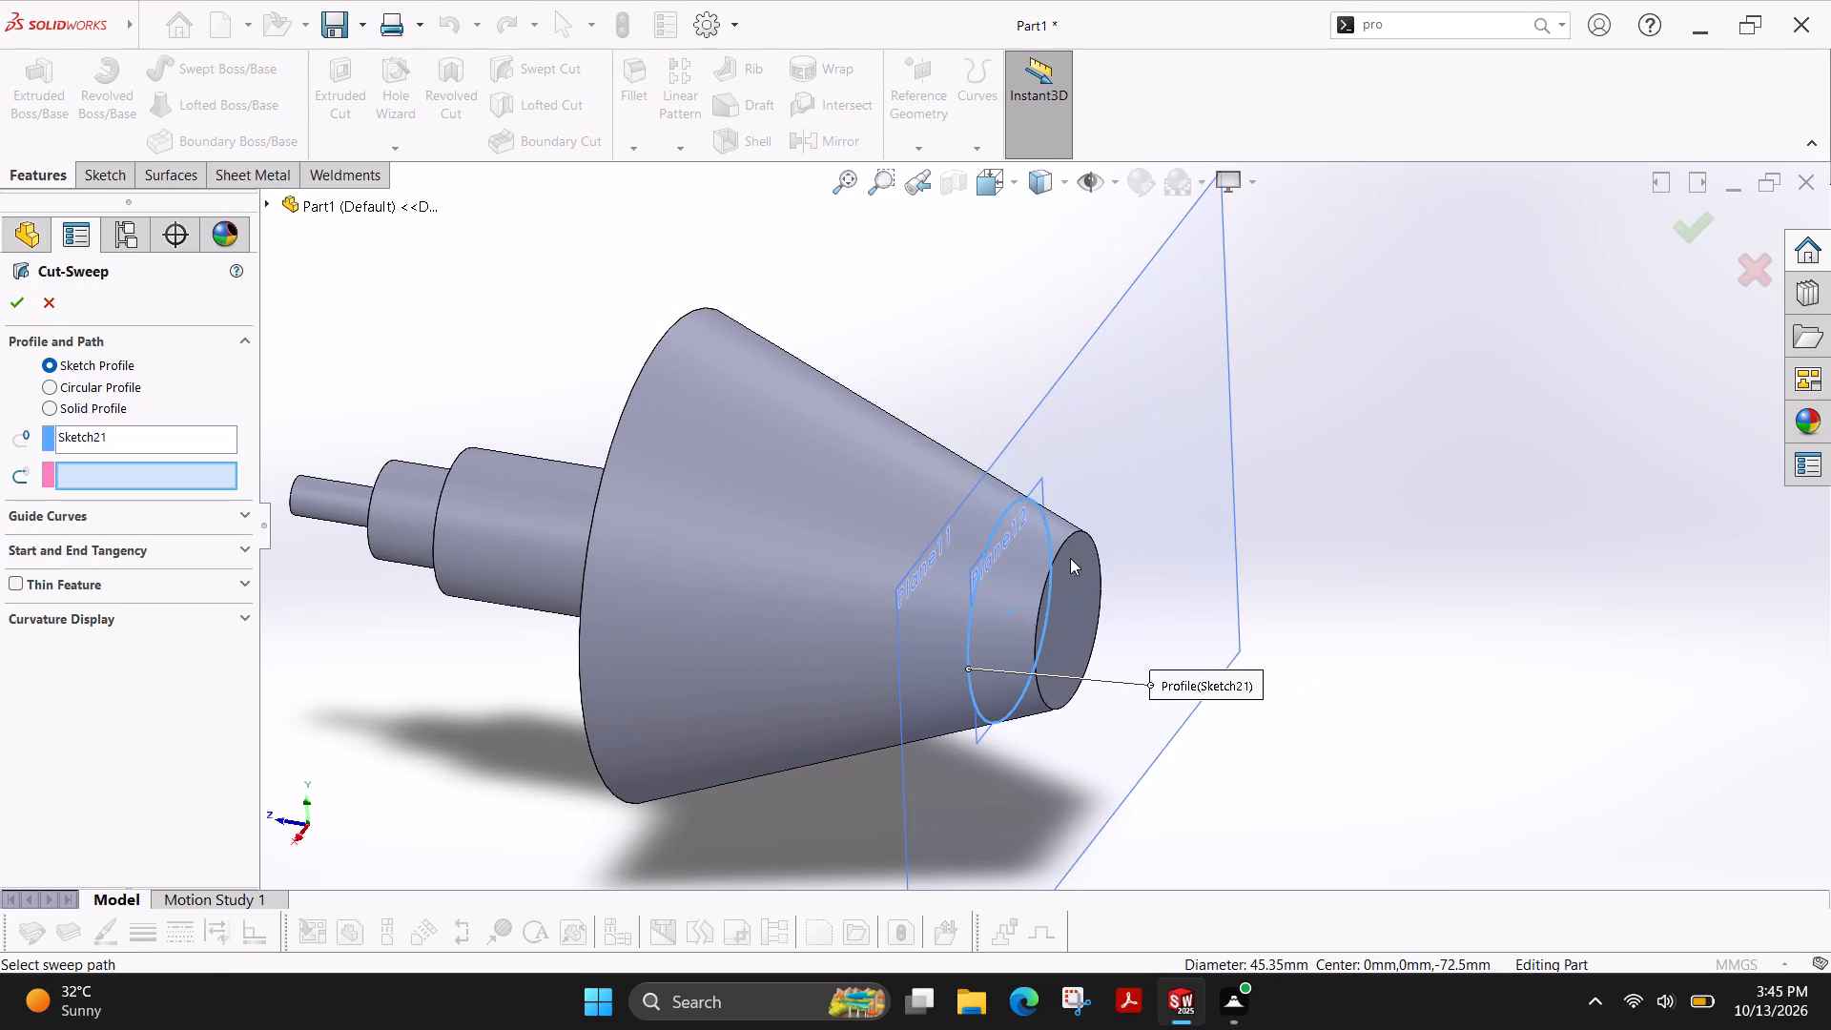
{"action": "left_click", "coordinate": [72, 387]}
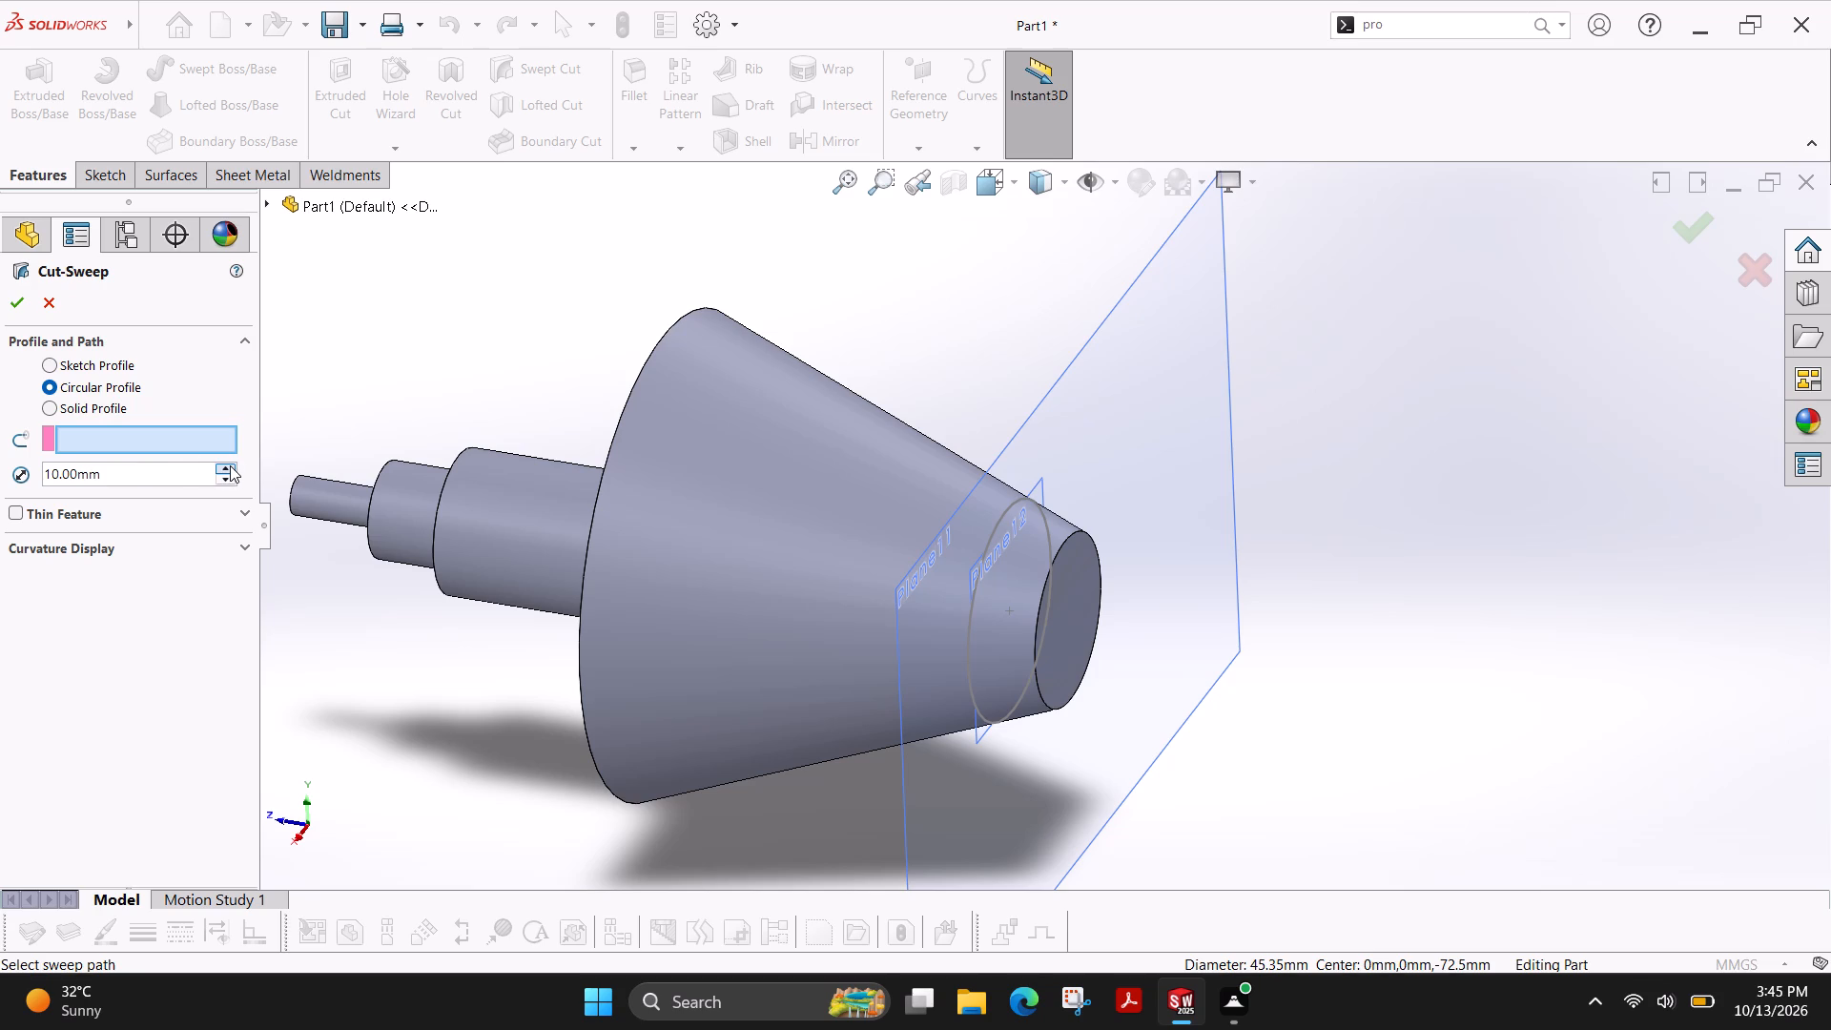
{"action": "left_click", "coordinate": [104, 383]}
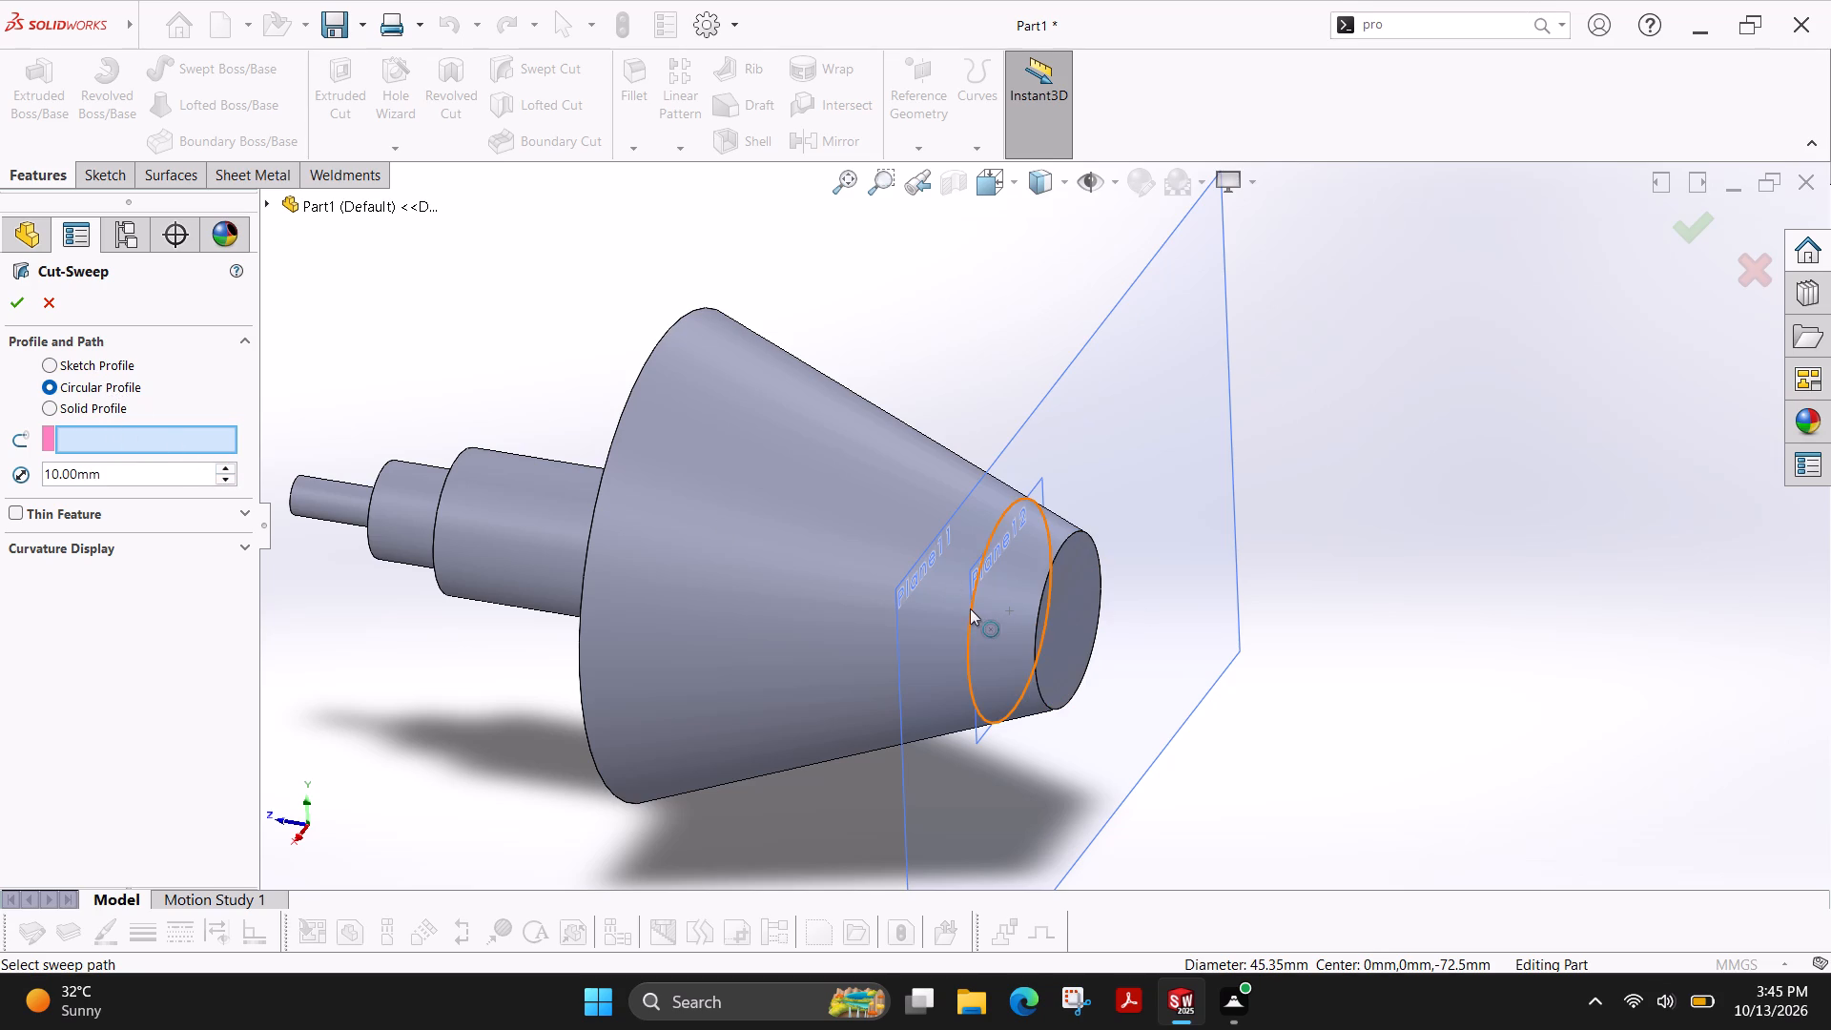
{"action": "left_click", "coordinate": [970, 608]}
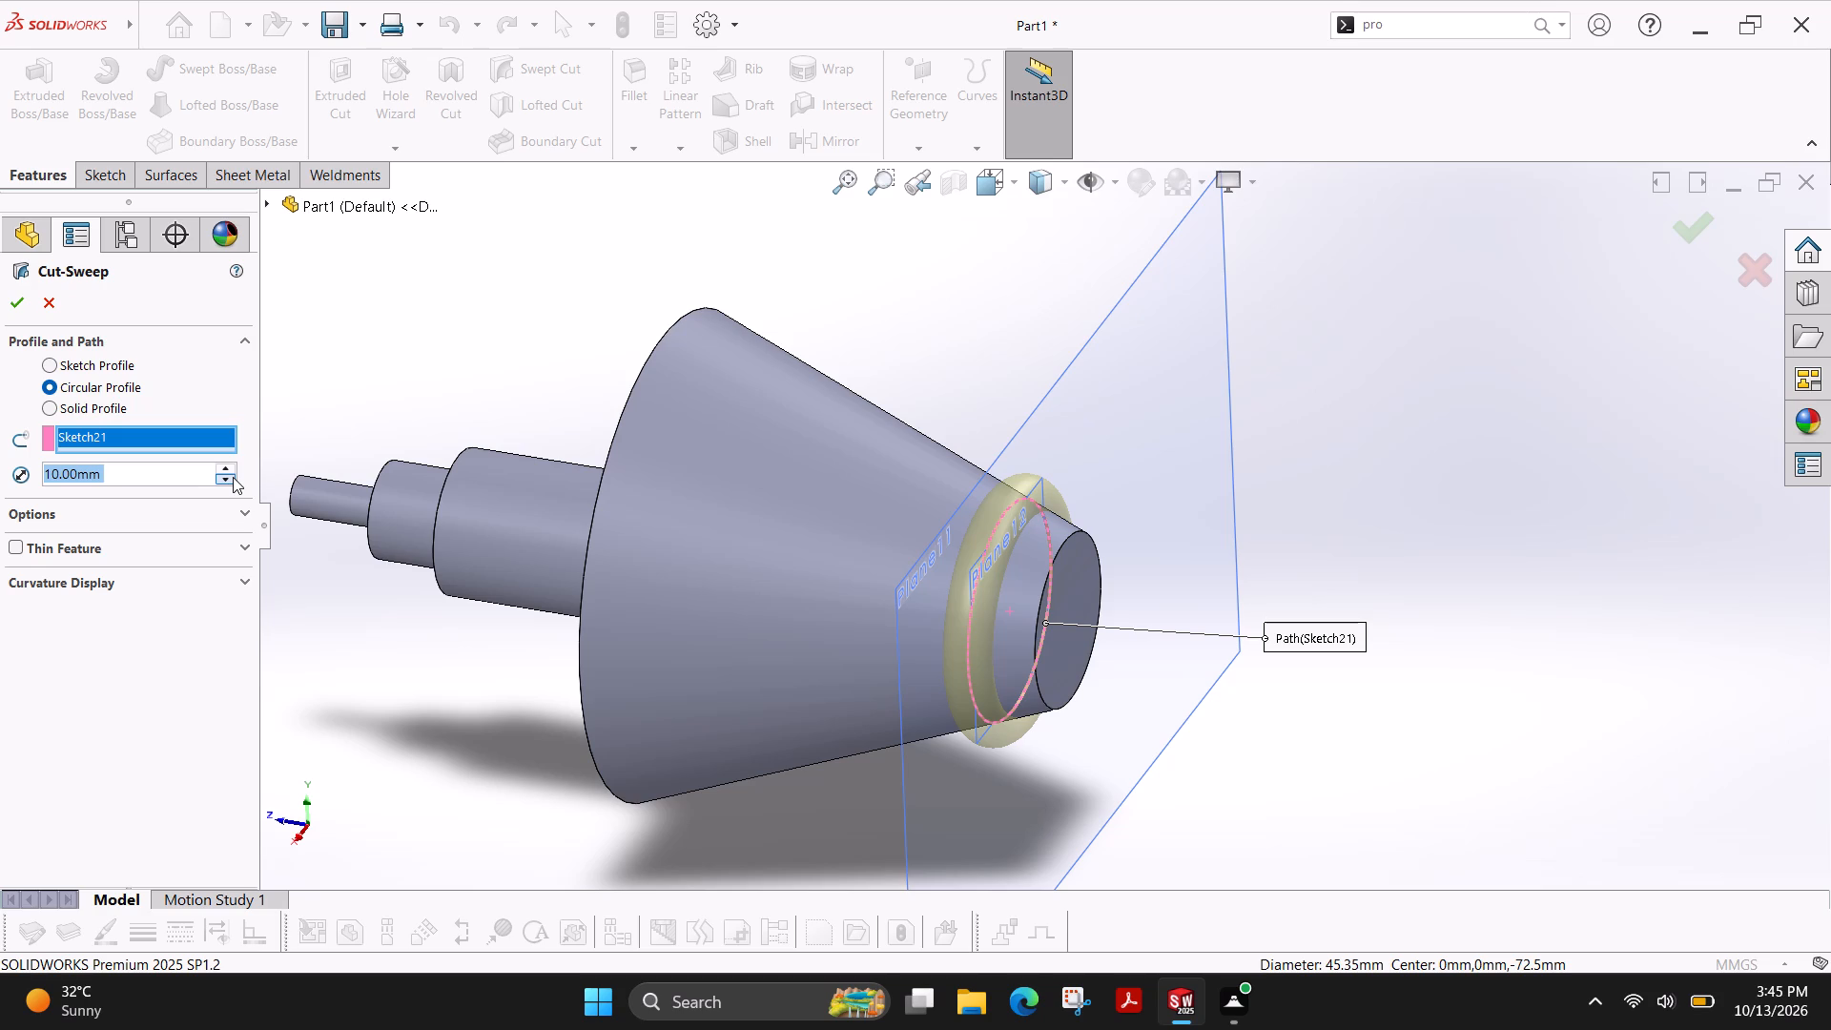
{"action": "left_click", "coordinate": [222, 479]}
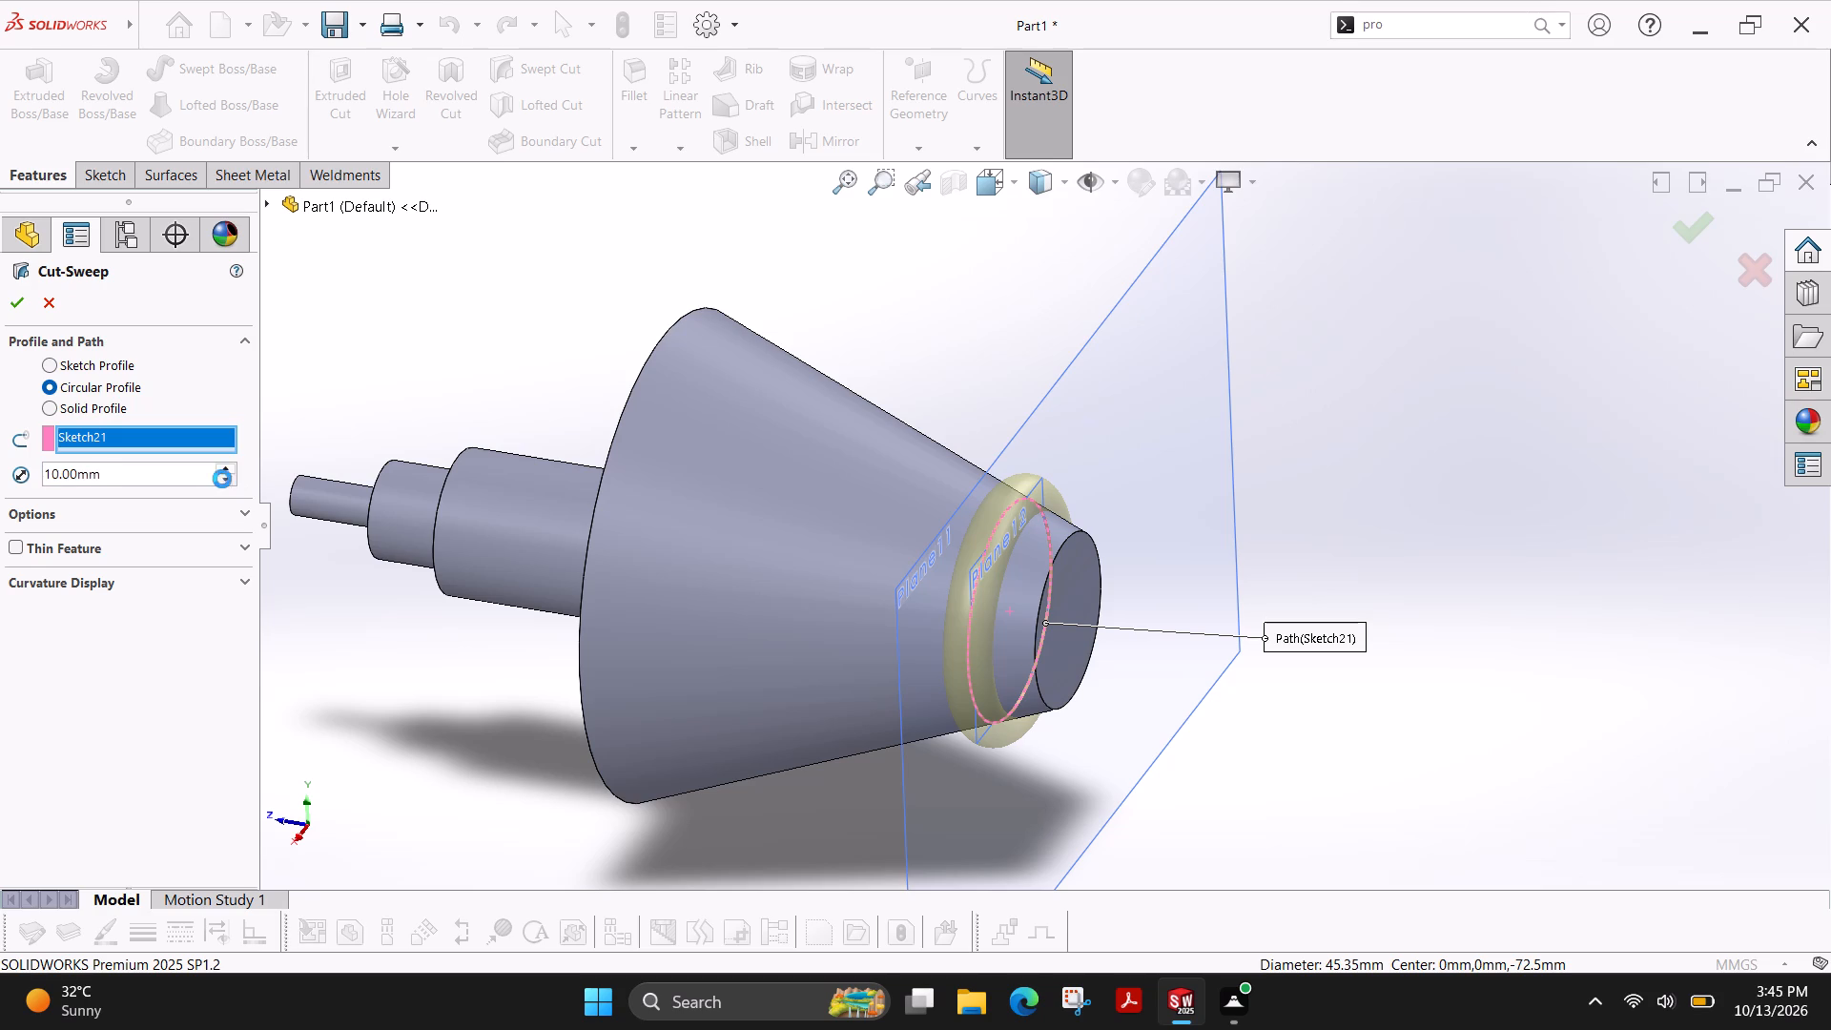
{"action": "double_click", "coordinate": [177, 469]}
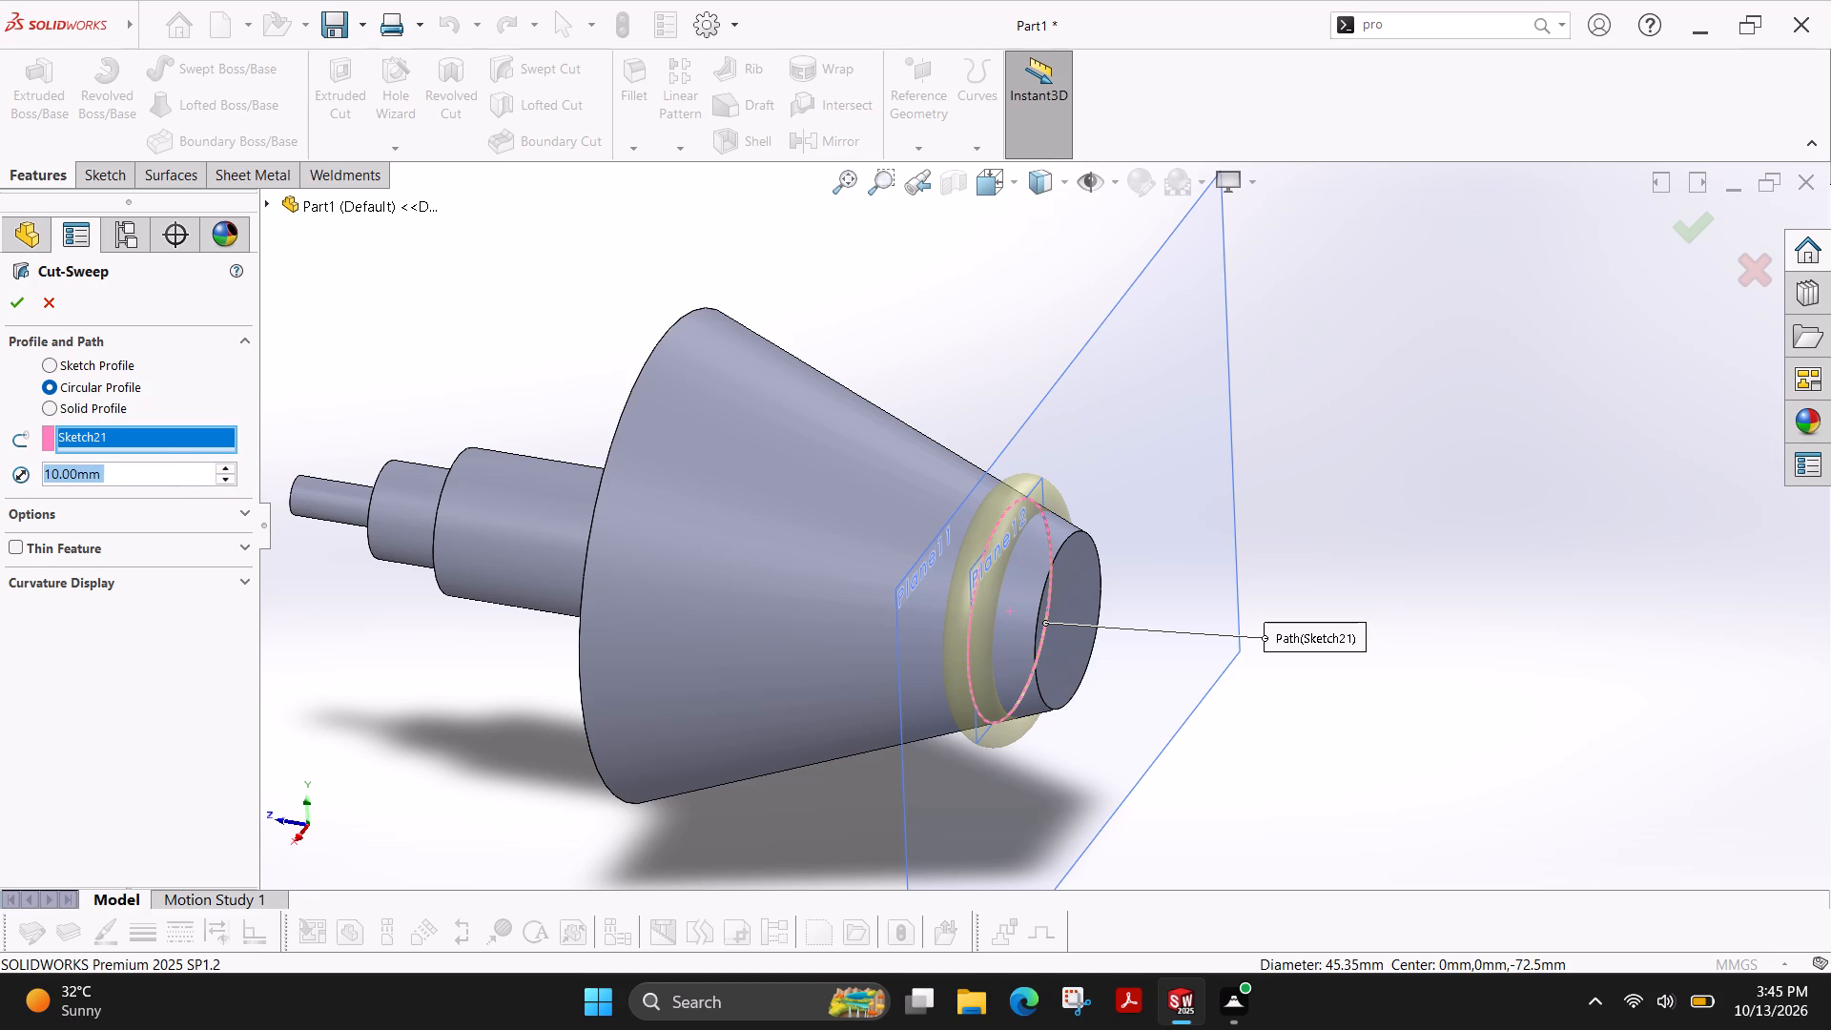
{"action": "key", "text": "5"}
{"action": "key", "text": "Return"}
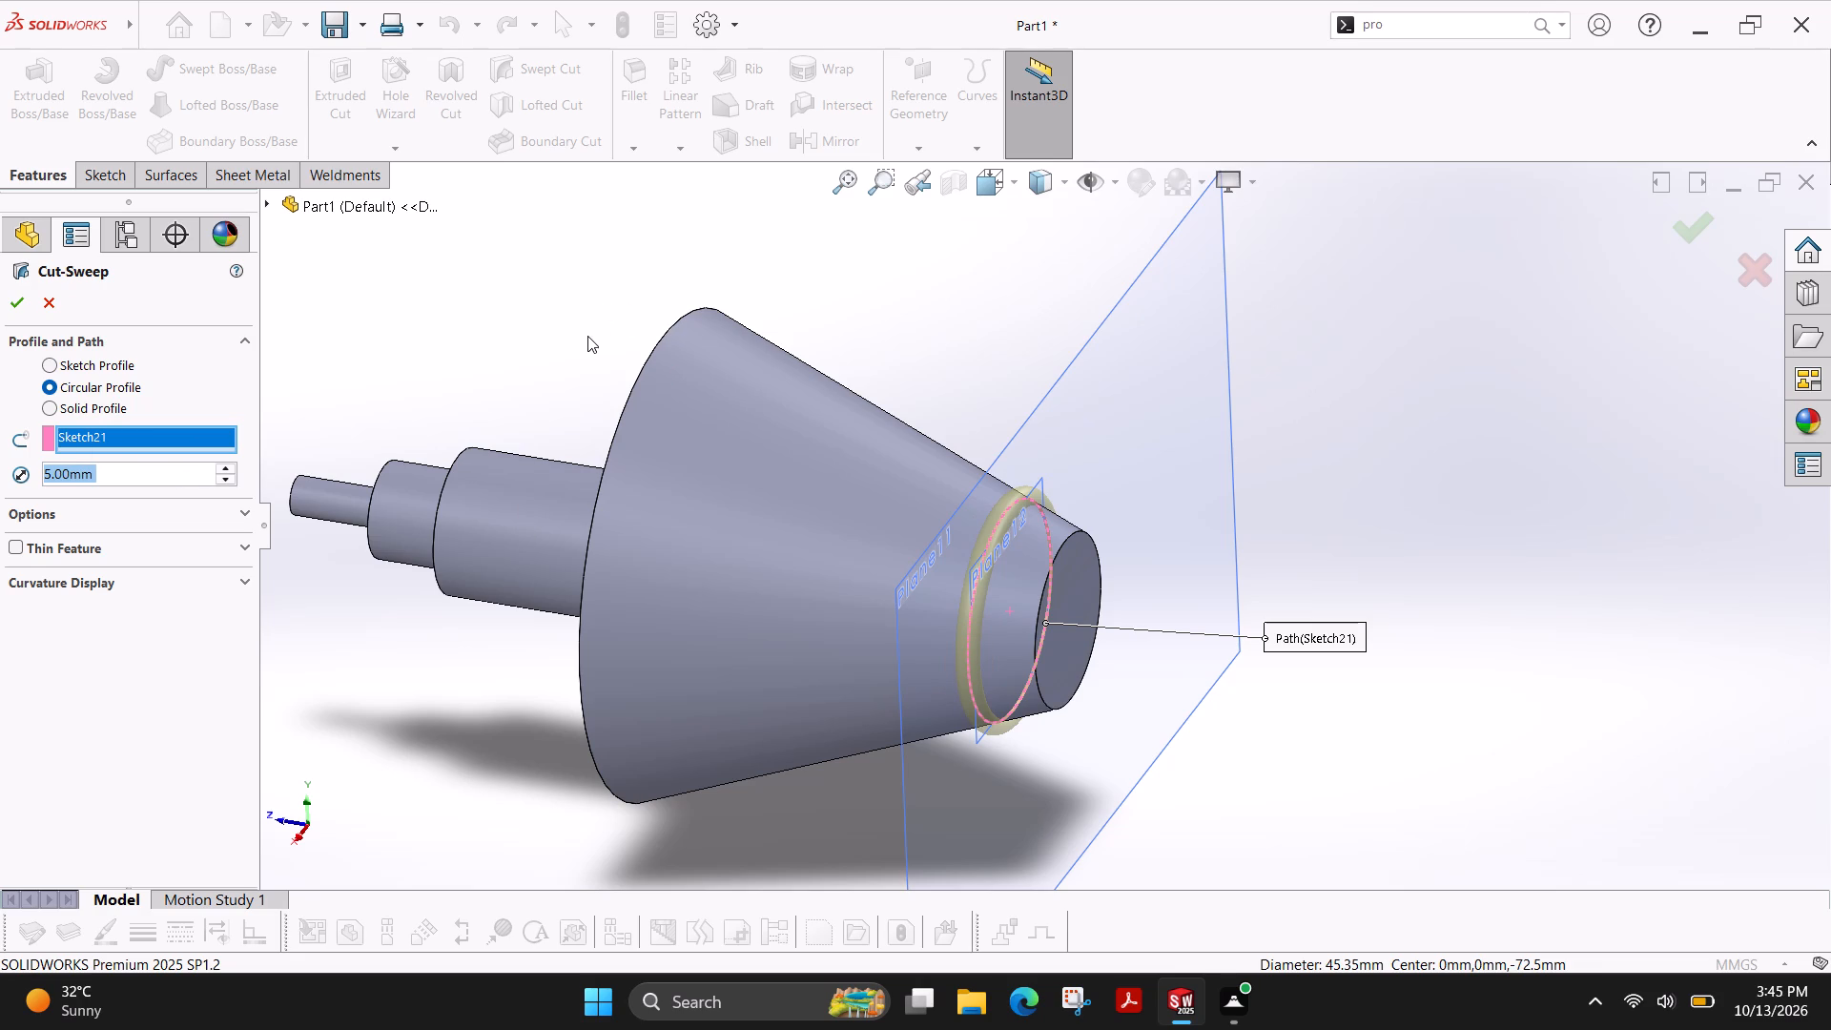
{"action": "middle_click_drag", "start_coordinate": [587, 336], "coordinate": [633, 365], "text": "ctrl+shift"}
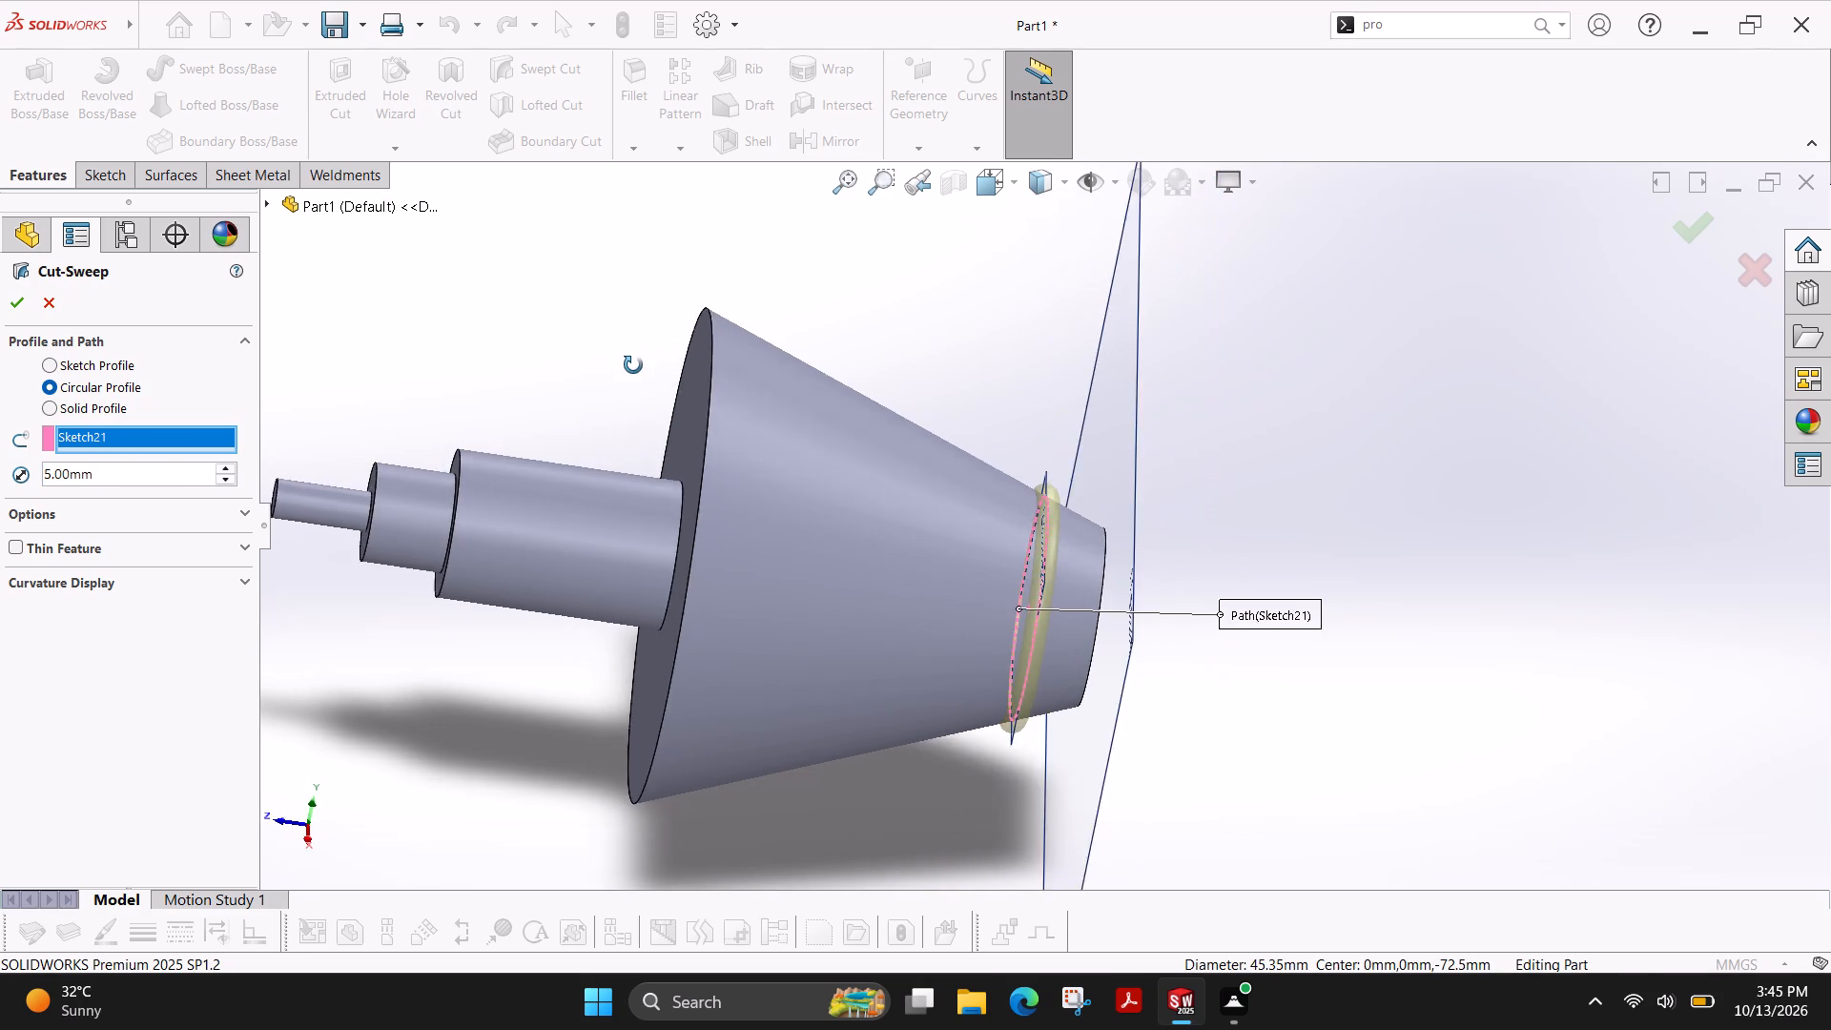
{"action": "middle_click_drag", "start_coordinate": [633, 365], "coordinate": [624, 366], "text": "ctrl+shift"}
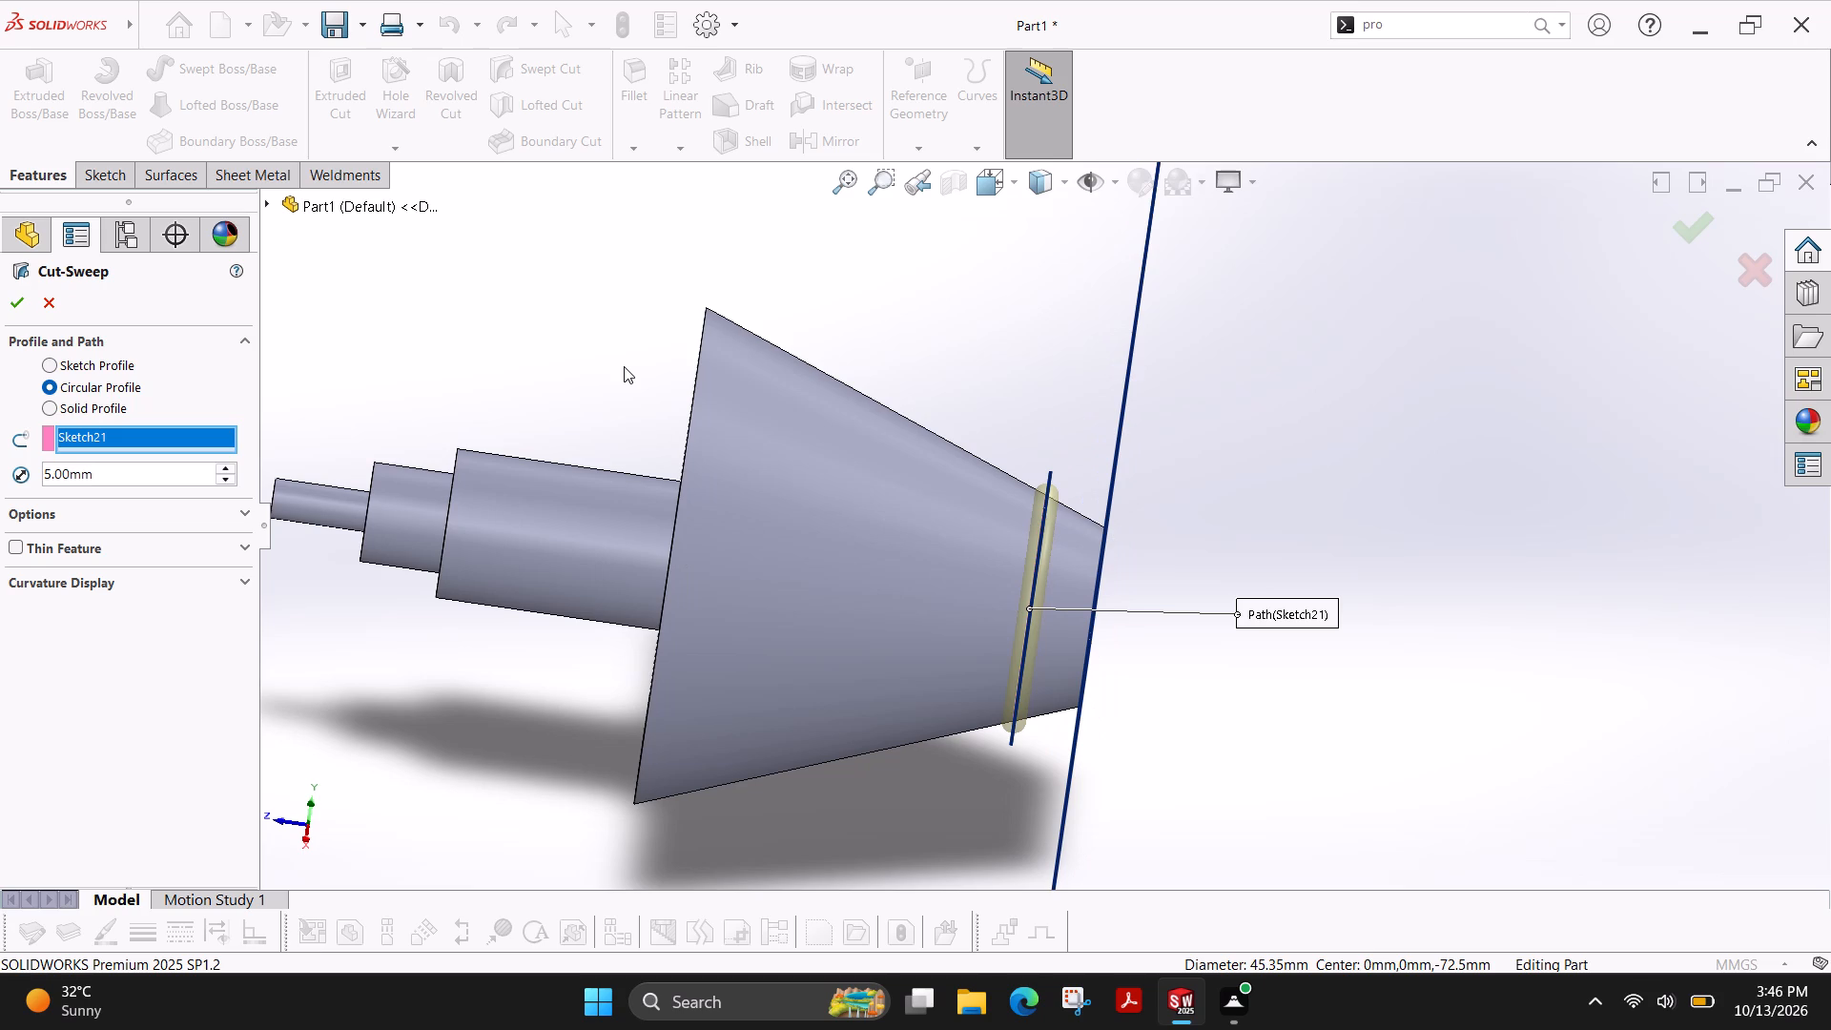
{"action": "left_click", "coordinate": [19, 297]}
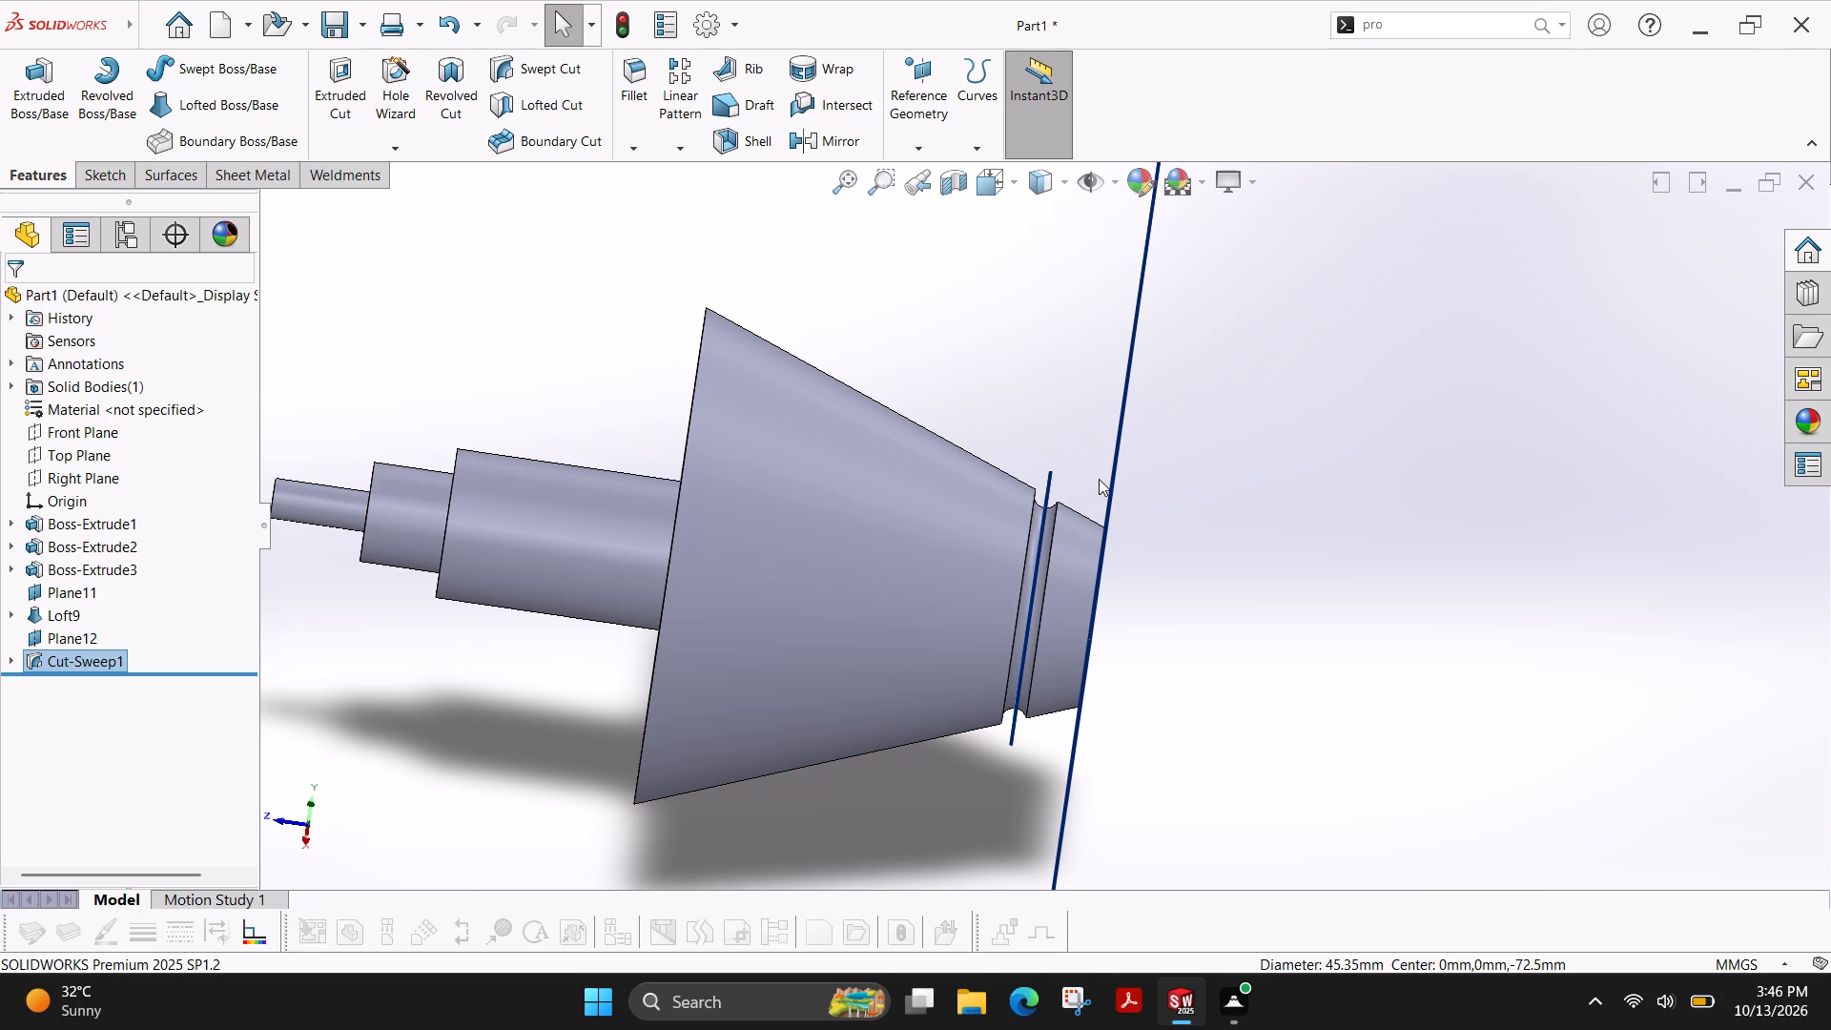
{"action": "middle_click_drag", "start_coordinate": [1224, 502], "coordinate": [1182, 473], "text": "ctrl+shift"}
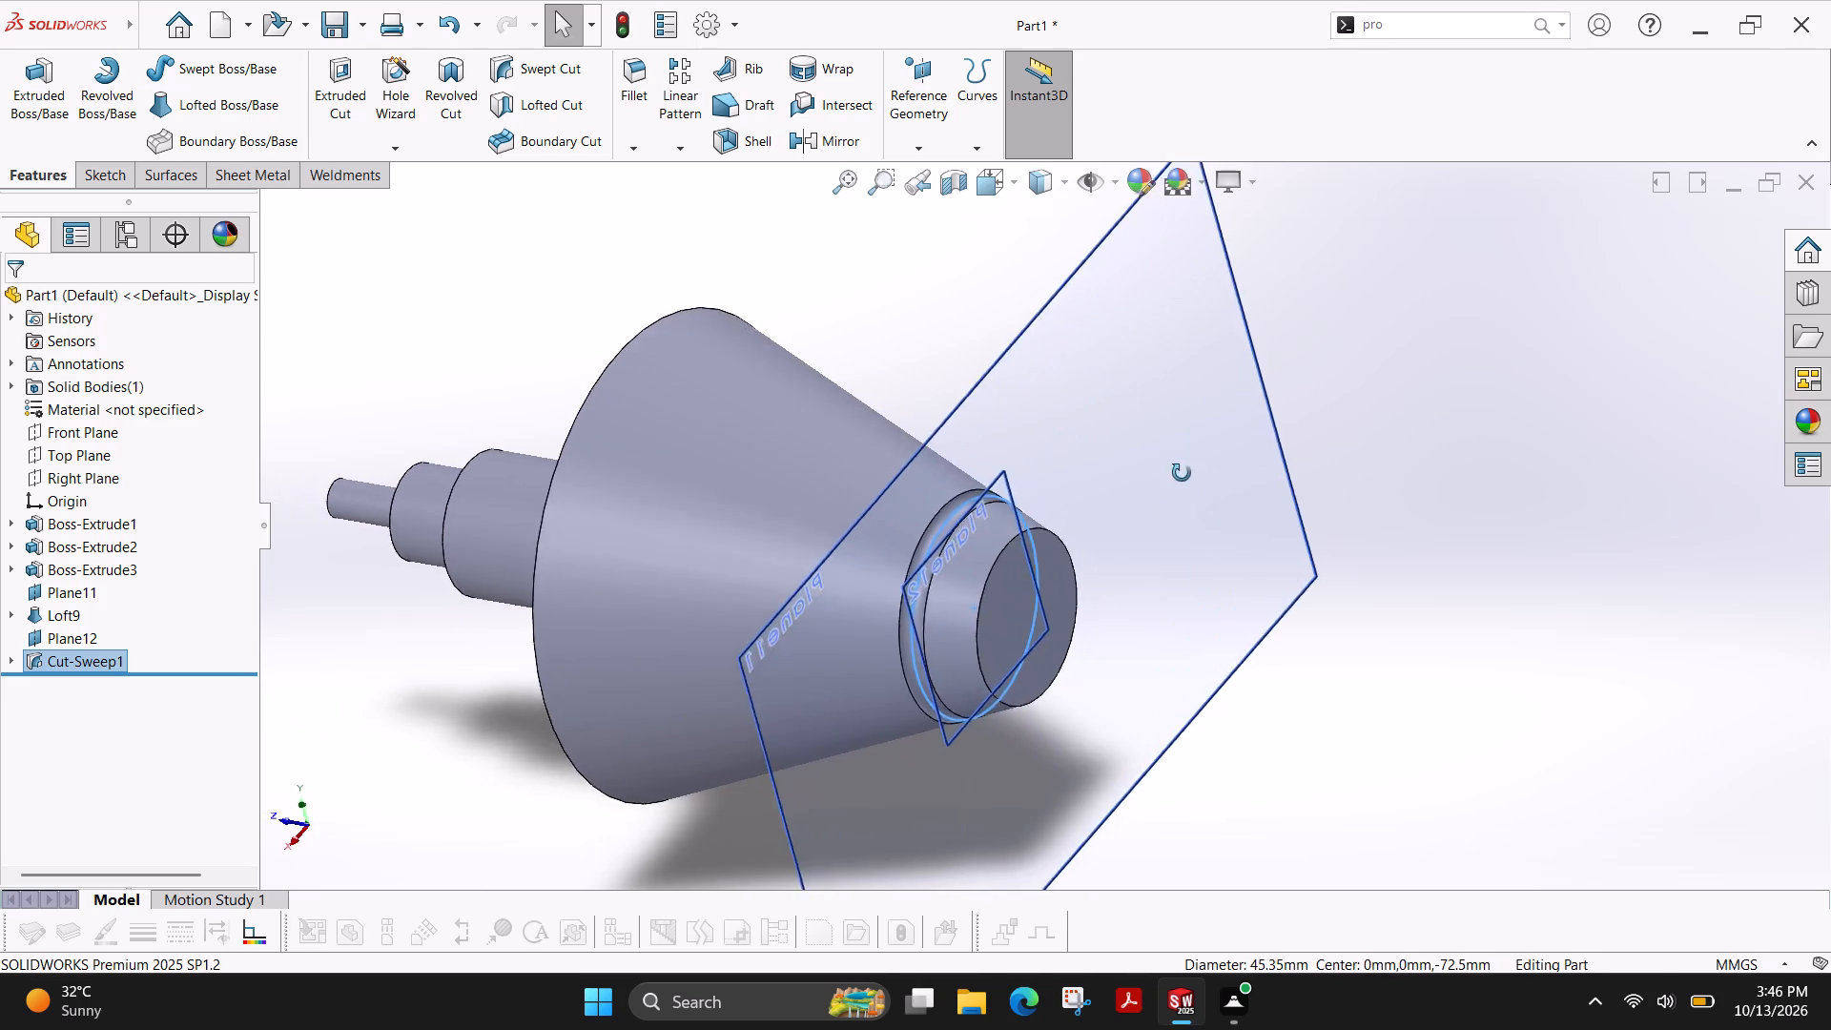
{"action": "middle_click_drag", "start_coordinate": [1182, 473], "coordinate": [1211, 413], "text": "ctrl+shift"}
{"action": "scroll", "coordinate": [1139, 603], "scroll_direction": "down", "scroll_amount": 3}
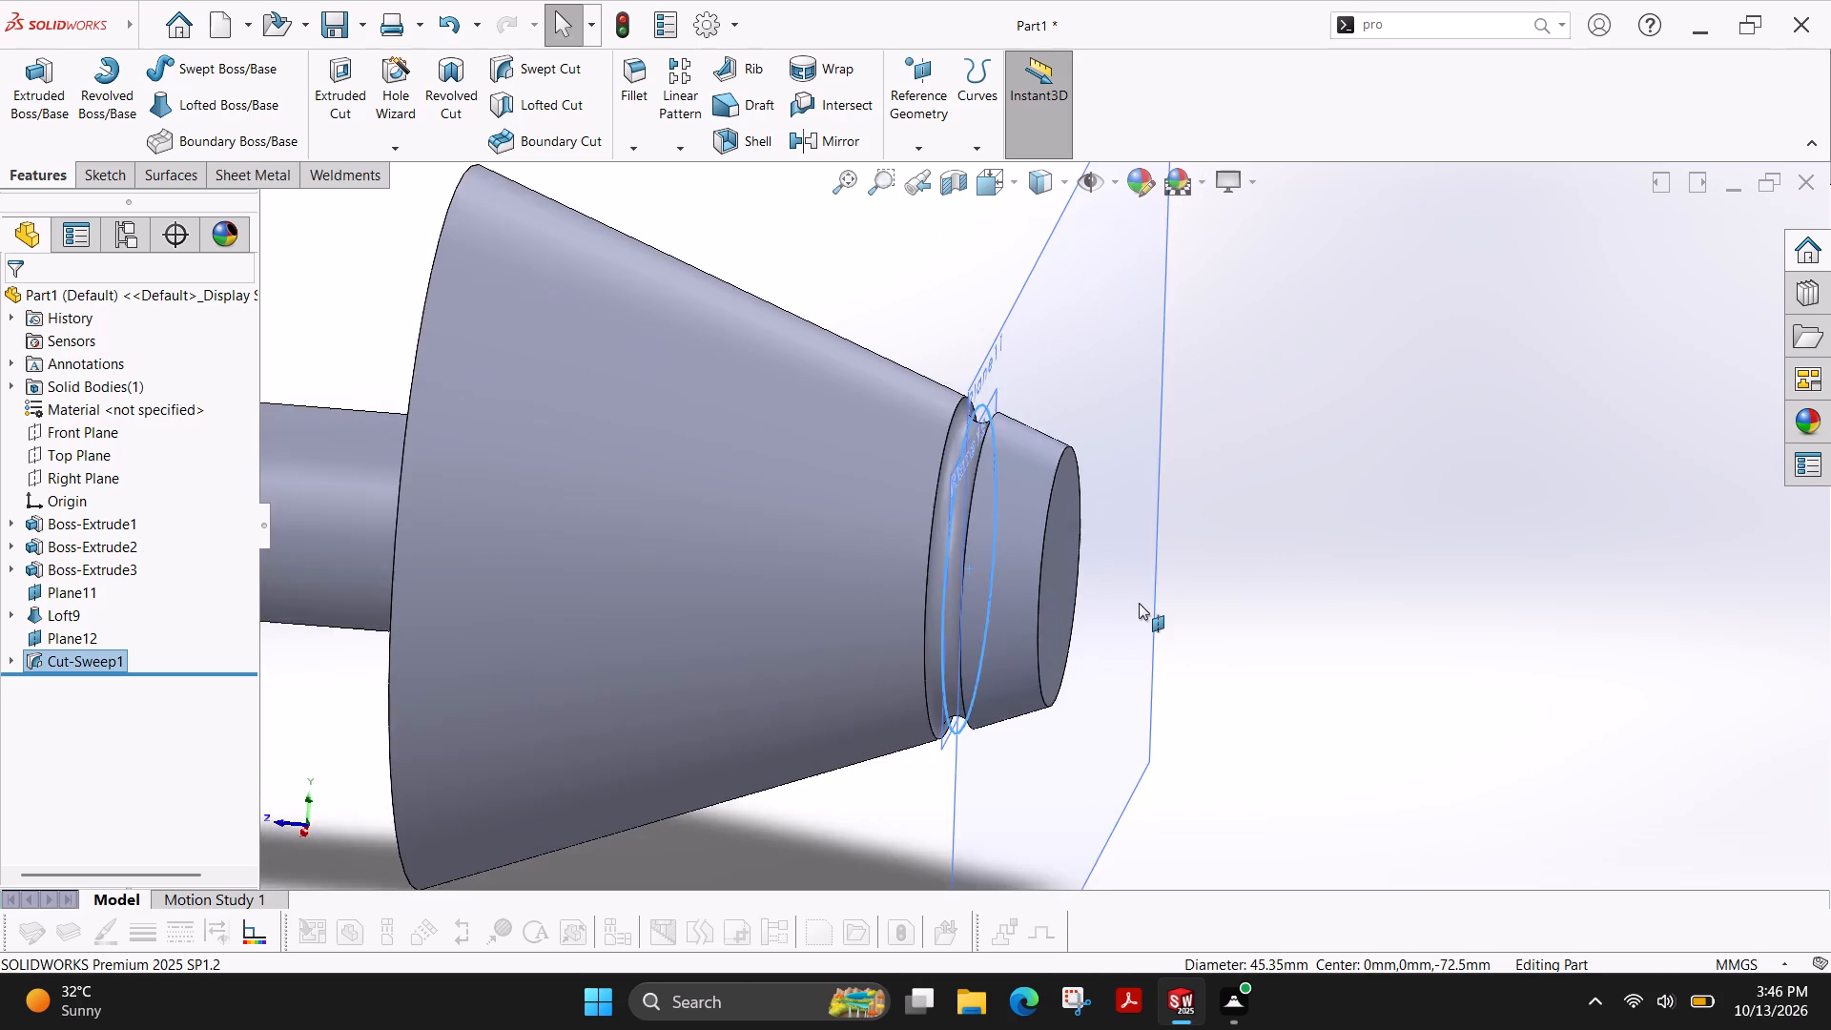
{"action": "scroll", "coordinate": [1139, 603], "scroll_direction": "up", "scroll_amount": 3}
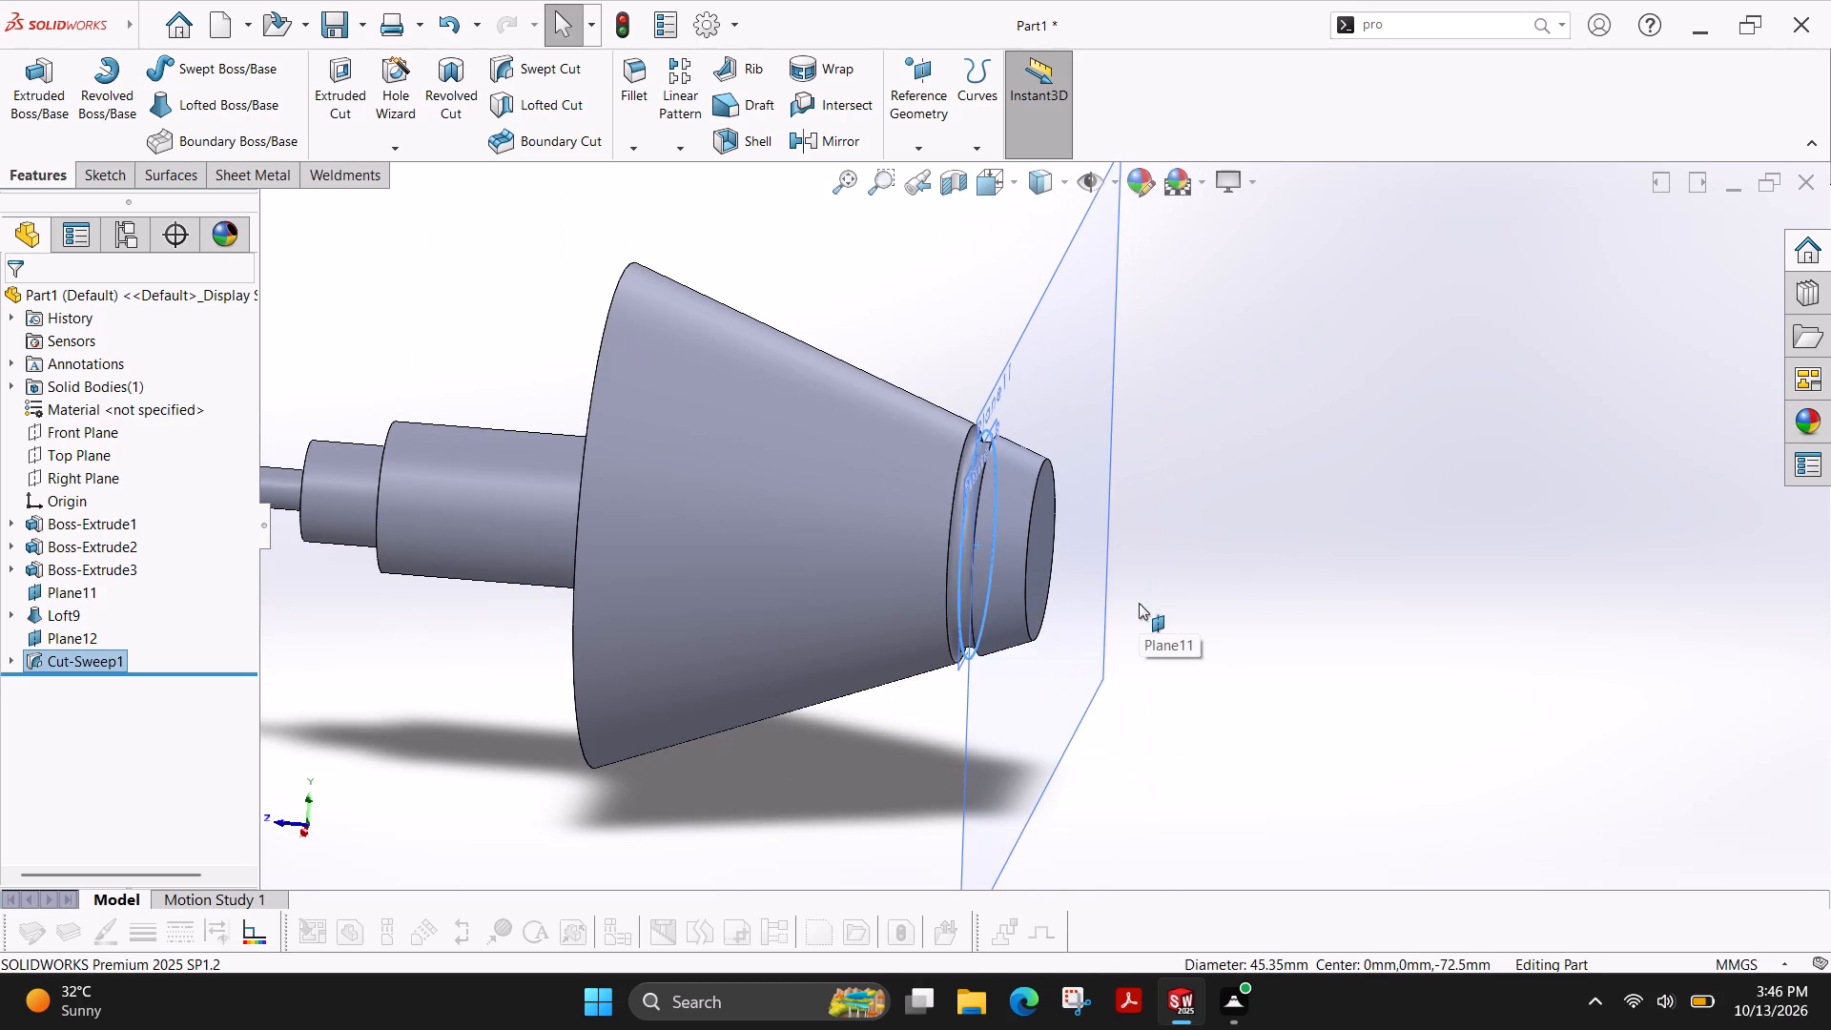
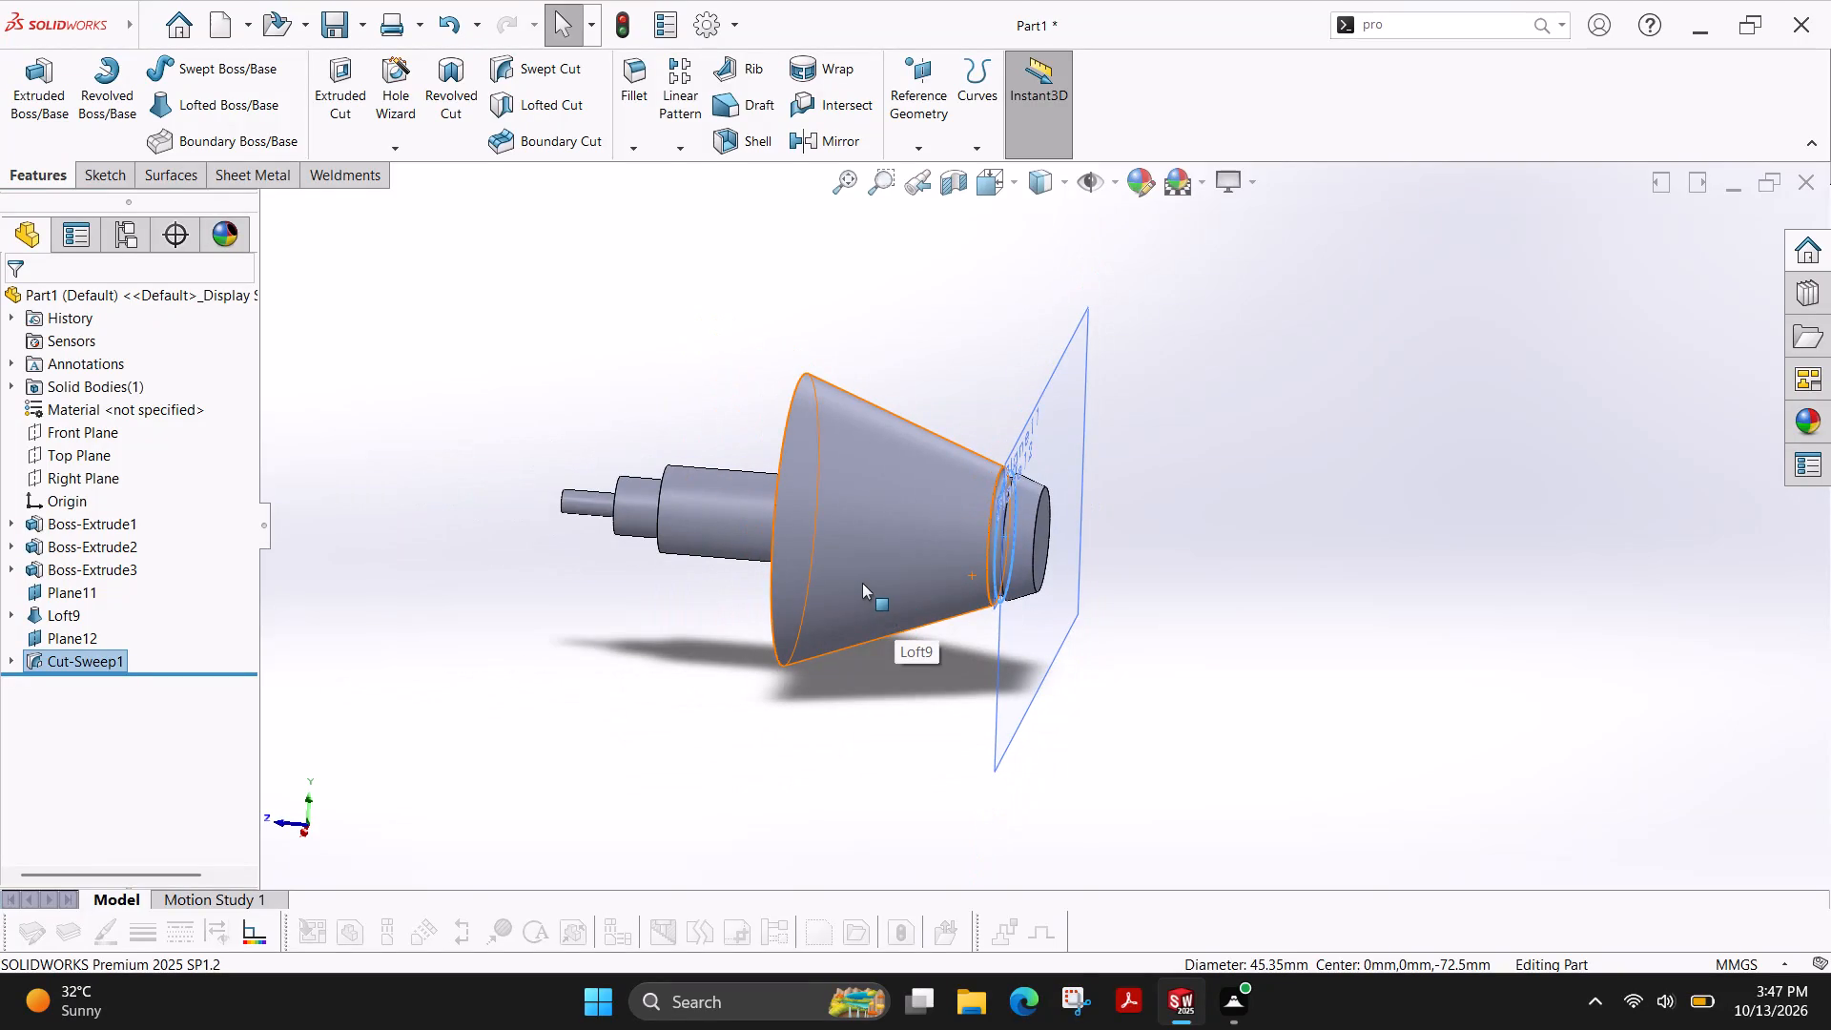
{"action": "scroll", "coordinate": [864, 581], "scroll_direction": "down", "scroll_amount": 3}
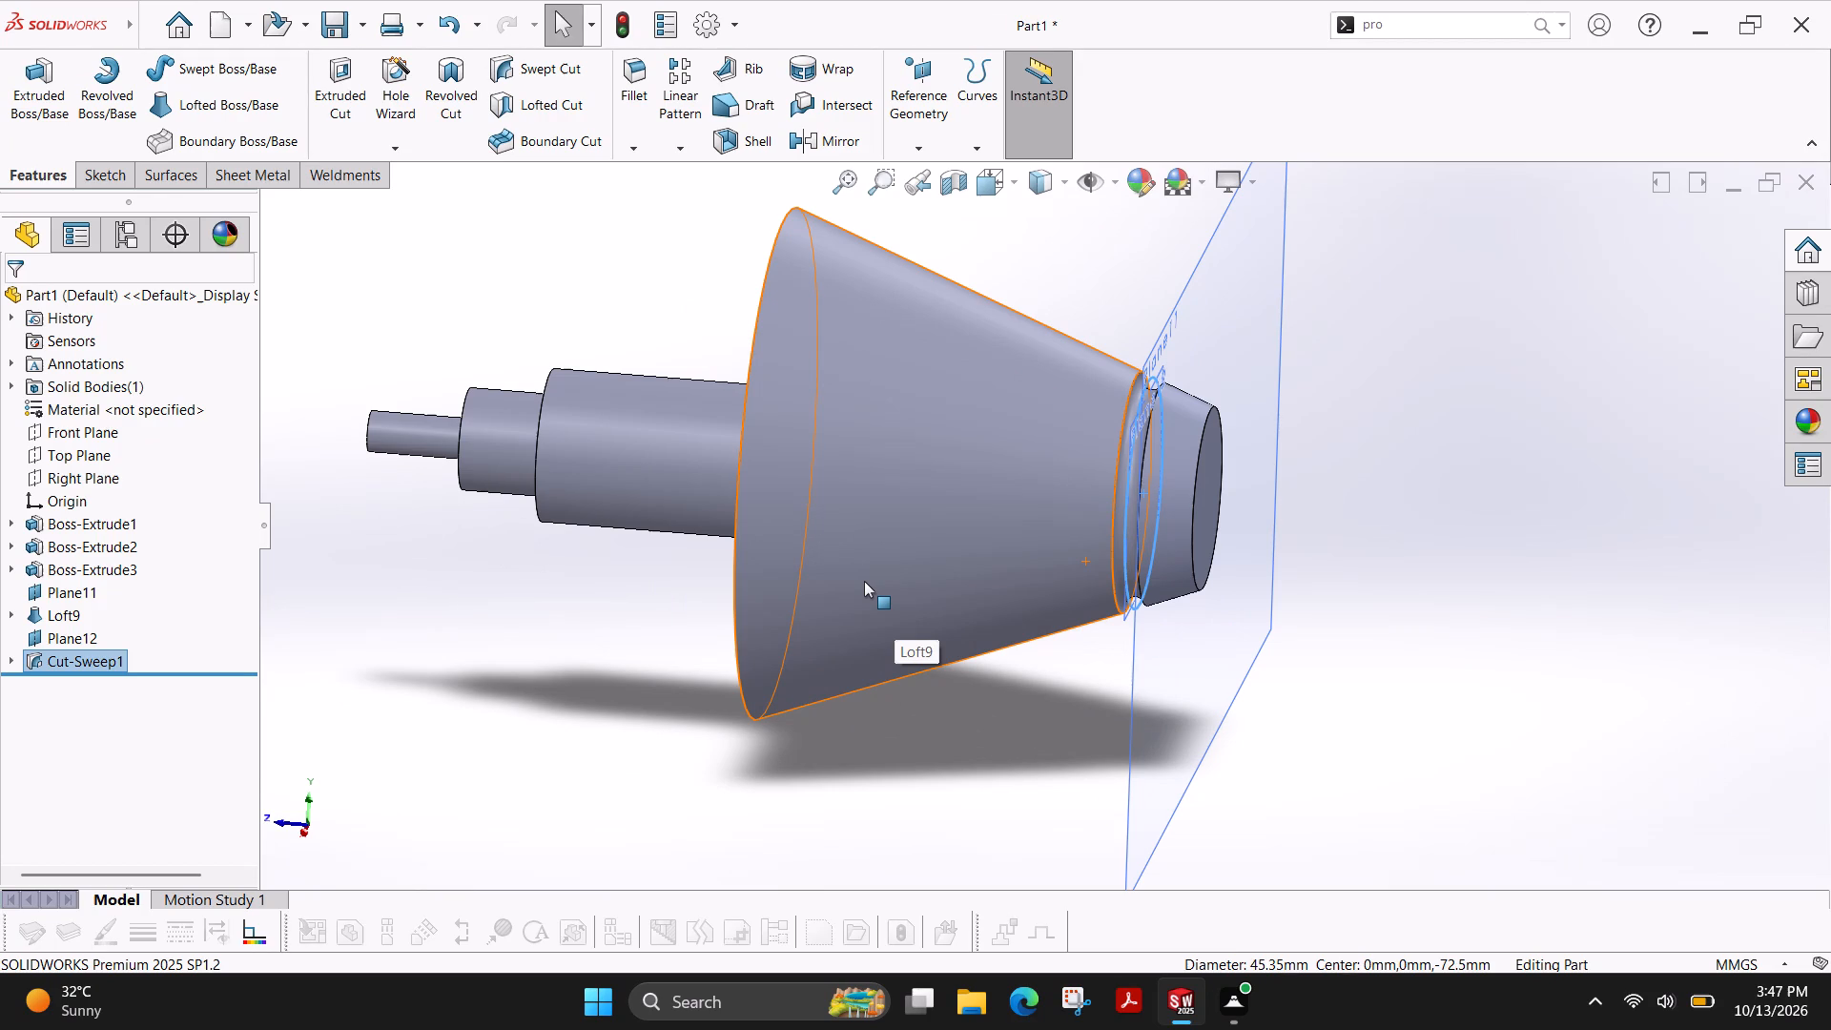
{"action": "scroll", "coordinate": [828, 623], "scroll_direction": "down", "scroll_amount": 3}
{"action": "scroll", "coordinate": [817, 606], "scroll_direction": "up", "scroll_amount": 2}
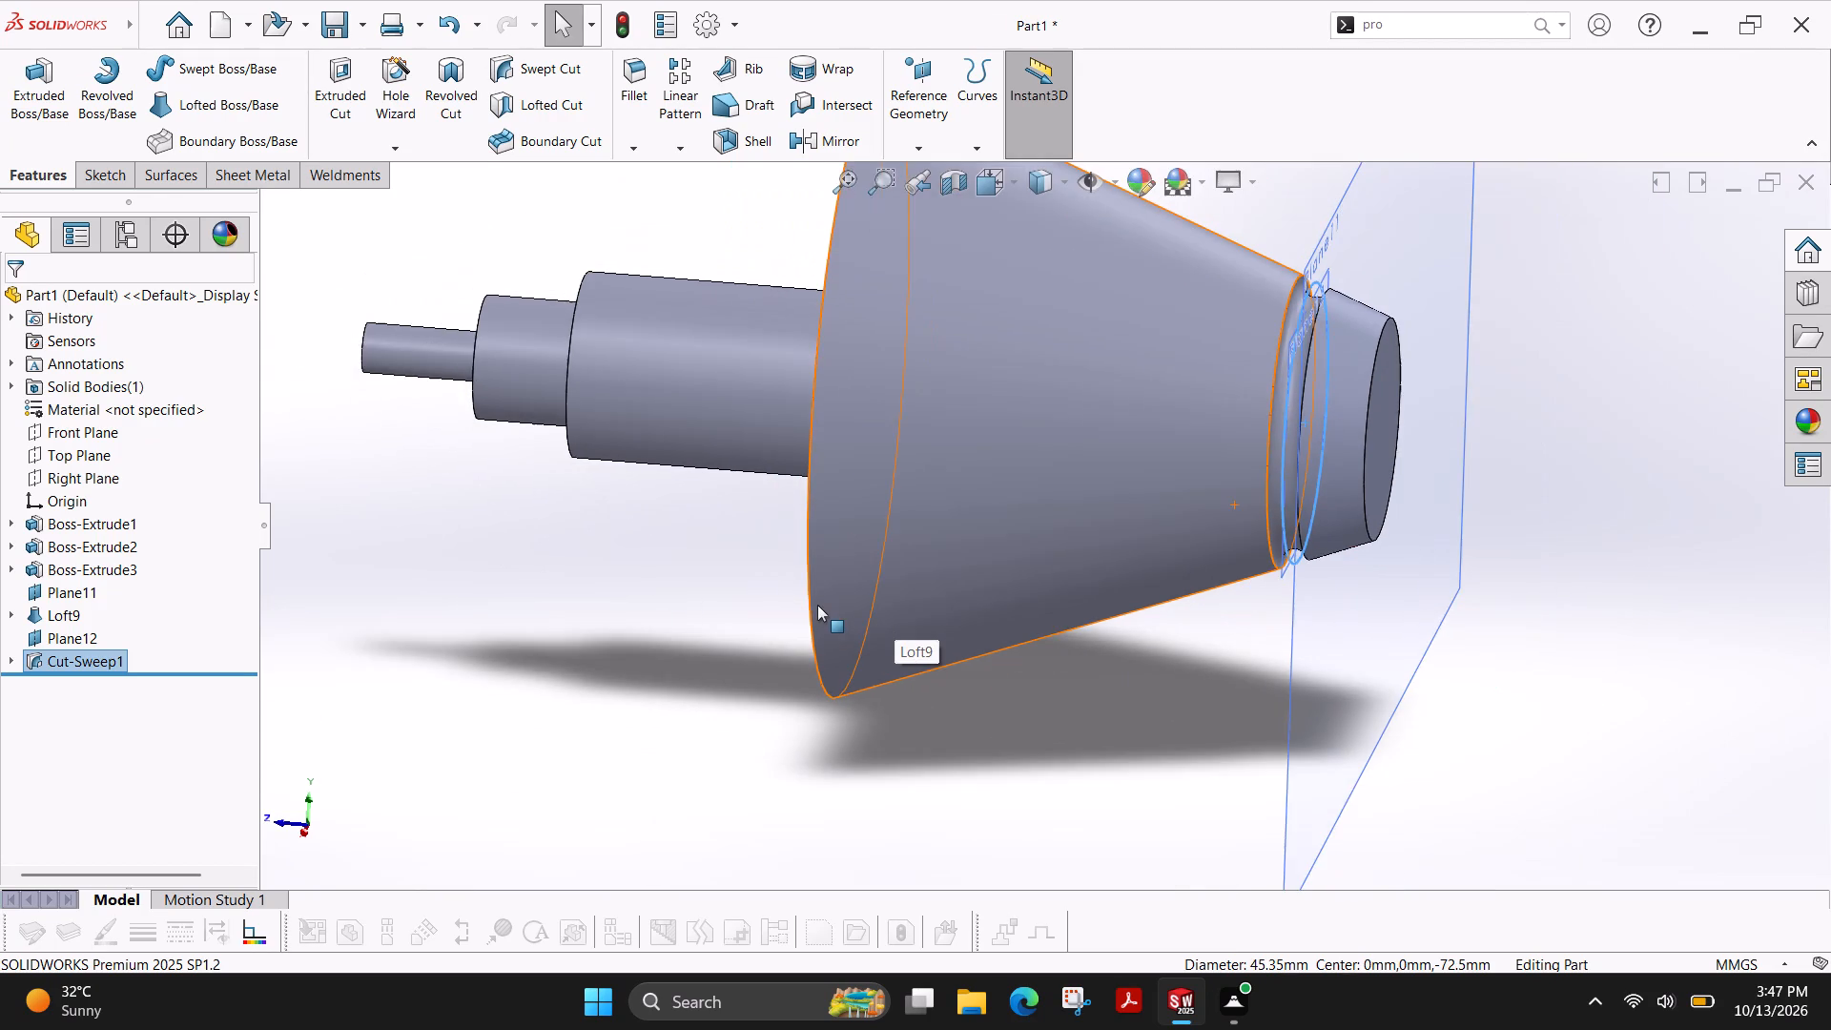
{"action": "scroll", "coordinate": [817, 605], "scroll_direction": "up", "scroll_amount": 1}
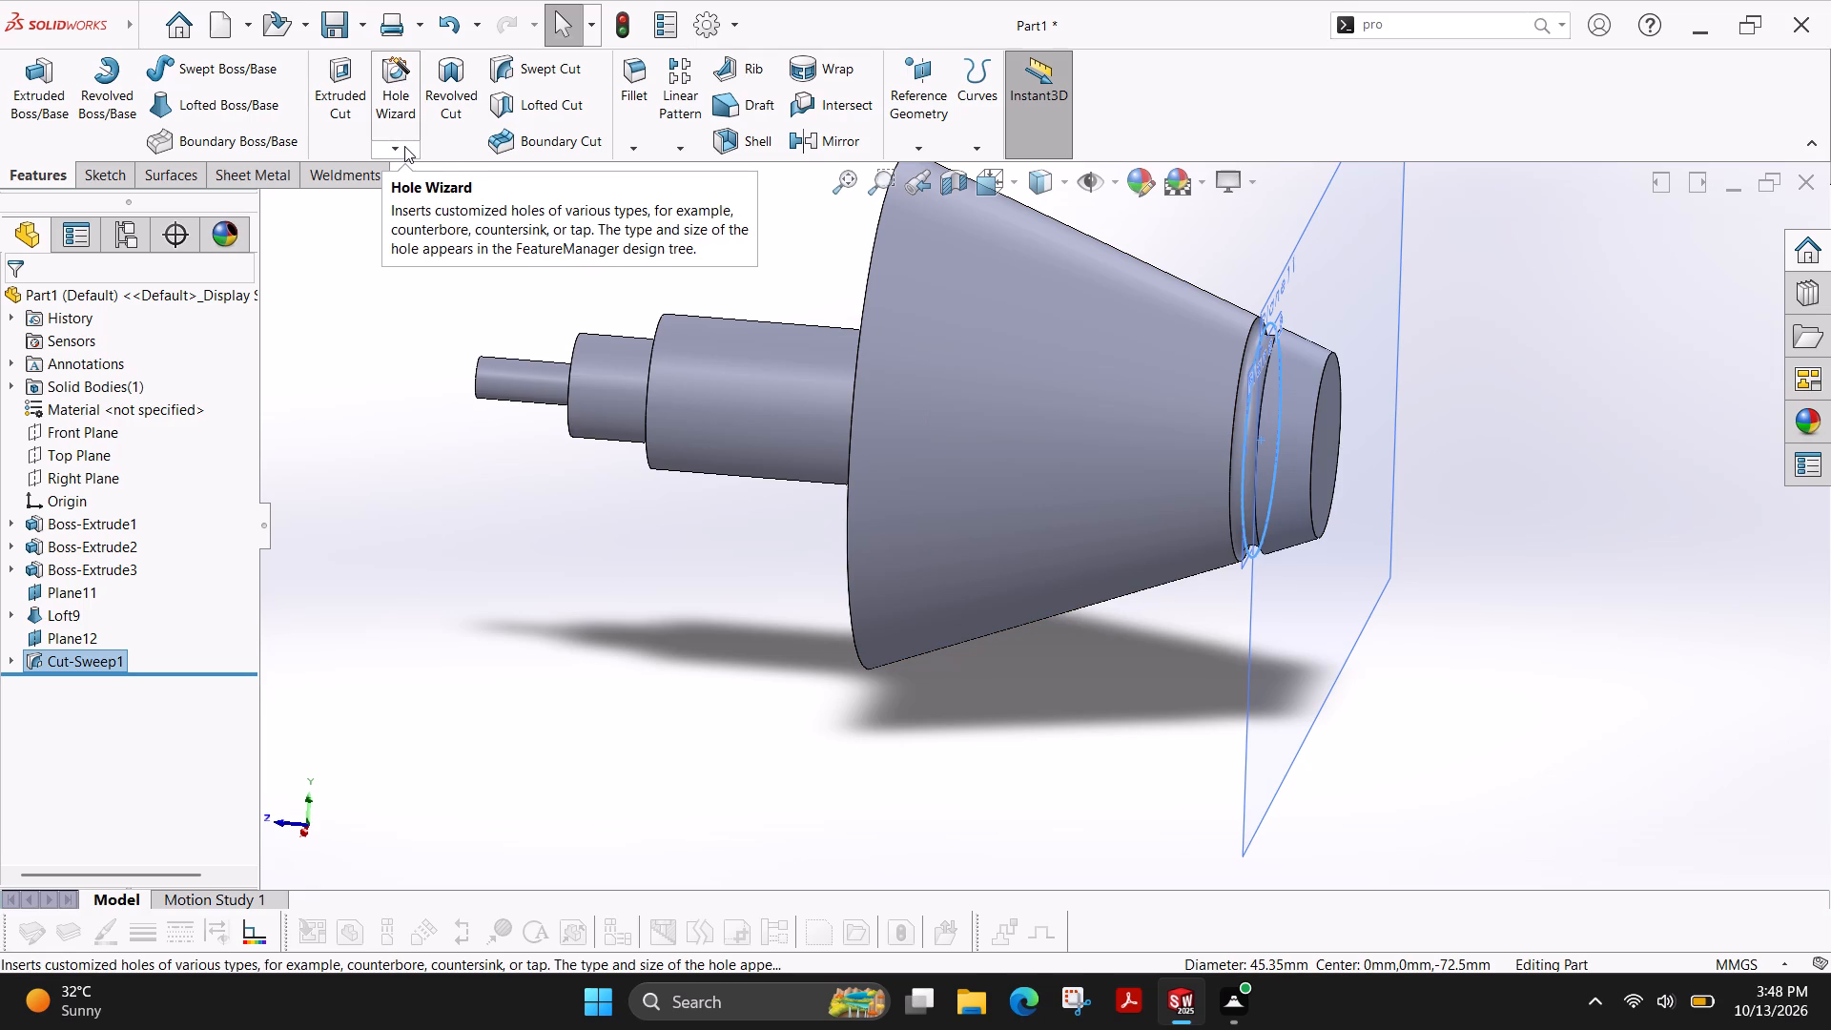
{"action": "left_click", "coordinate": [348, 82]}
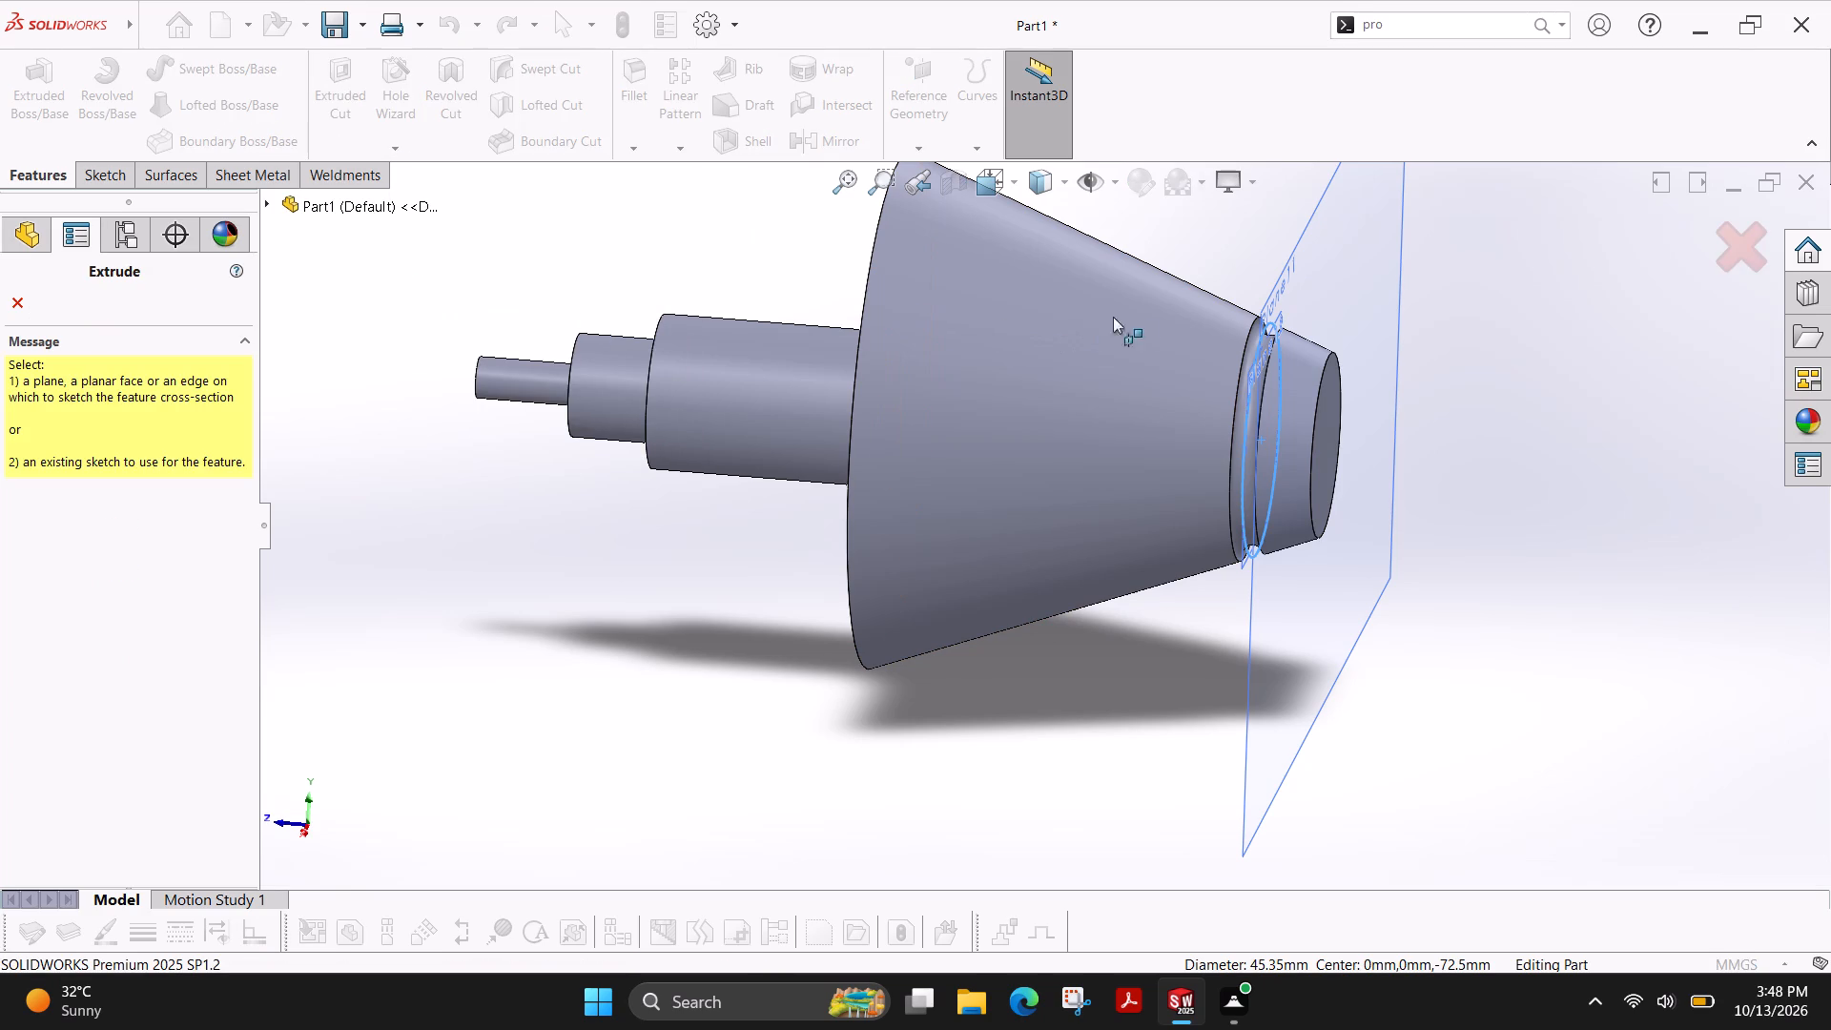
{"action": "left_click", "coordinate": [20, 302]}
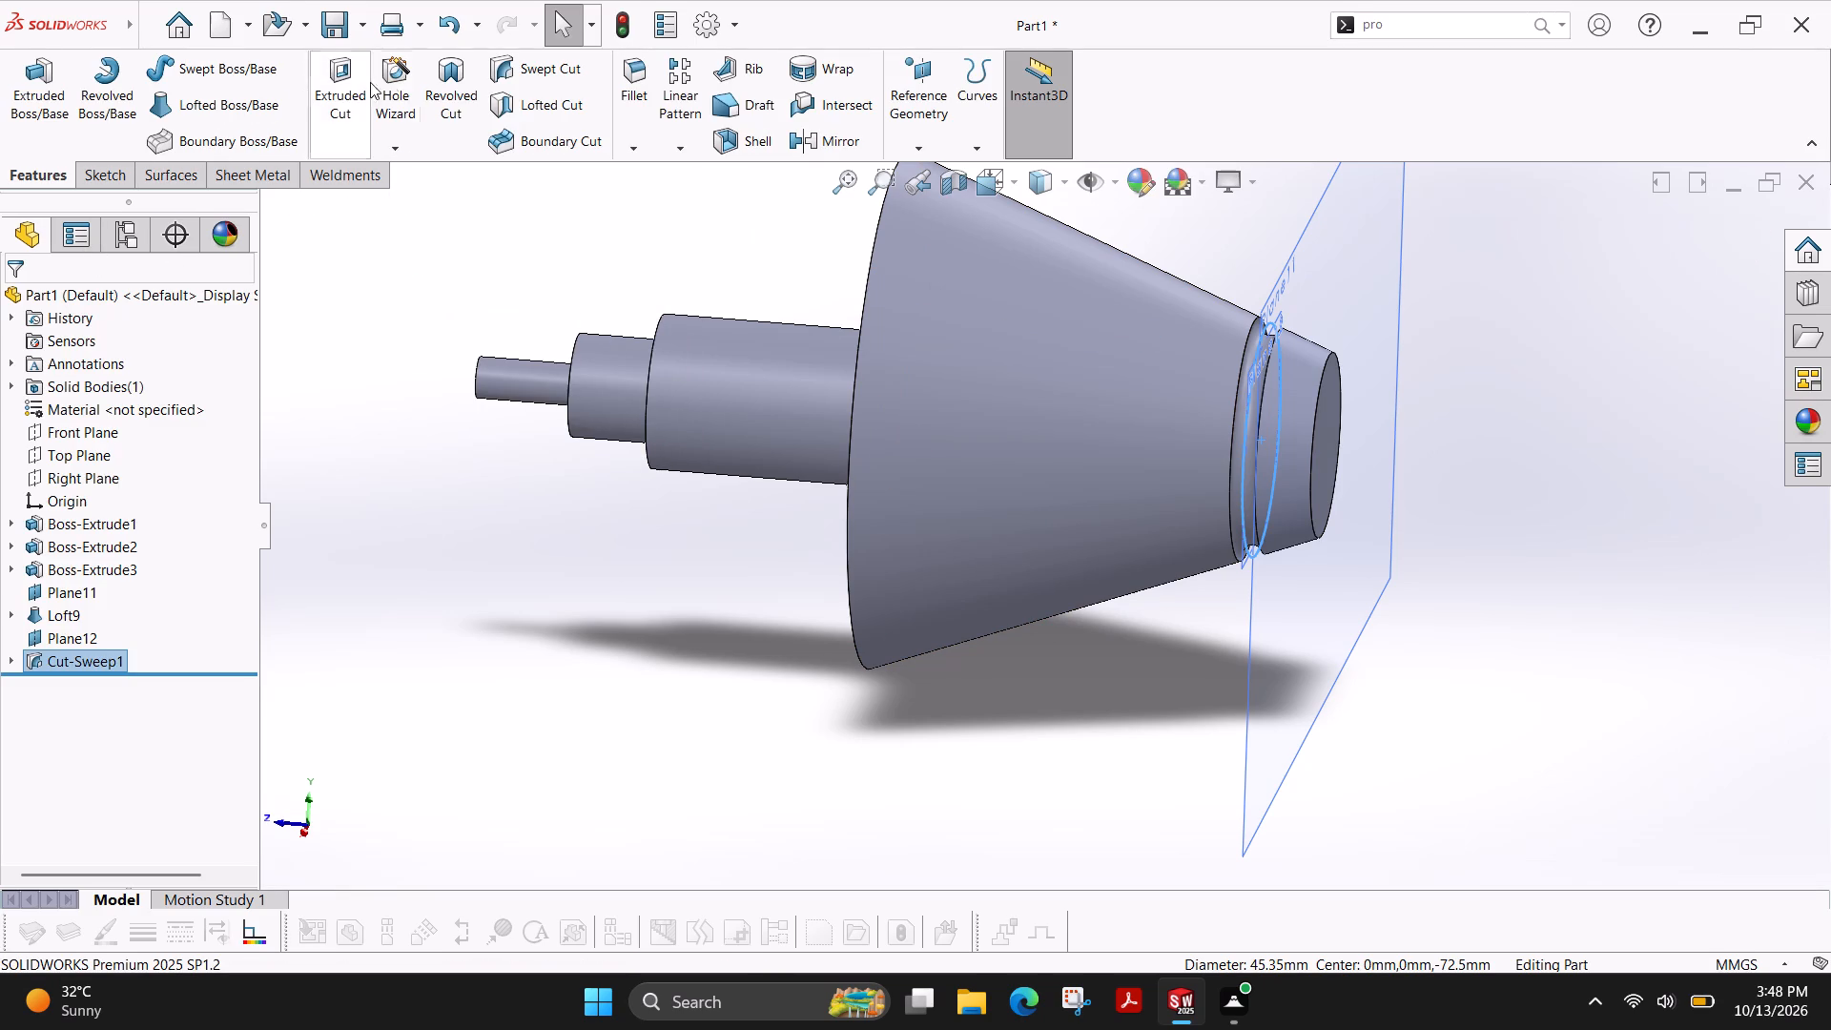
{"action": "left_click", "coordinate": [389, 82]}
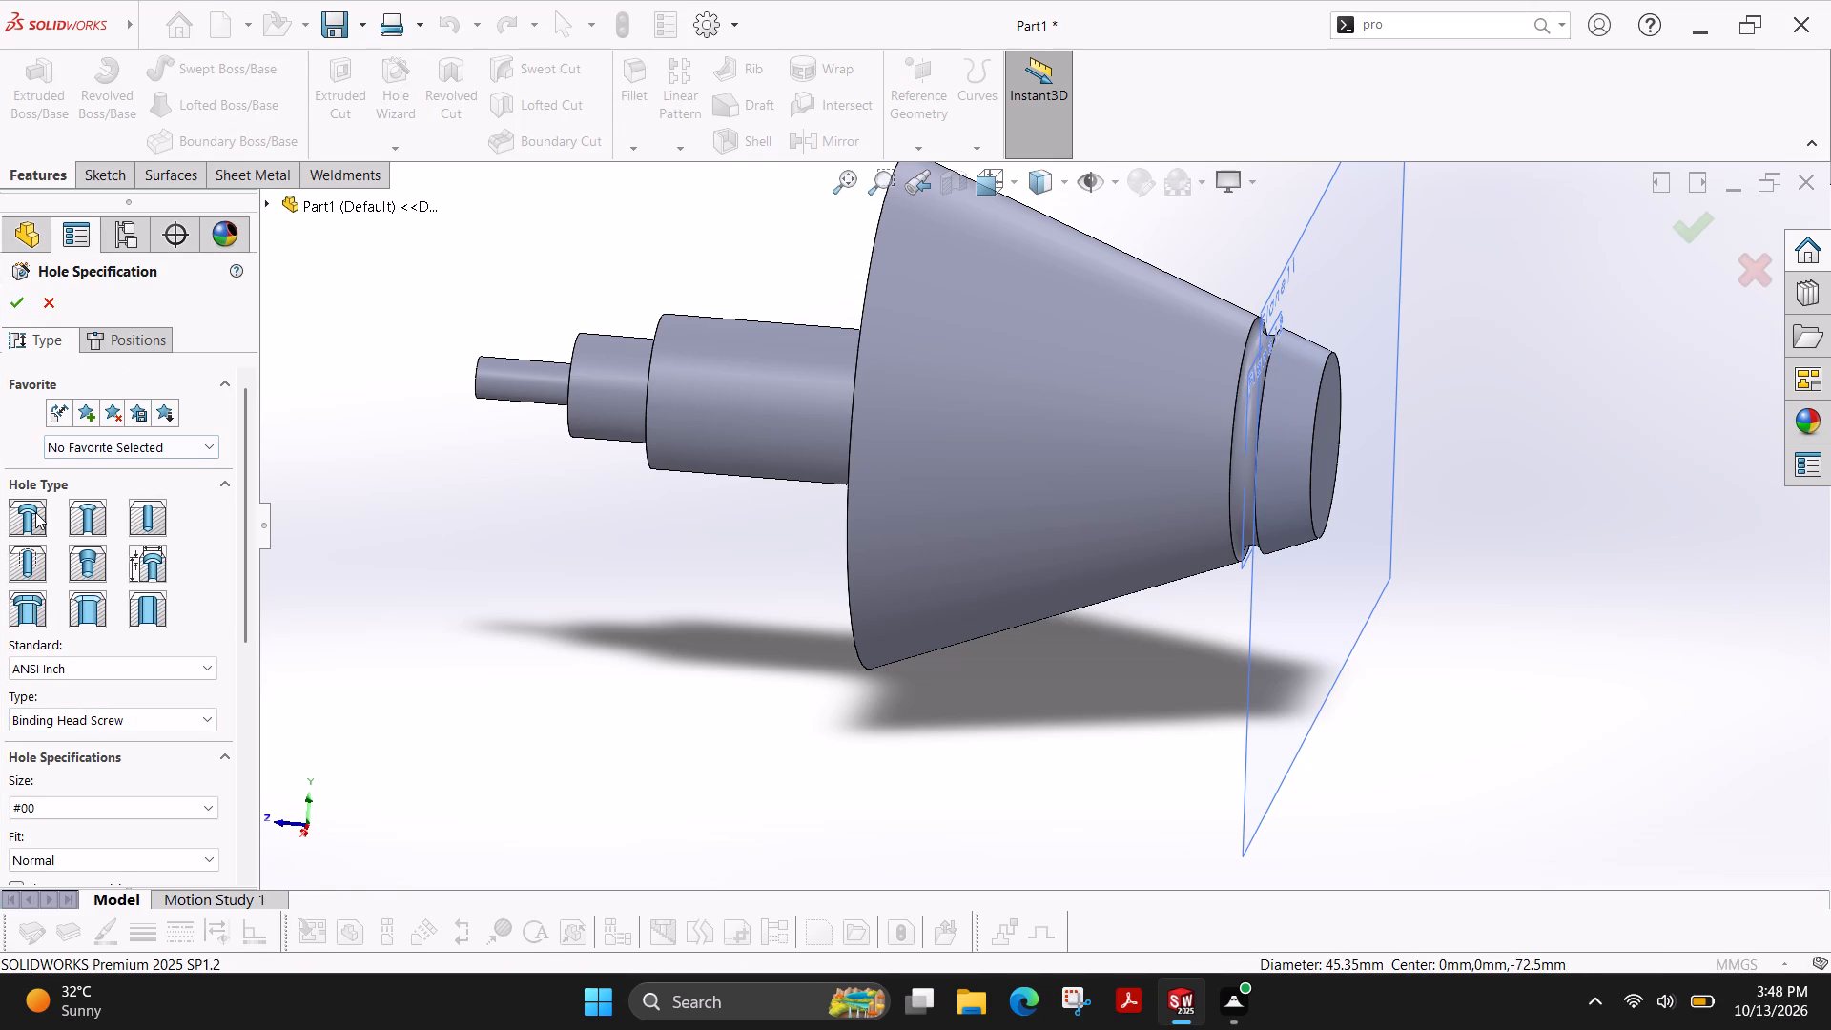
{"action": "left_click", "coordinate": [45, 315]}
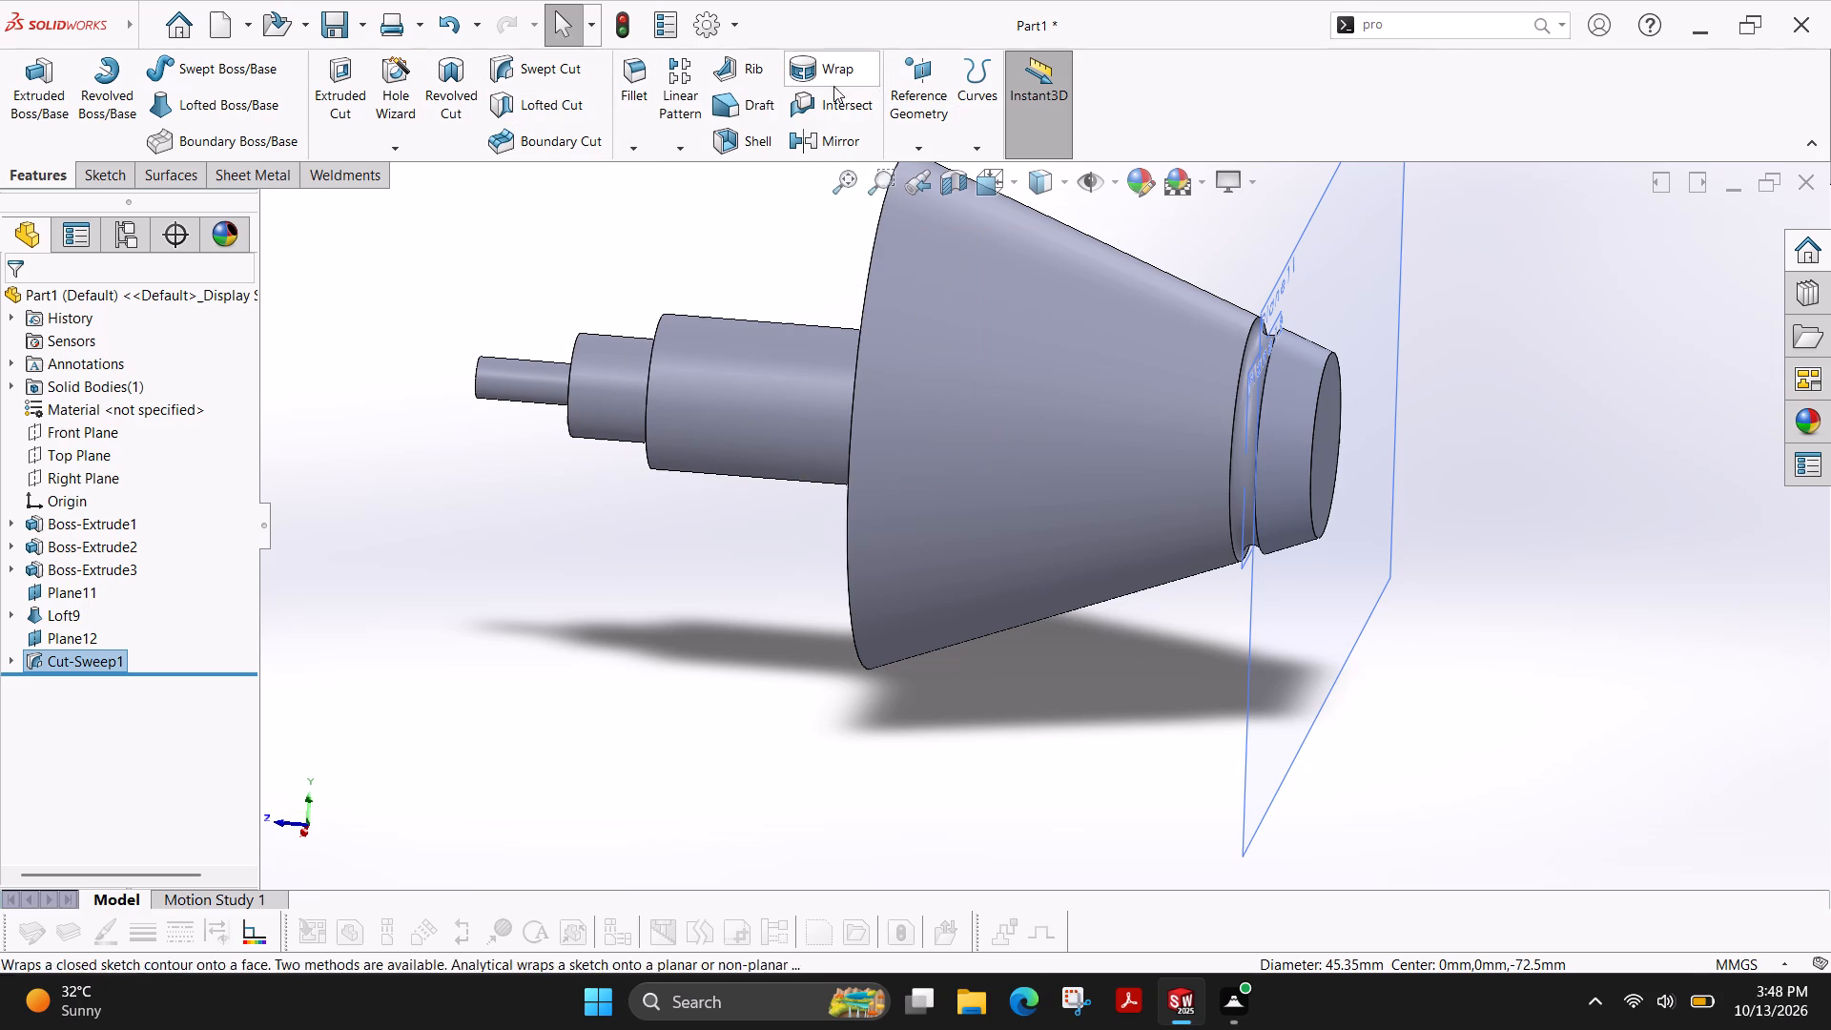
Examine the grooved cone and stepped shaft in the right, back and front standard views.
{"action": "scroll", "coordinate": [953, 312], "scroll_direction": "down", "scroll_amount": 3}
{"action": "scroll", "coordinate": [952, 312], "scroll_direction": "up", "scroll_amount": 3}
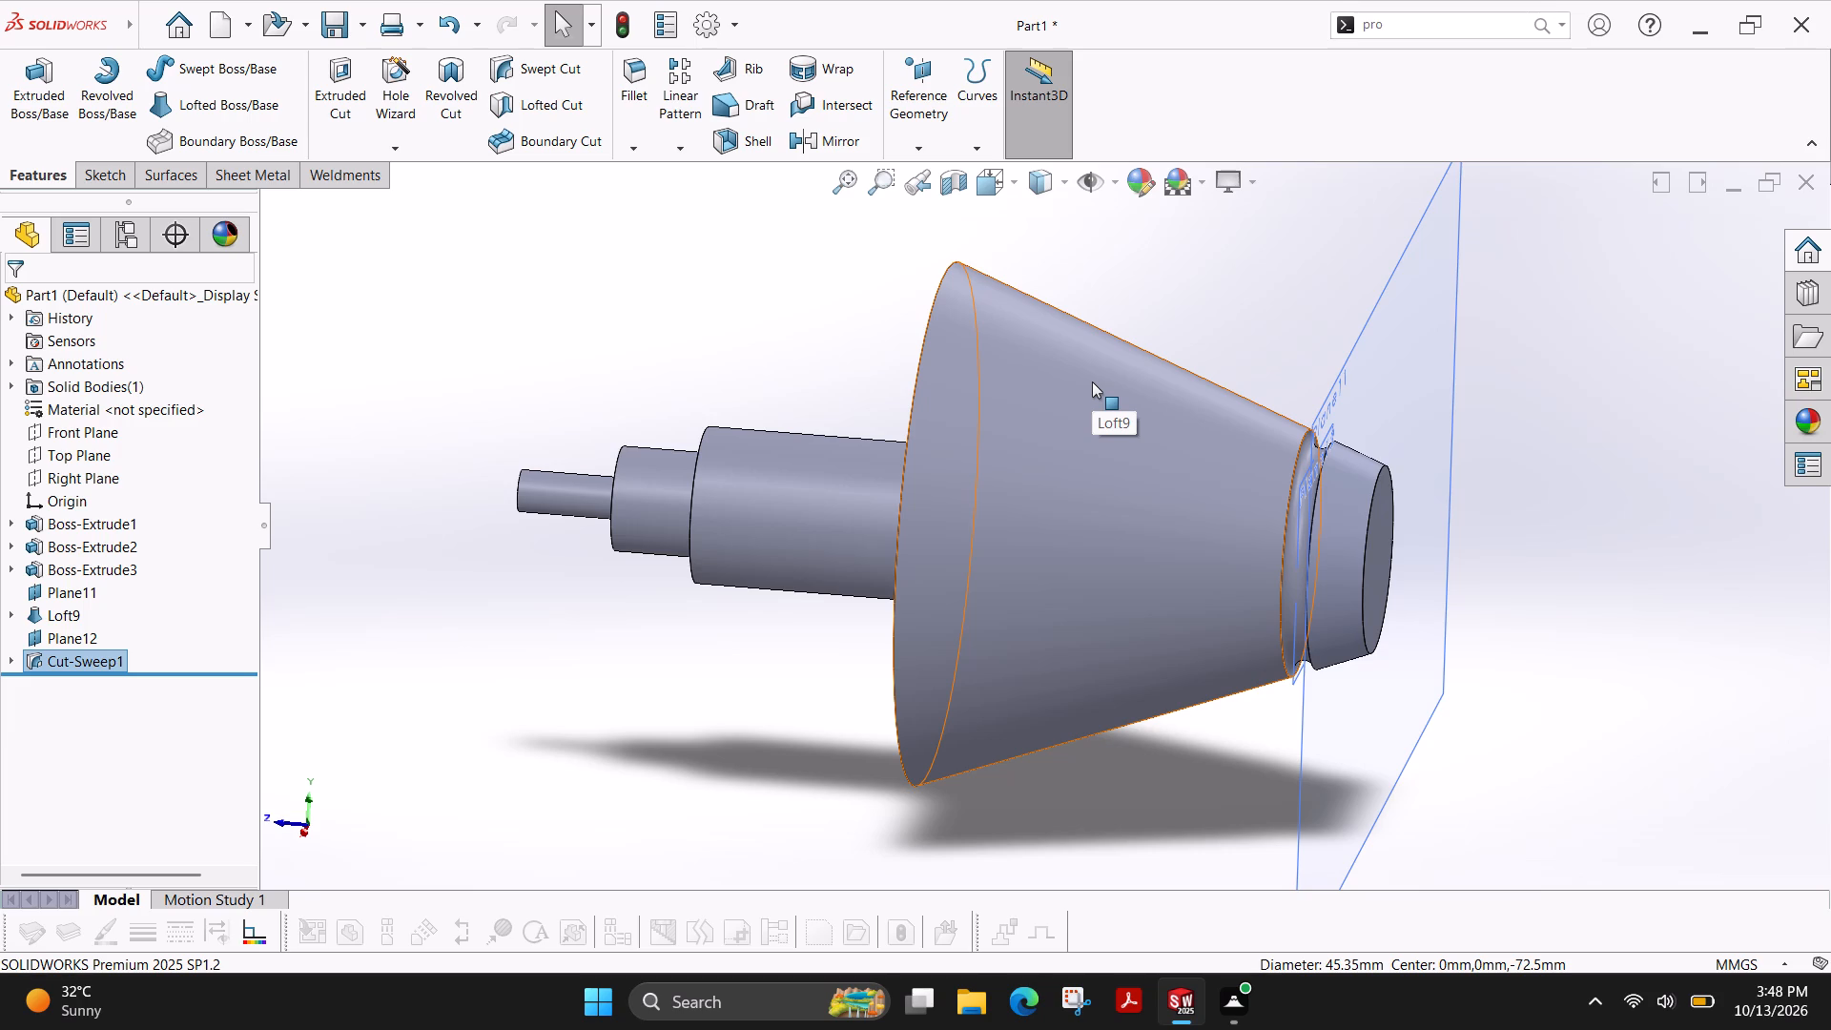
{"action": "scroll", "coordinate": [1308, 432], "scroll_direction": "down", "scroll_amount": 1}
{"action": "scroll", "coordinate": [1308, 432], "scroll_direction": "up", "scroll_amount": 2}
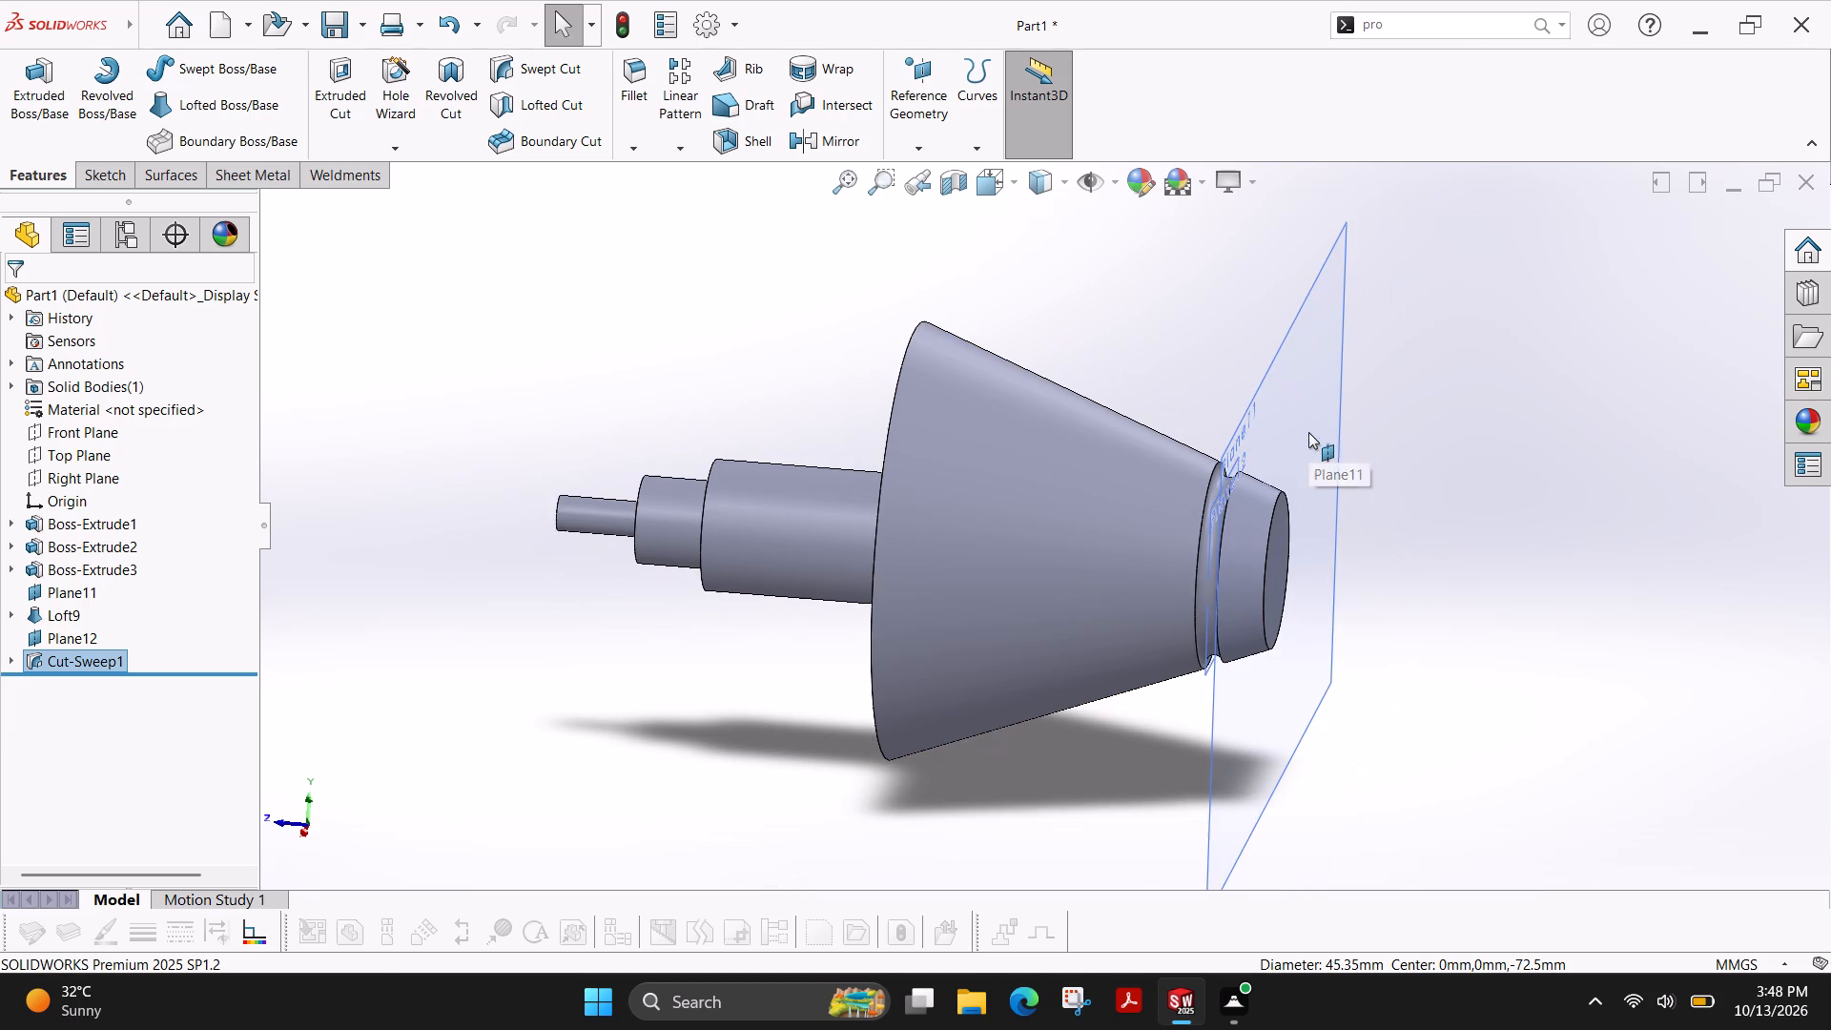
{"action": "left_click", "coordinate": [1017, 181]}
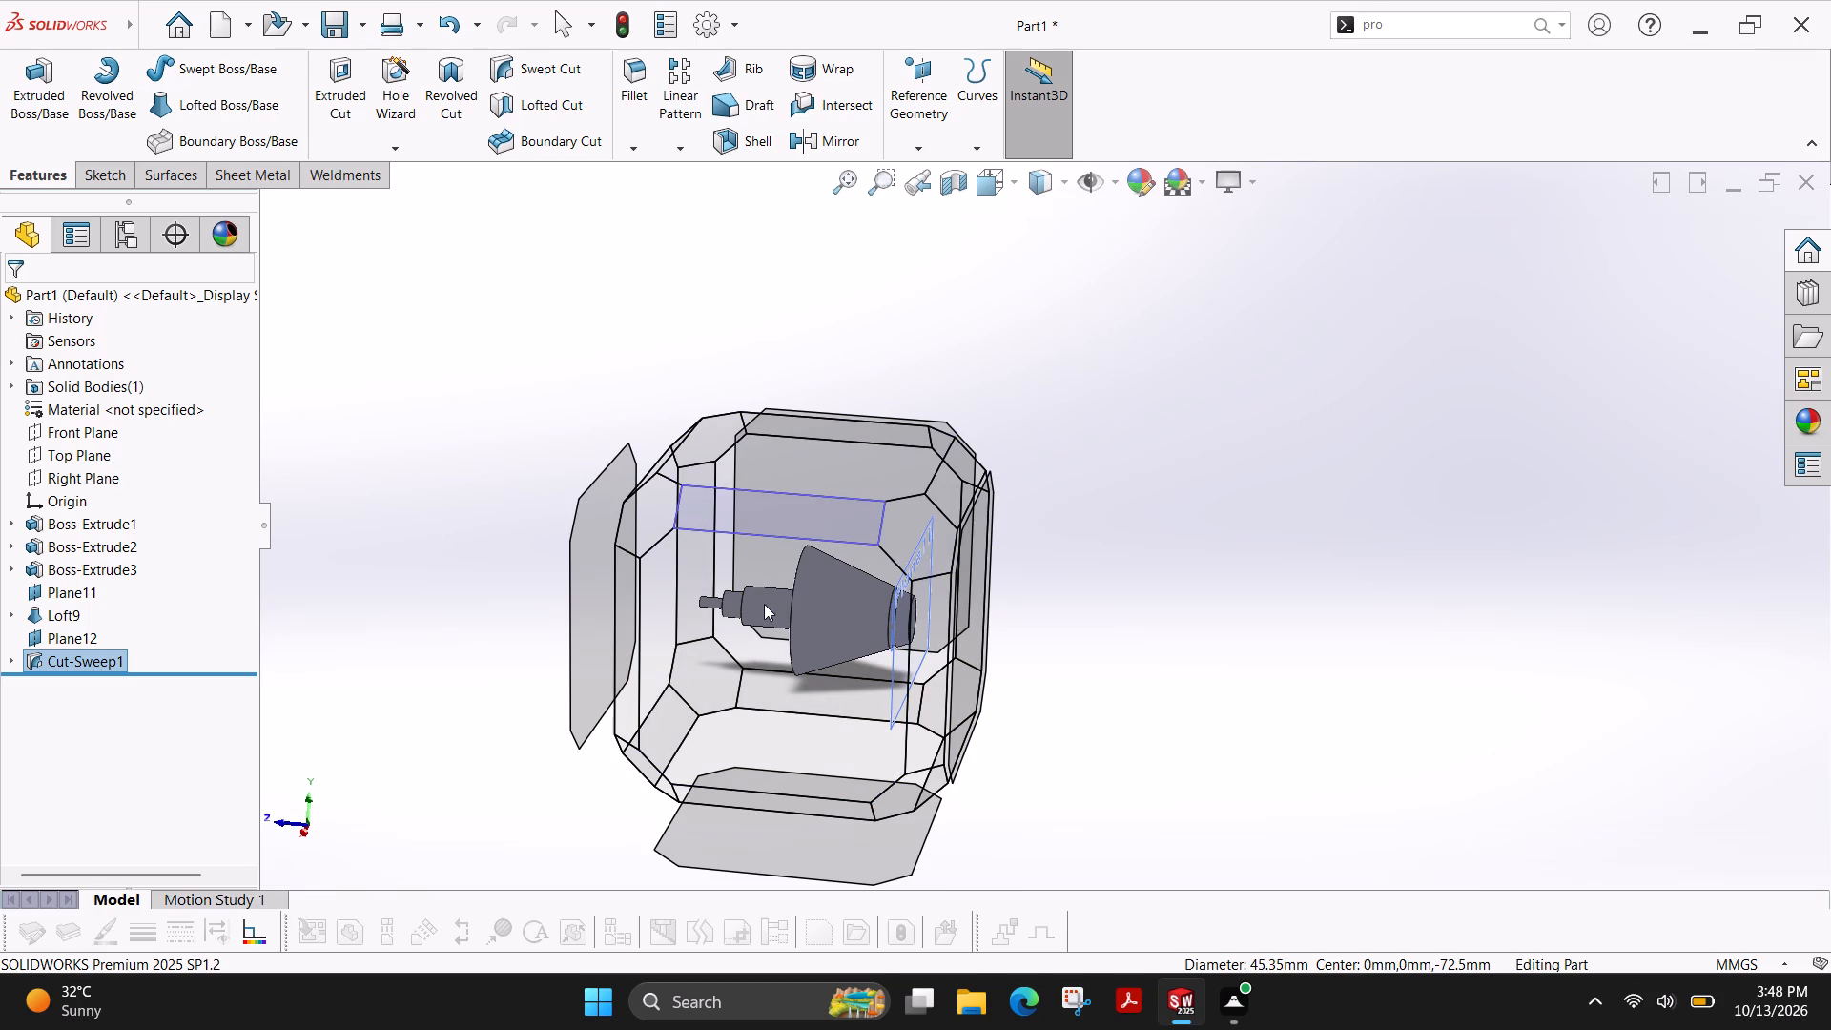
{"action": "left_click", "coordinate": [746, 677]}
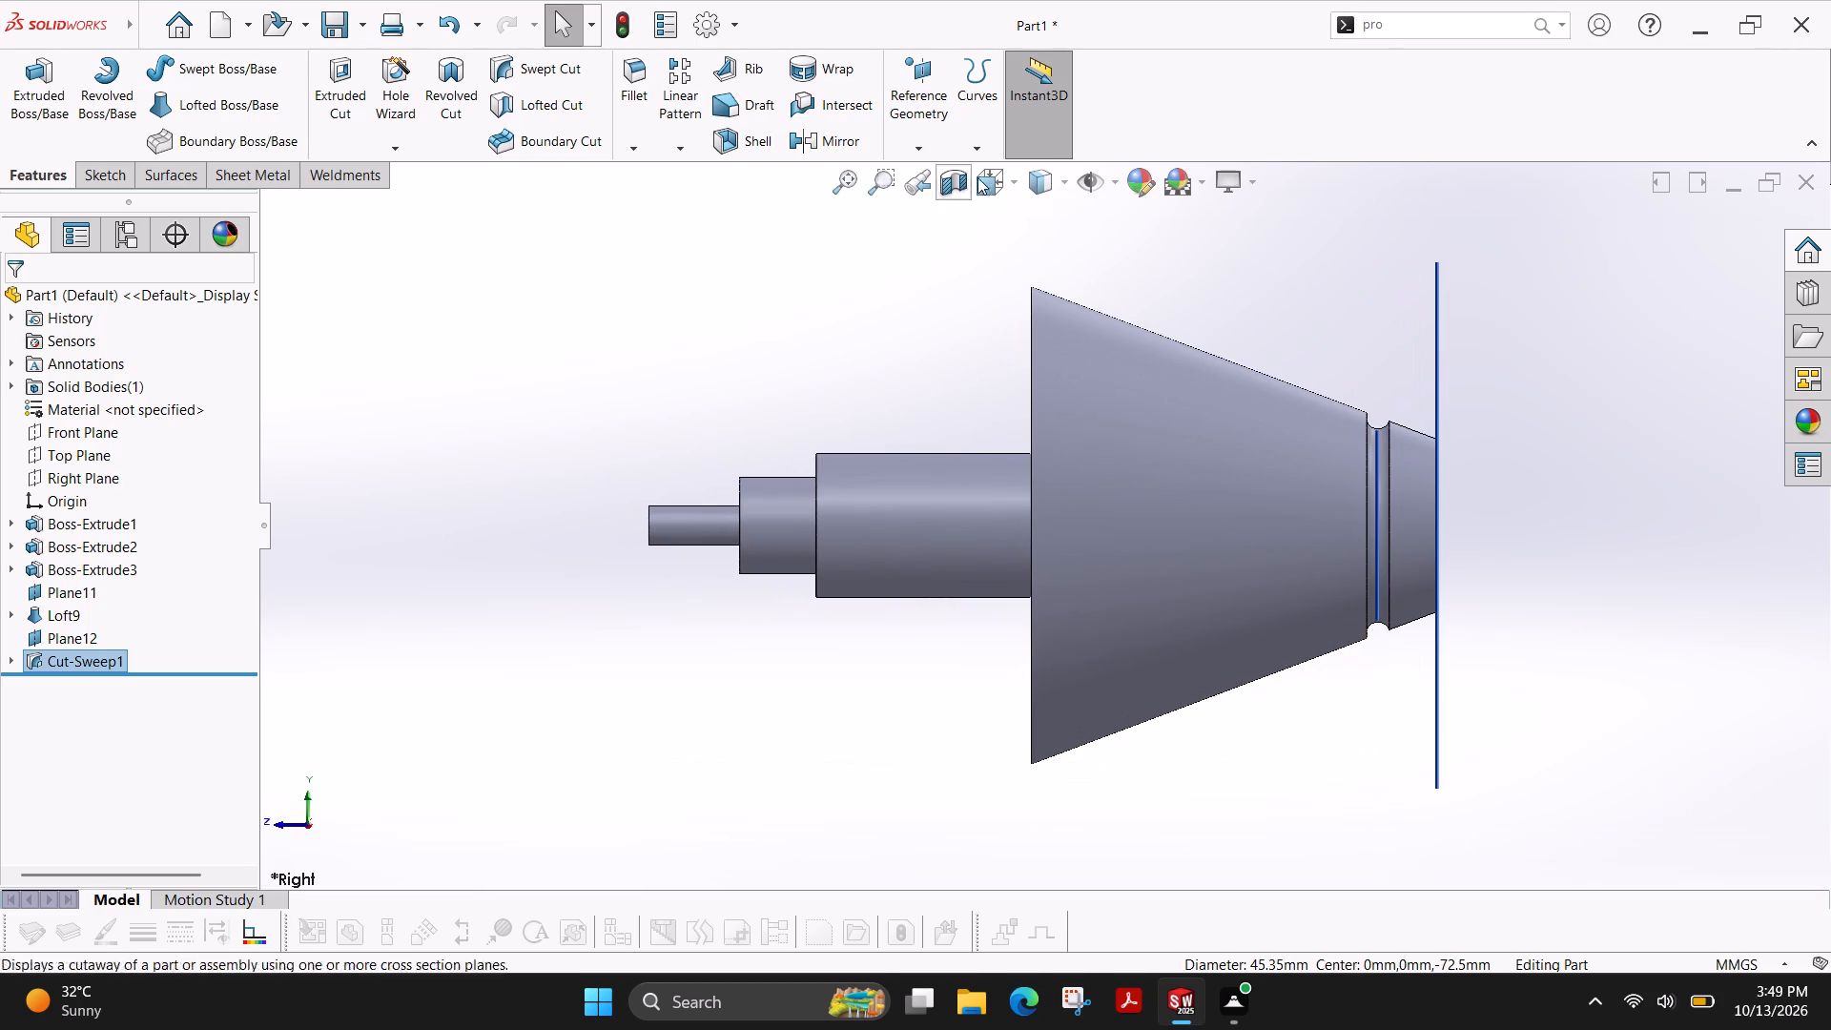
{"action": "left_click", "coordinate": [1013, 179]}
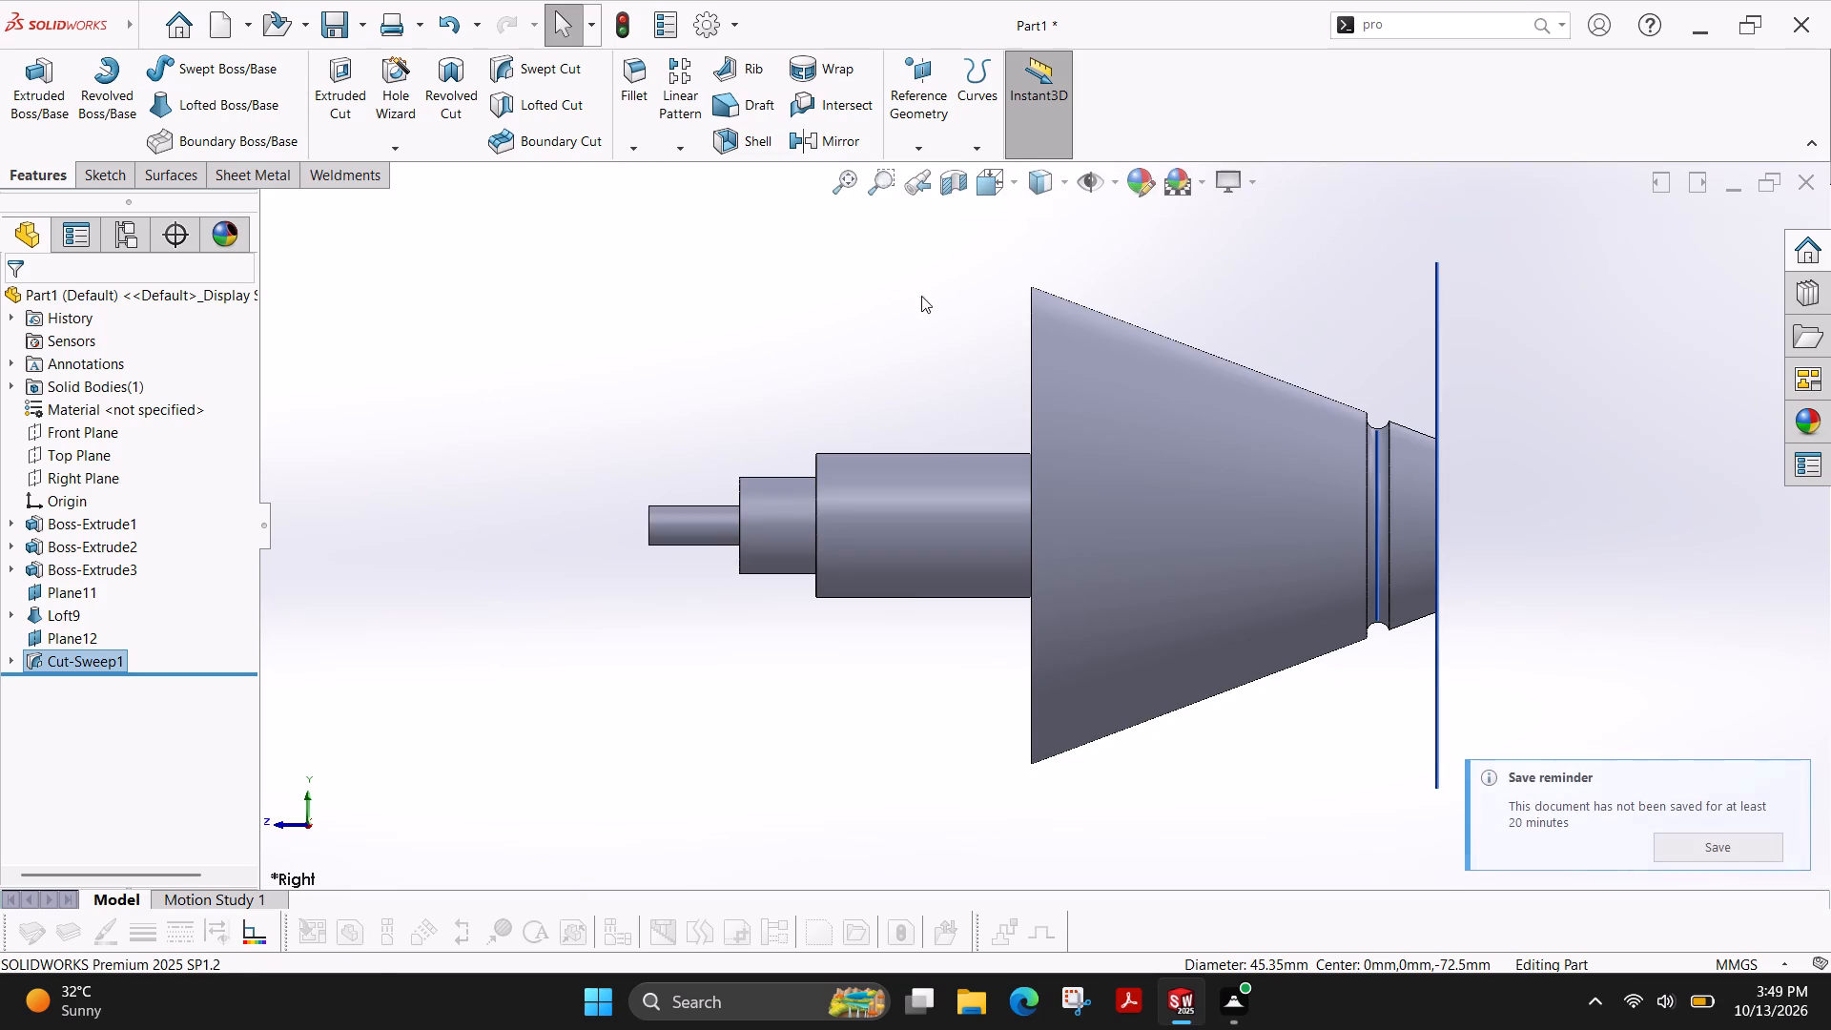
{"action": "left_click", "coordinate": [1013, 175]}
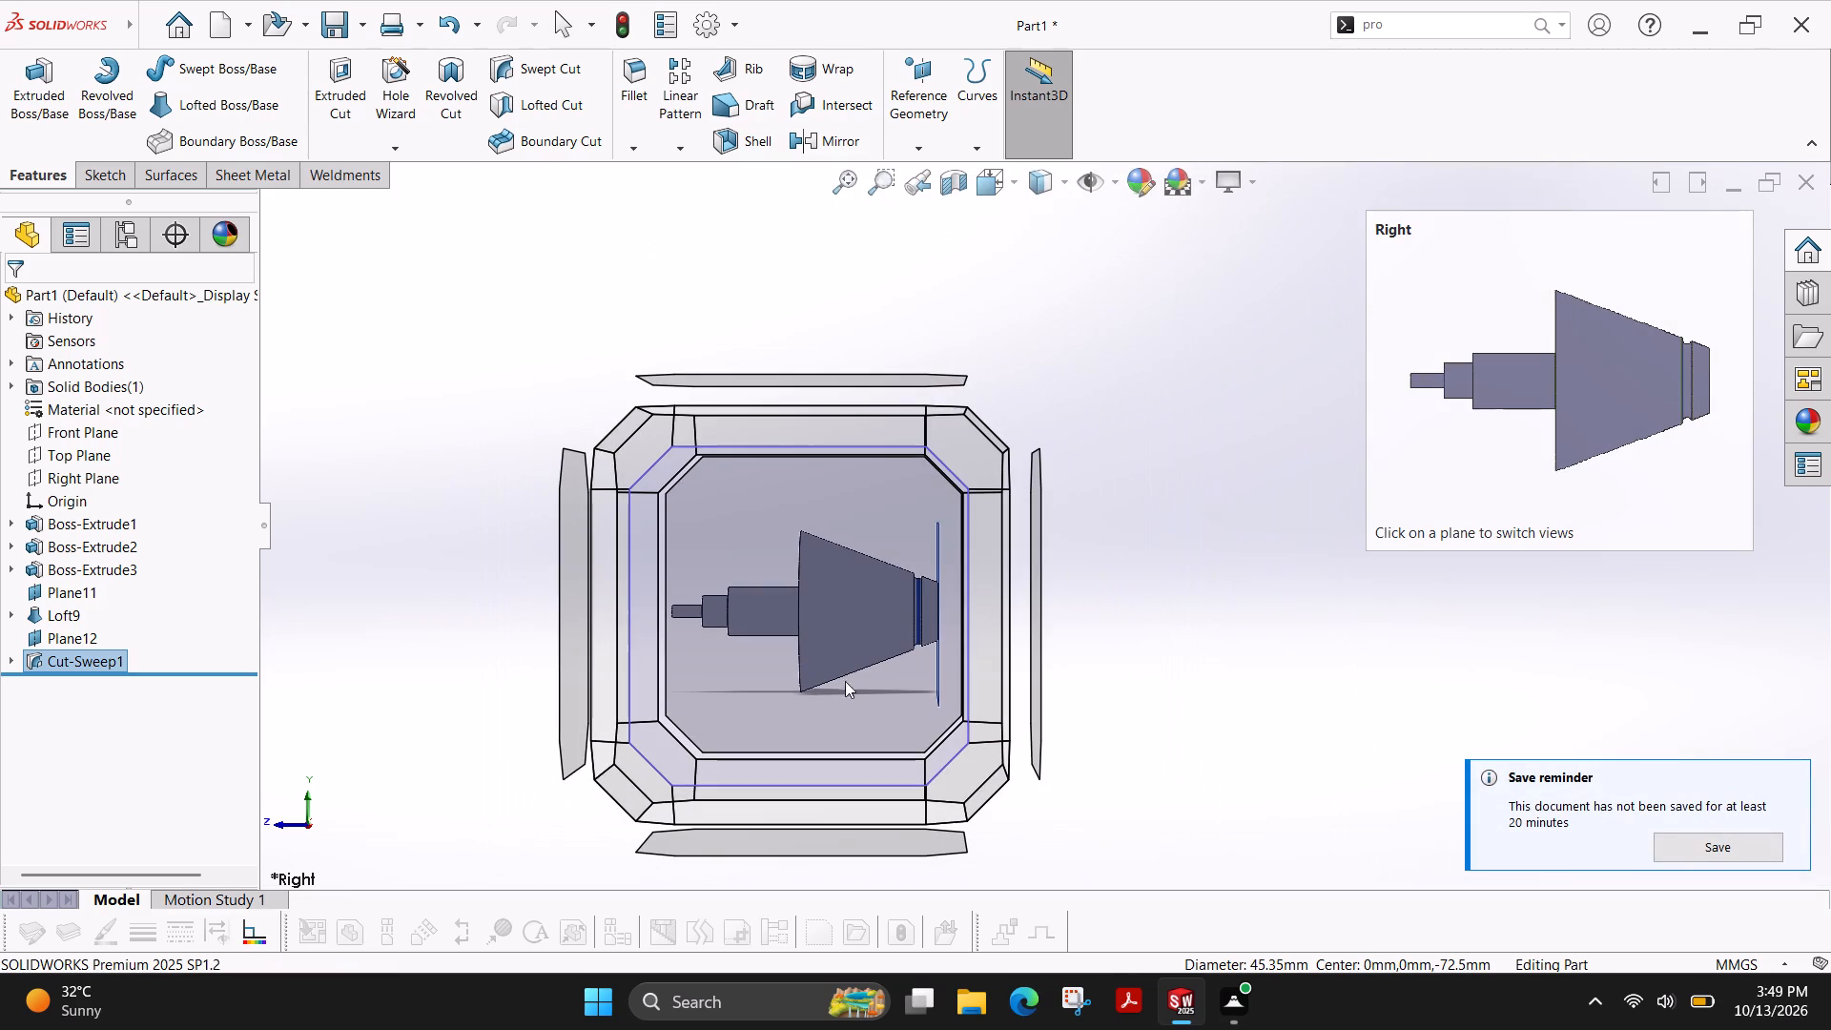
{"action": "left_click", "coordinate": [864, 689]}
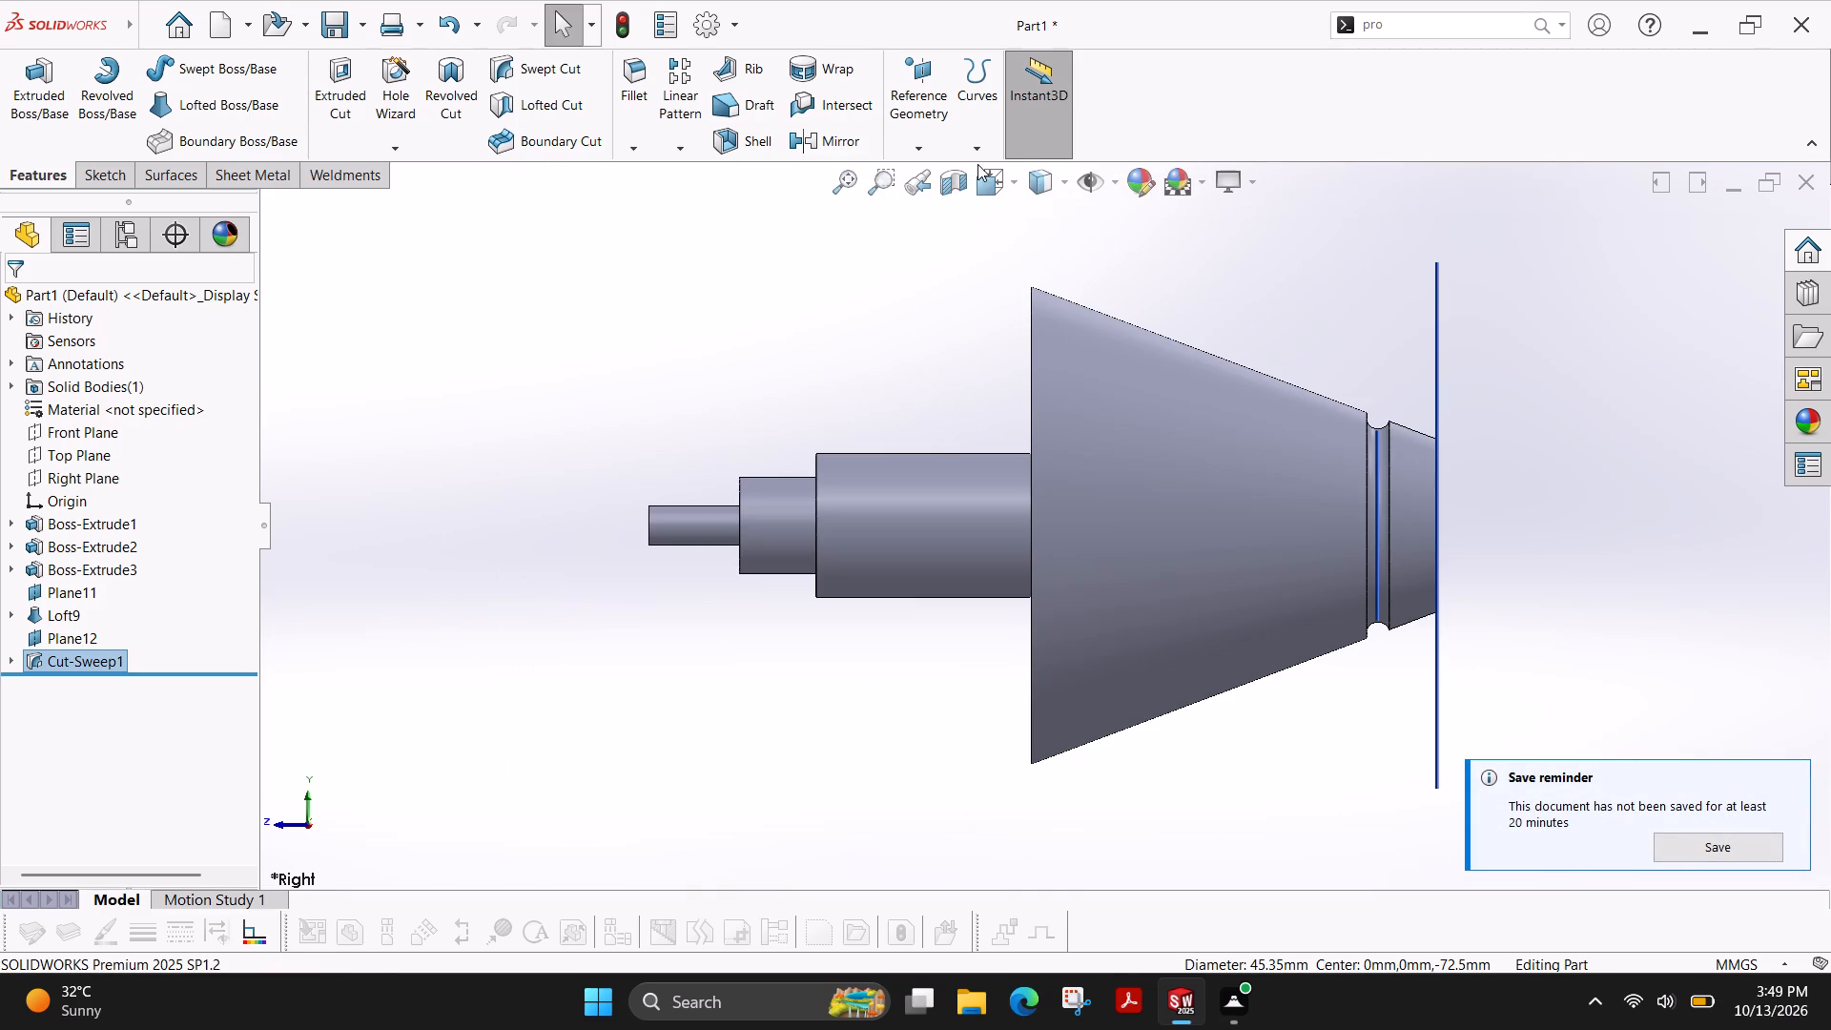
{"action": "left_click", "coordinate": [1016, 191]}
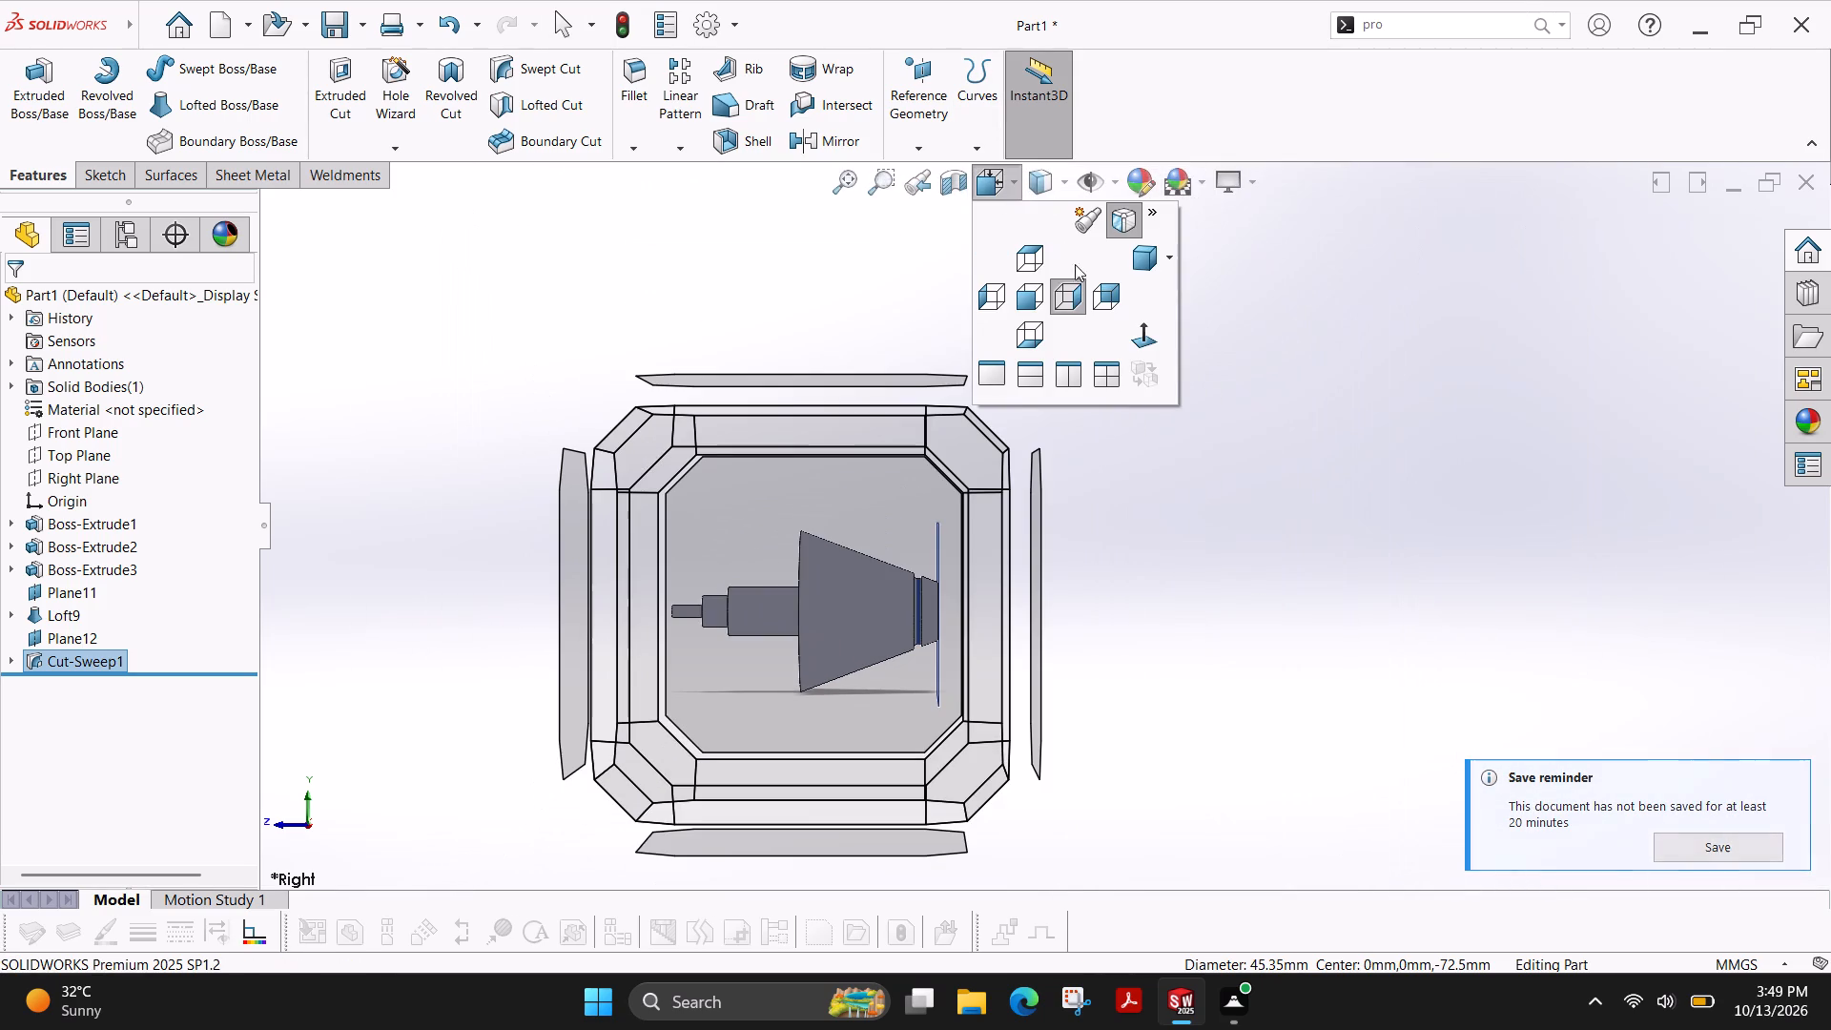
{"action": "left_click", "coordinate": [1134, 338]}
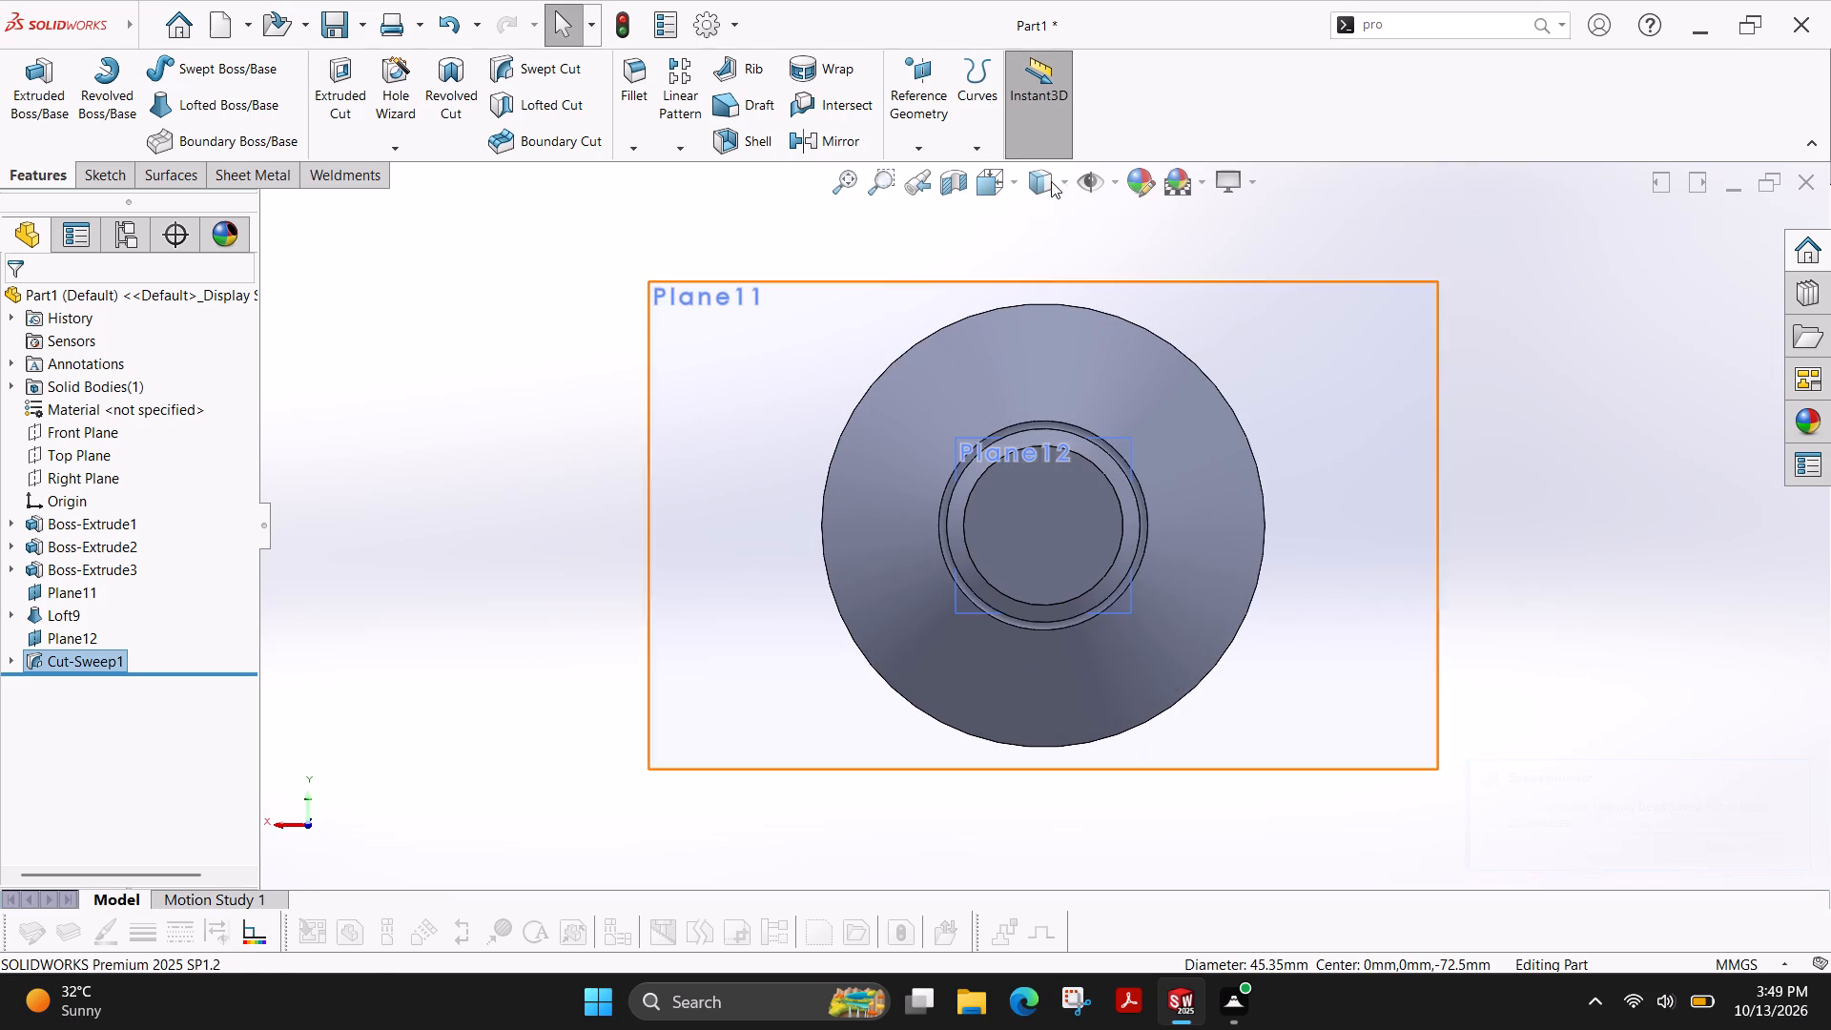
{"action": "left_click", "coordinate": [1016, 186]}
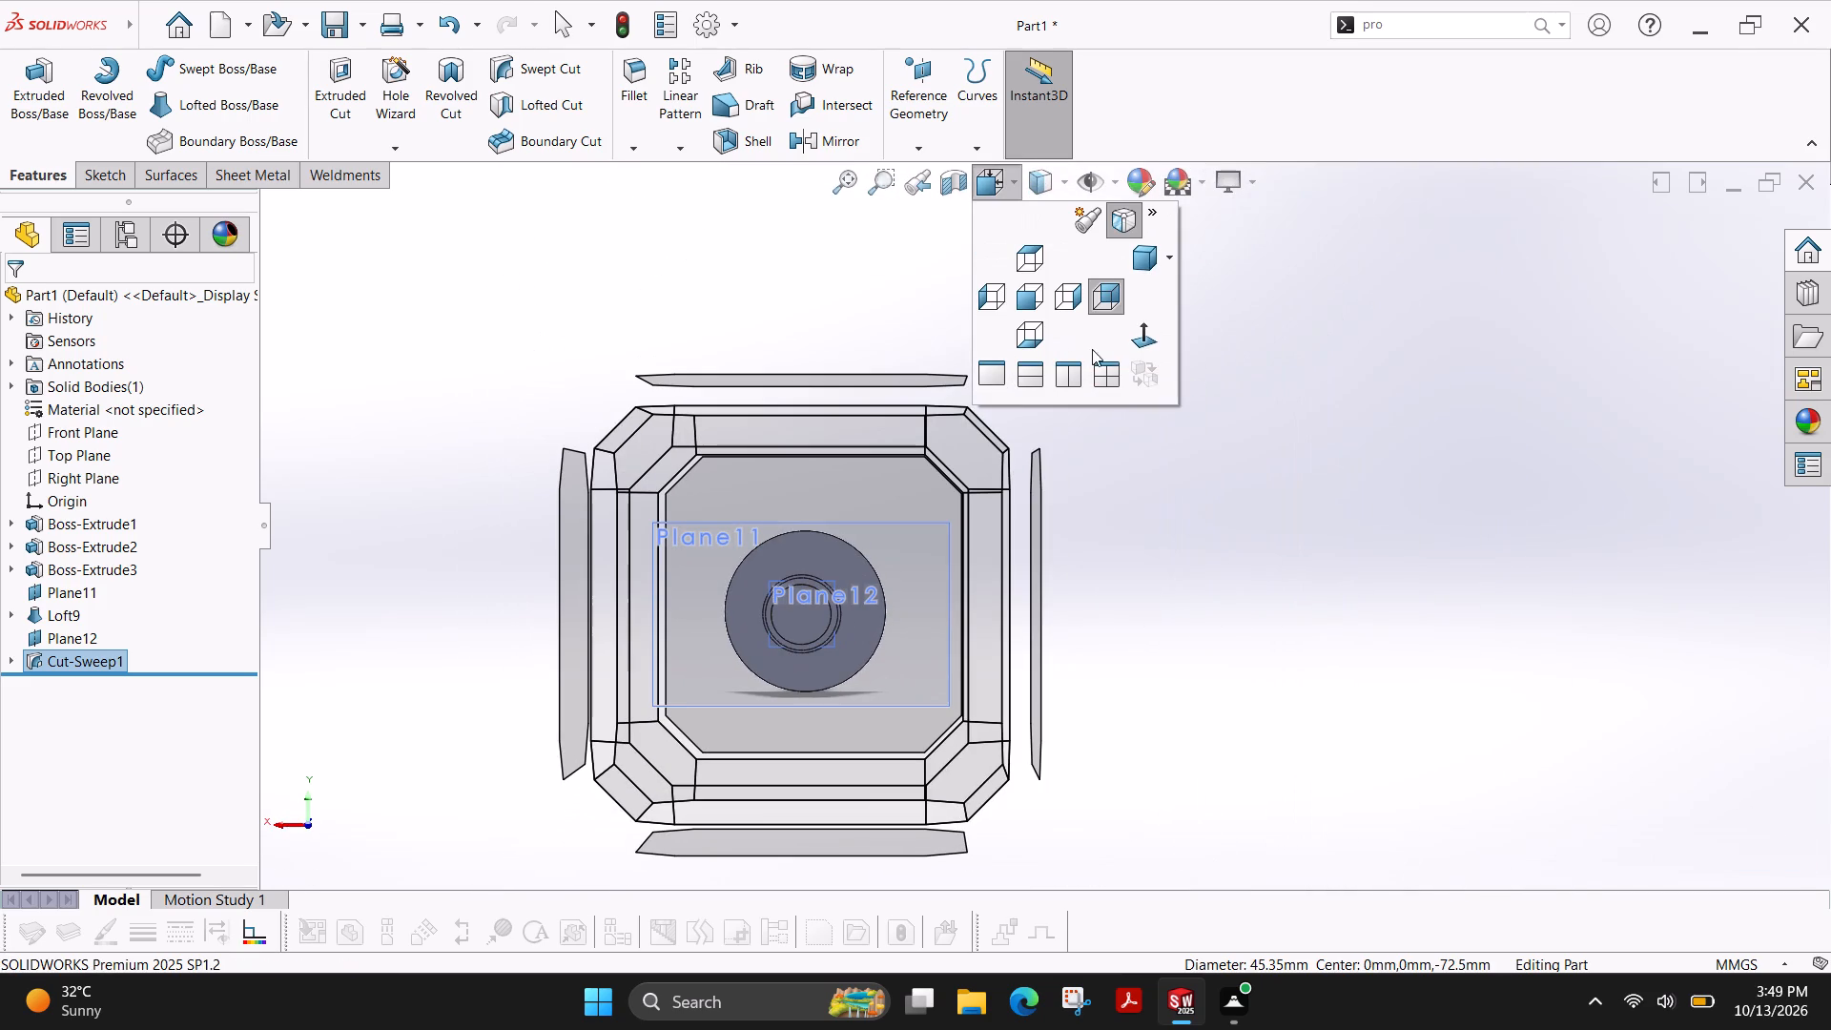
{"action": "left_click", "coordinate": [1135, 344]}
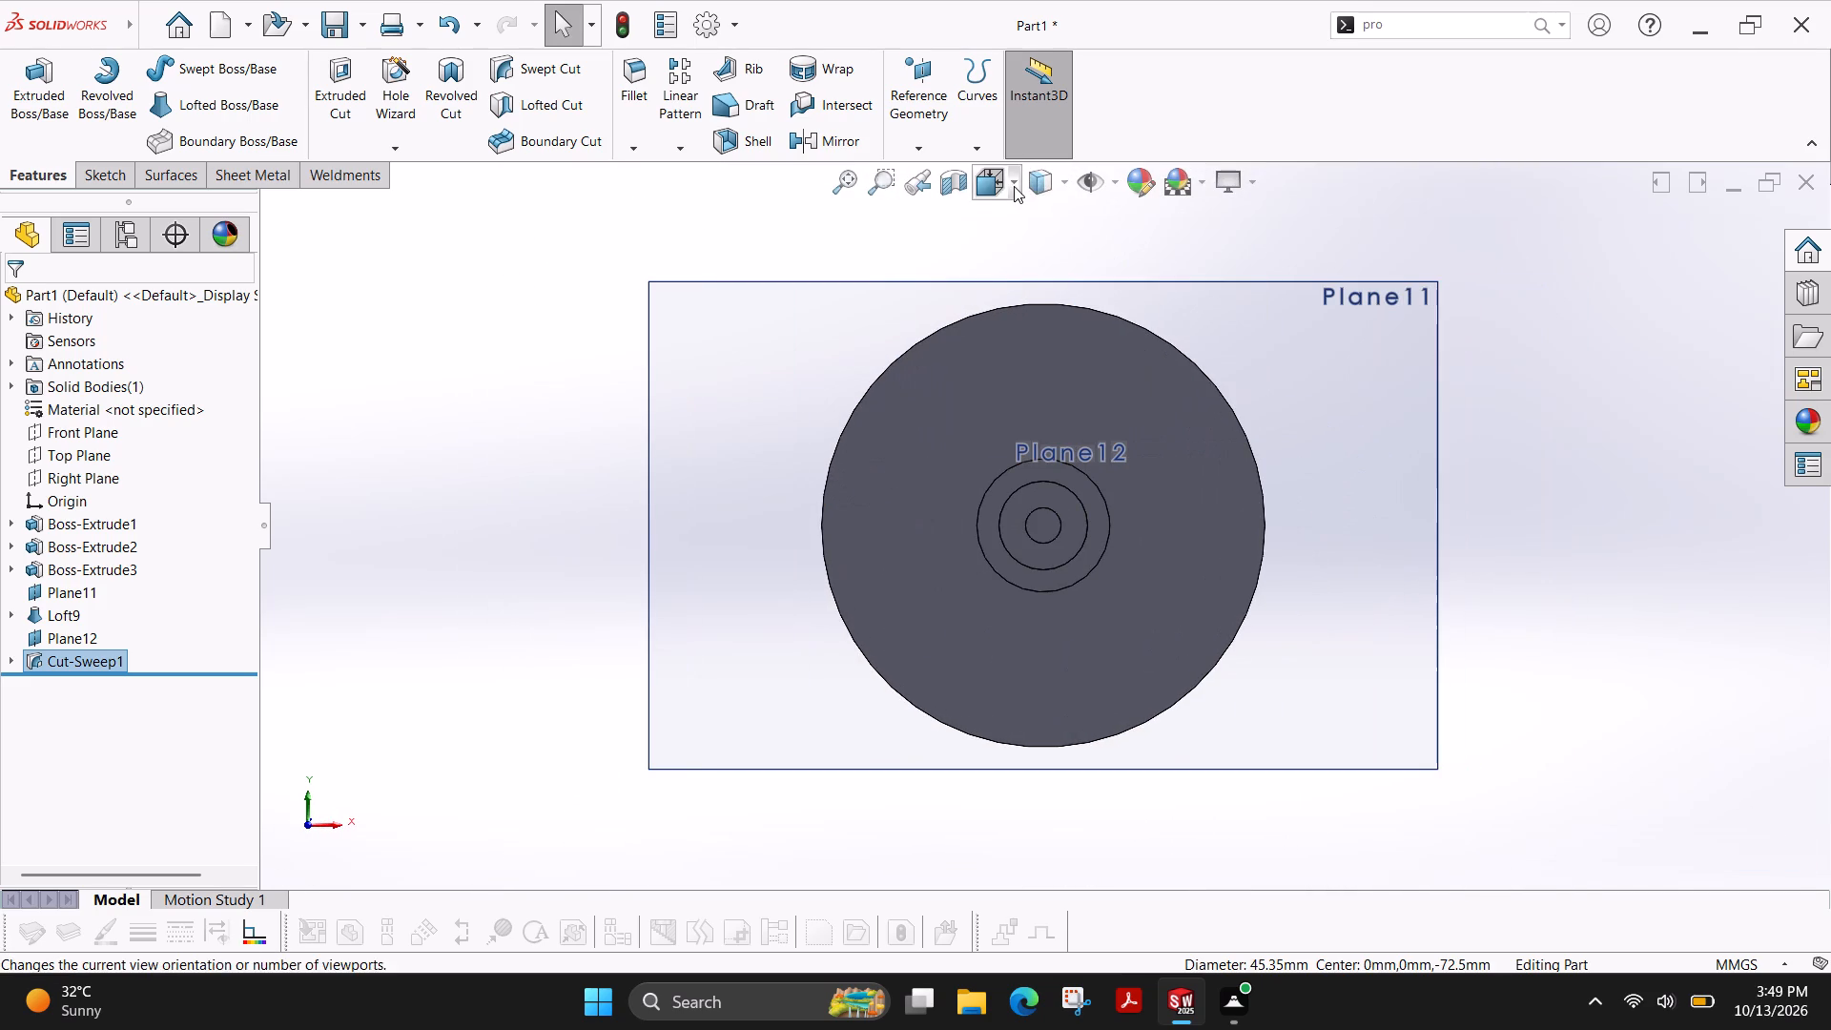
{"action": "left_click", "coordinate": [1014, 186]}
{"action": "left_click", "coordinate": [1144, 341]}
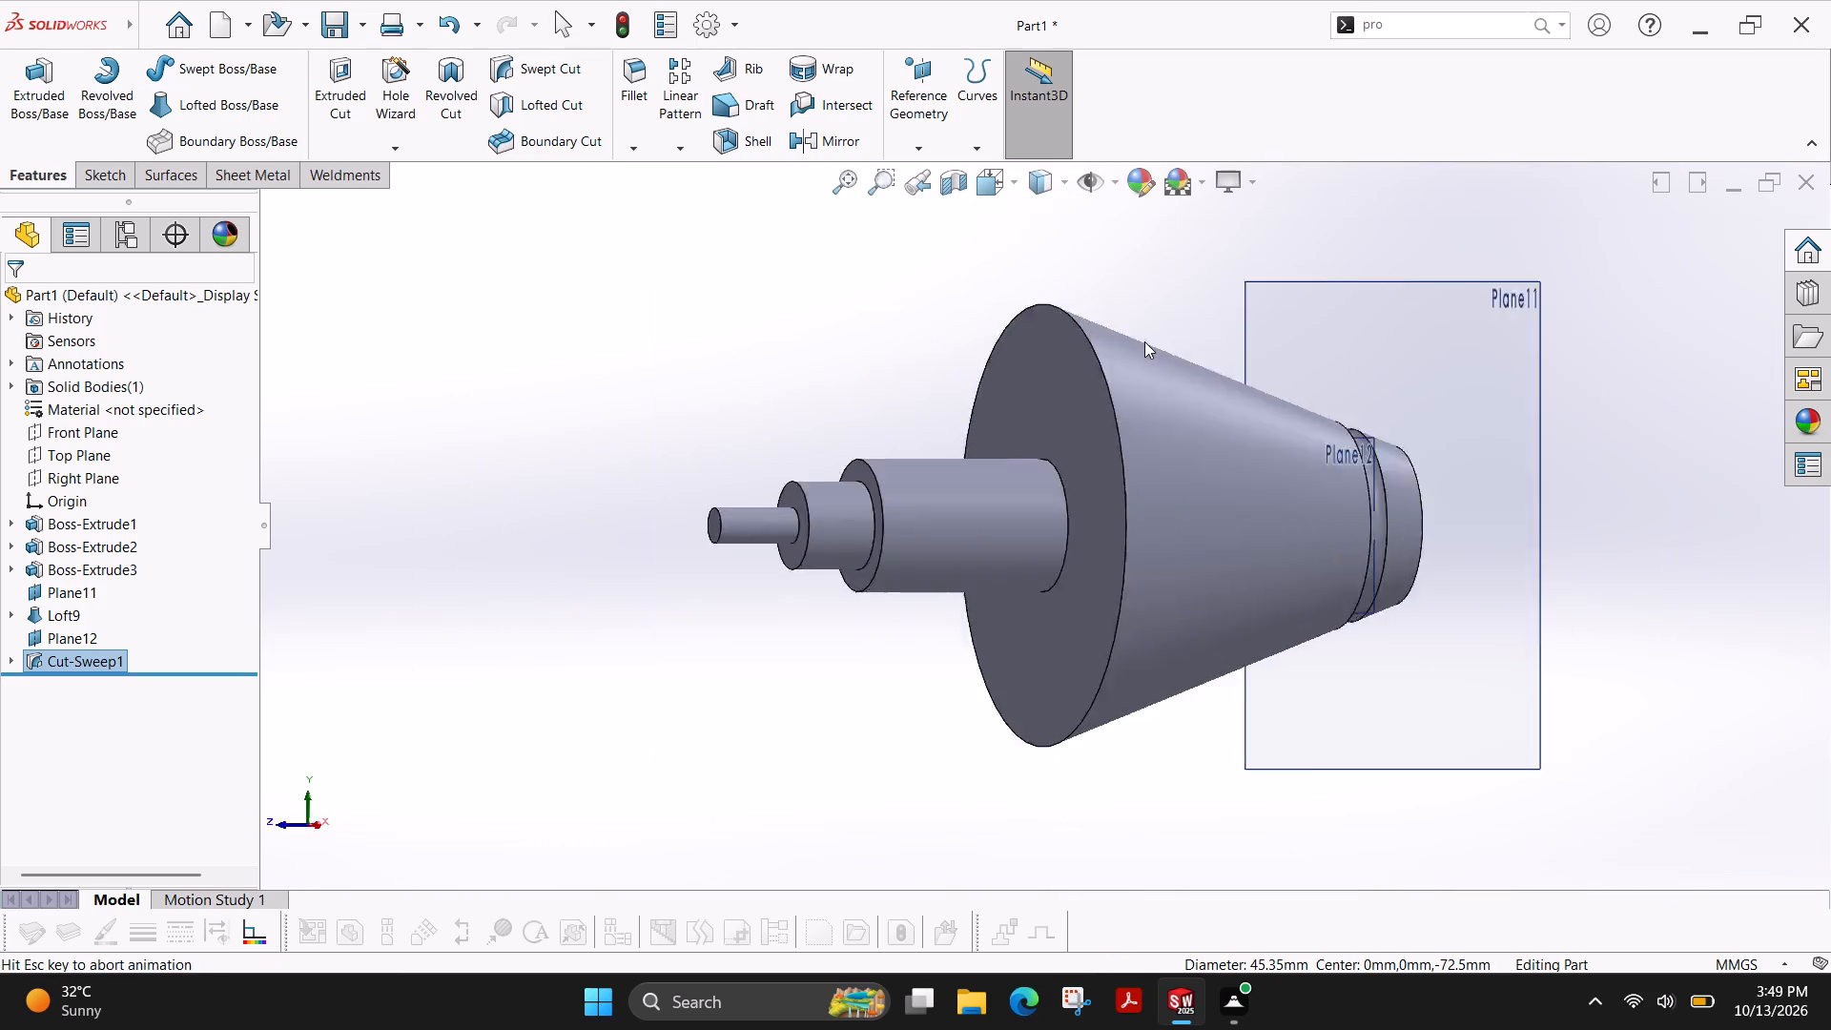
{"action": "left_click", "coordinate": [1014, 178]}
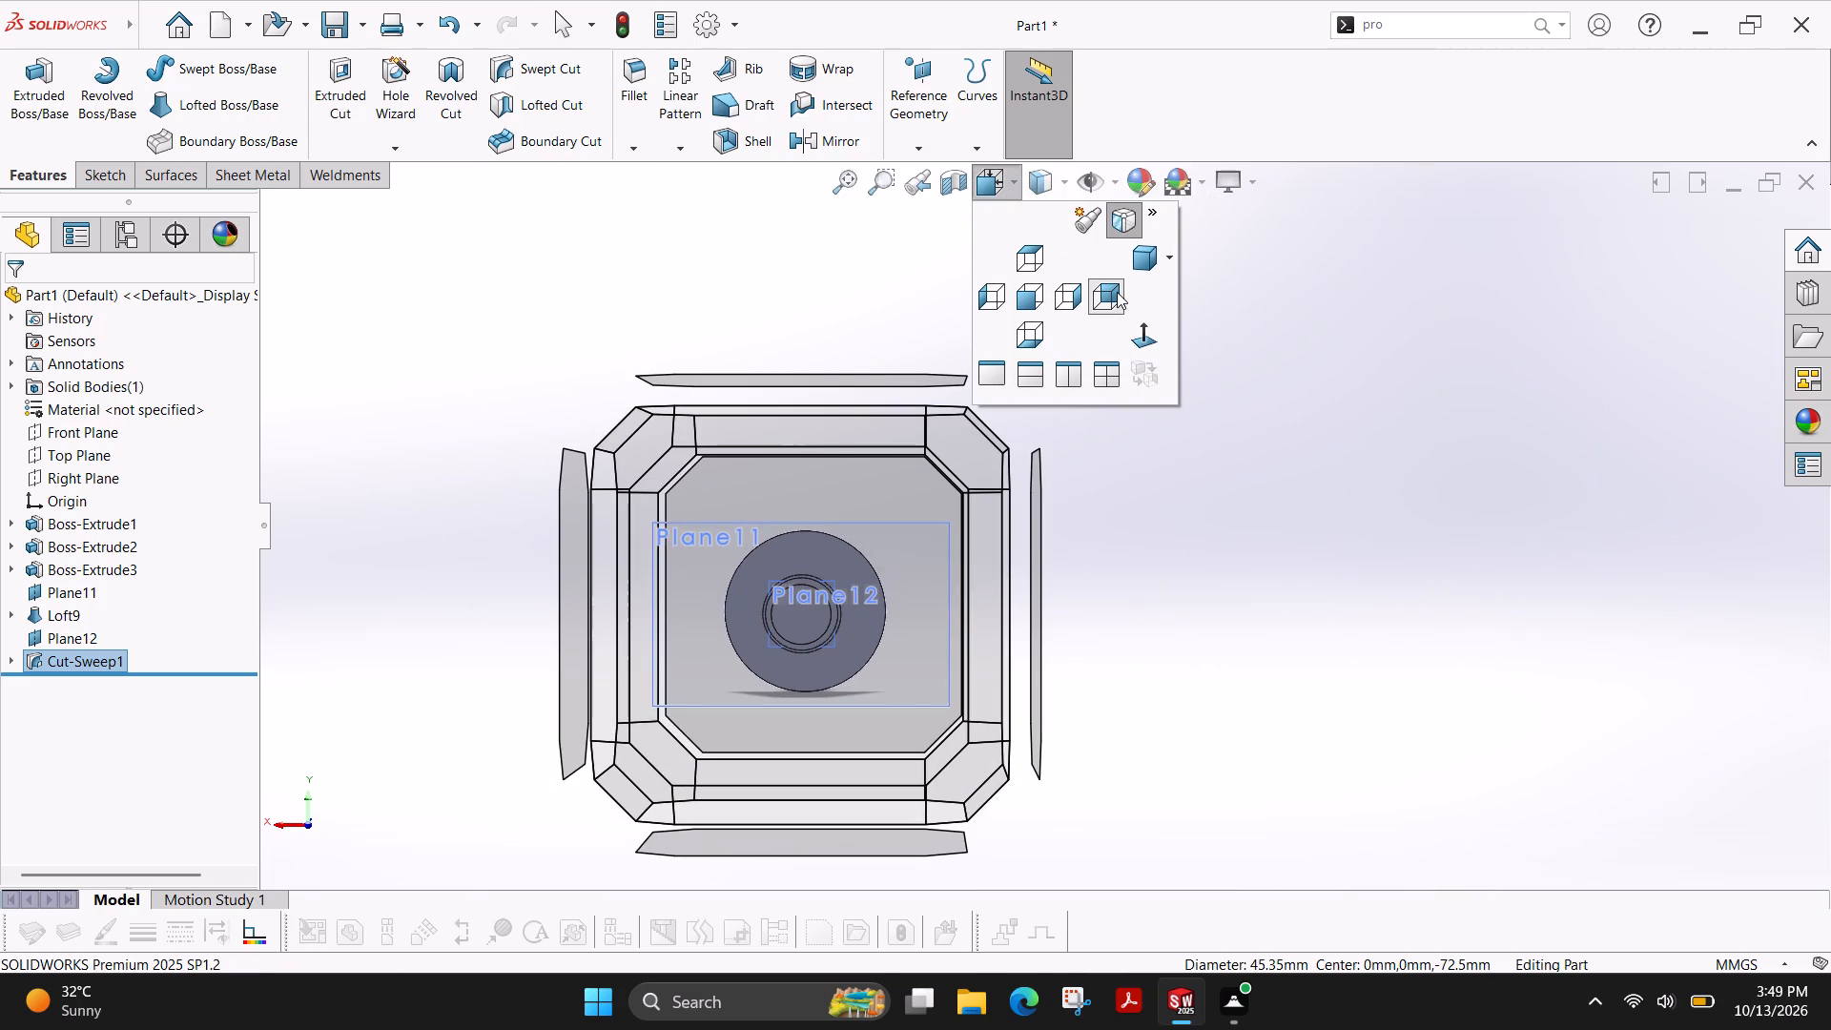
{"action": "left_click", "coordinate": [1113, 292]}
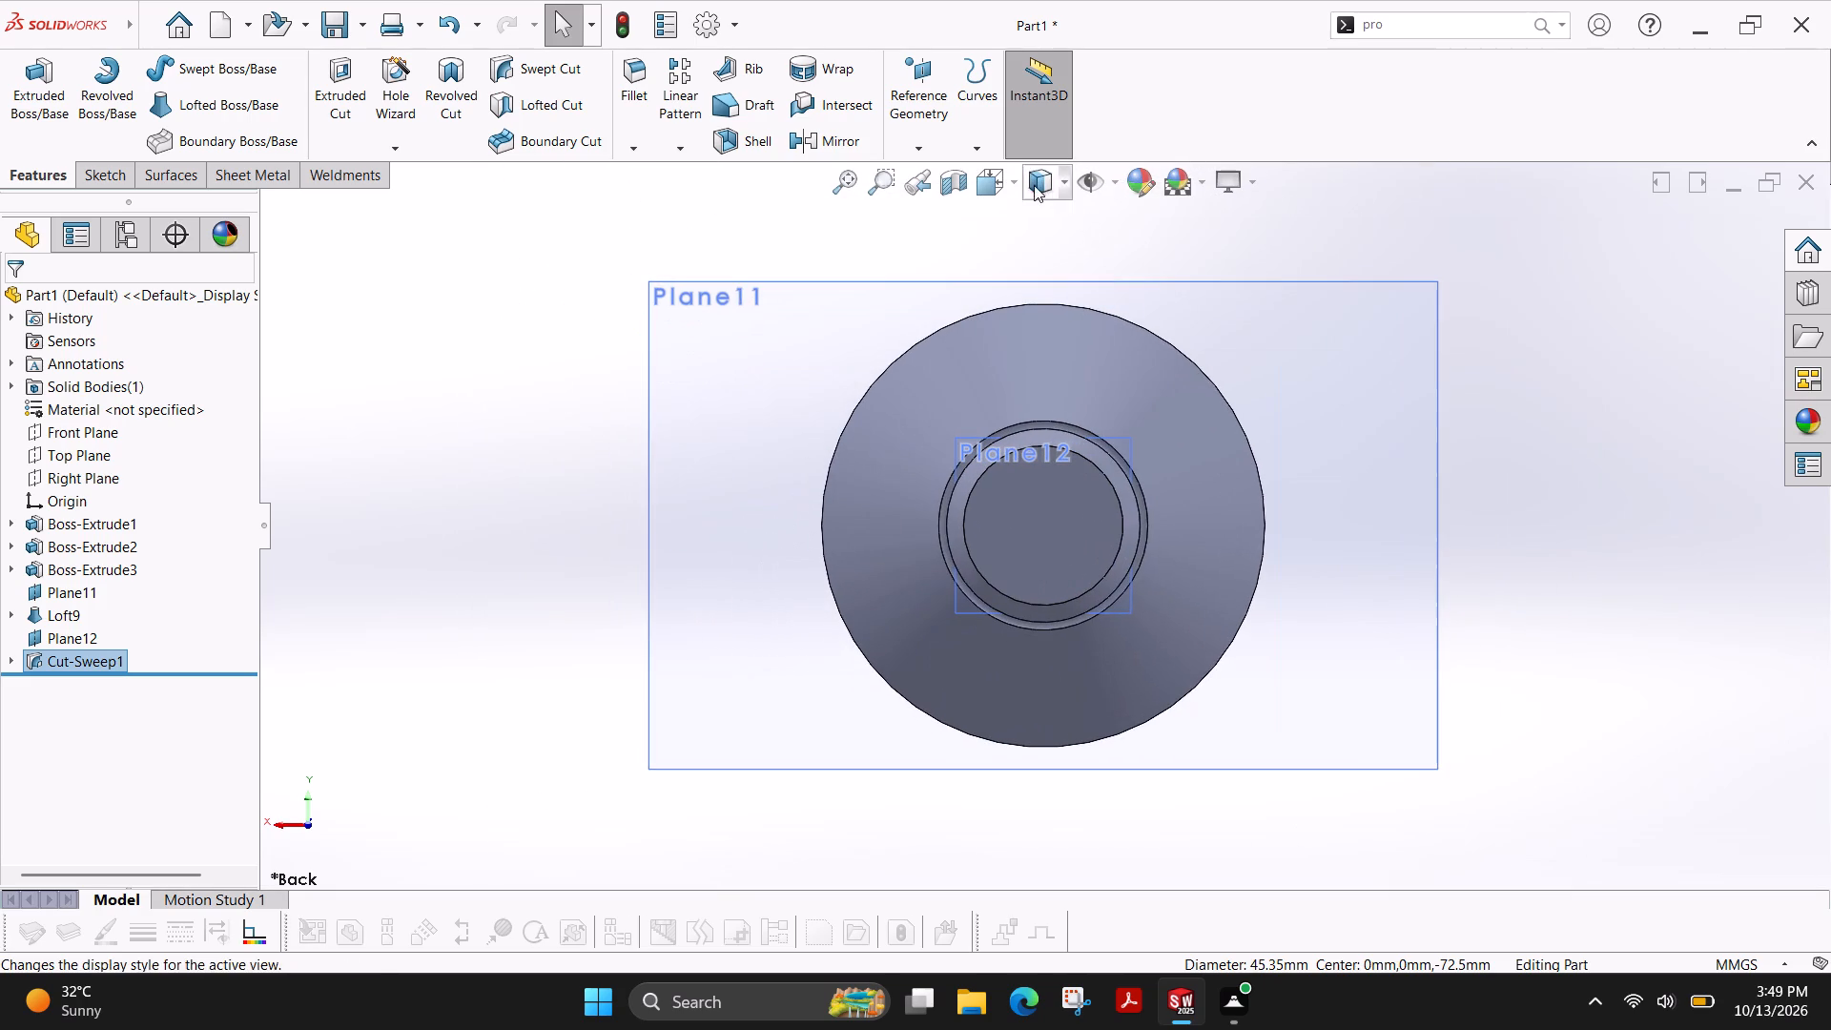
{"action": "left_click", "coordinate": [1017, 181]}
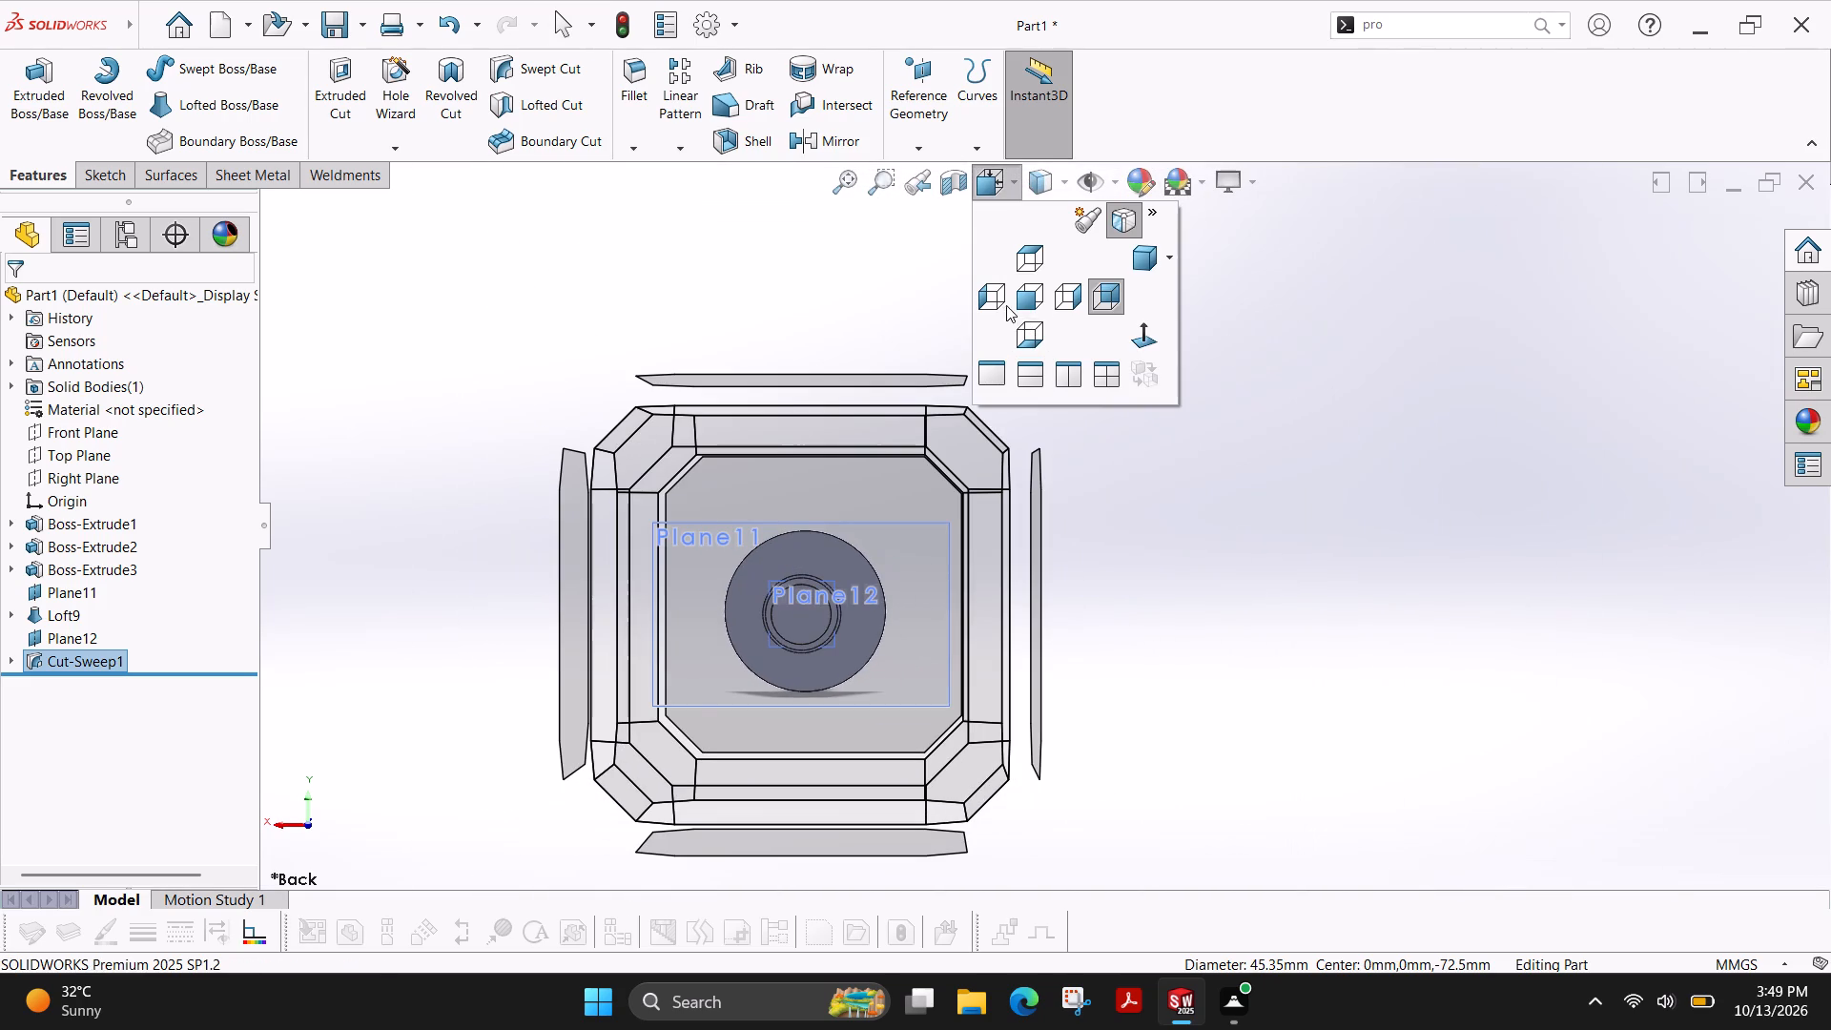
{"action": "left_click", "coordinate": [1026, 298]}
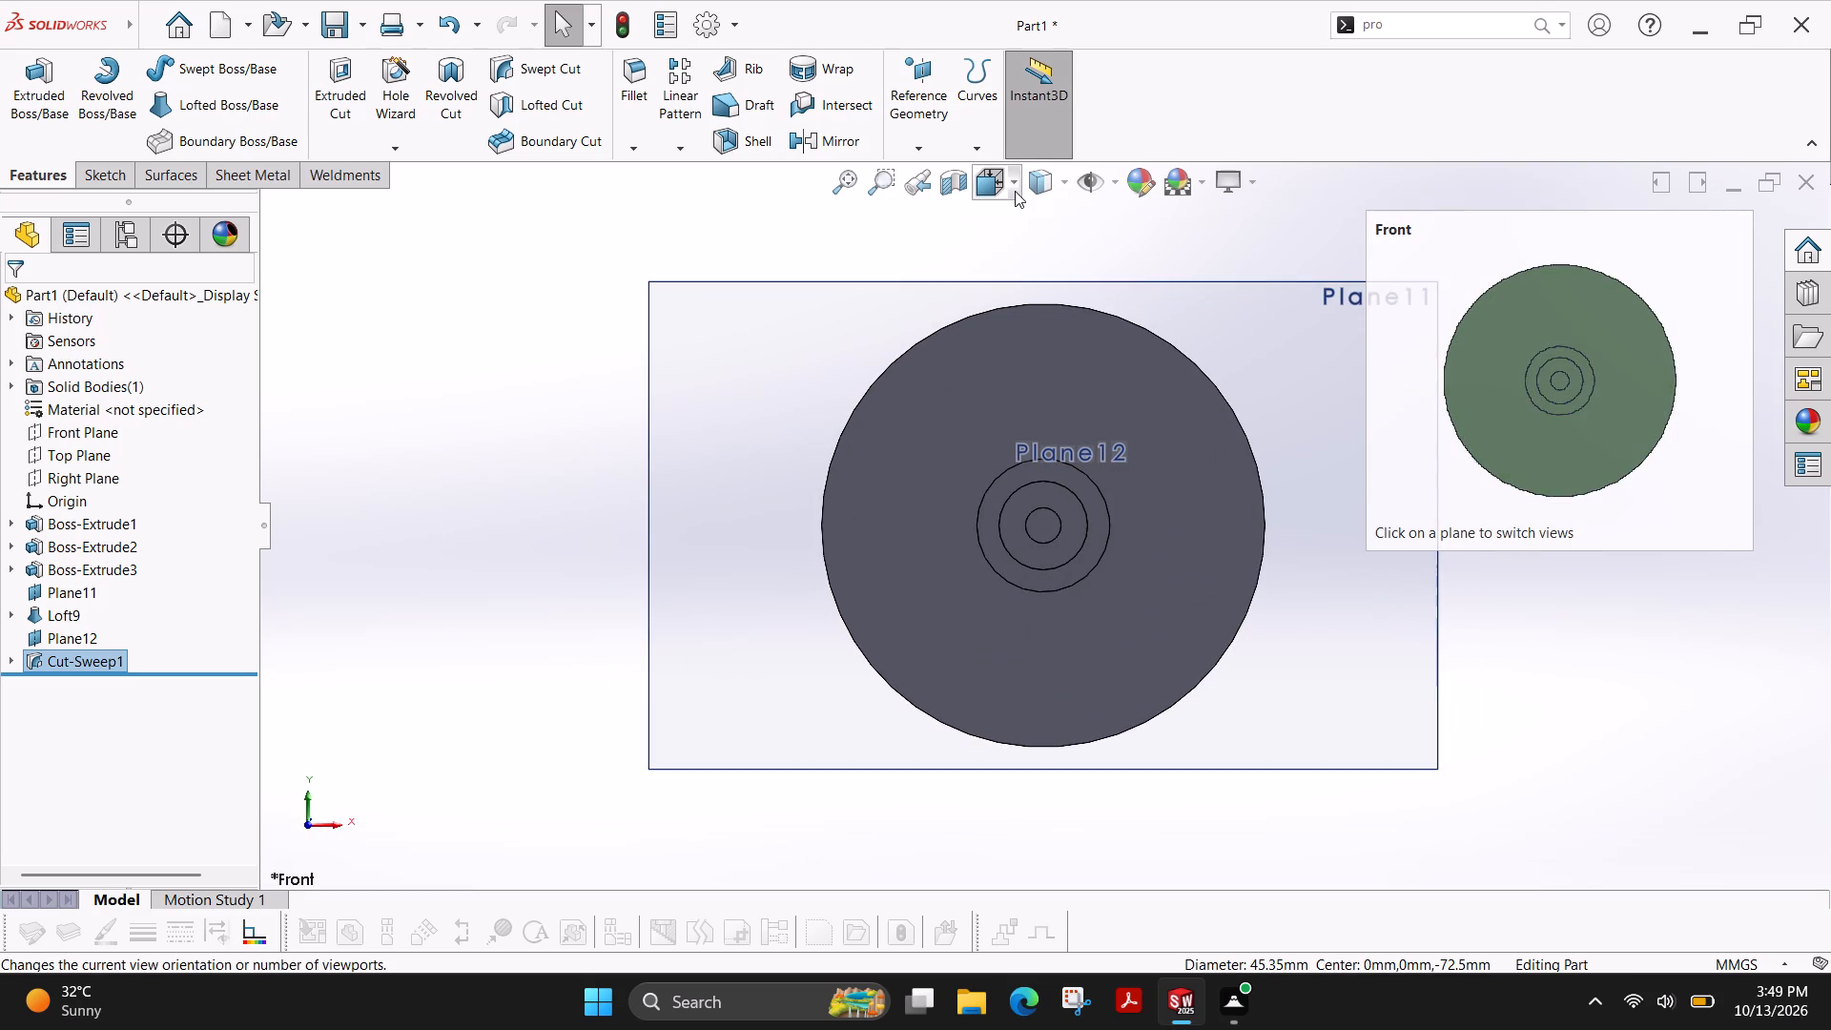
{"action": "left_click", "coordinate": [1015, 191]}
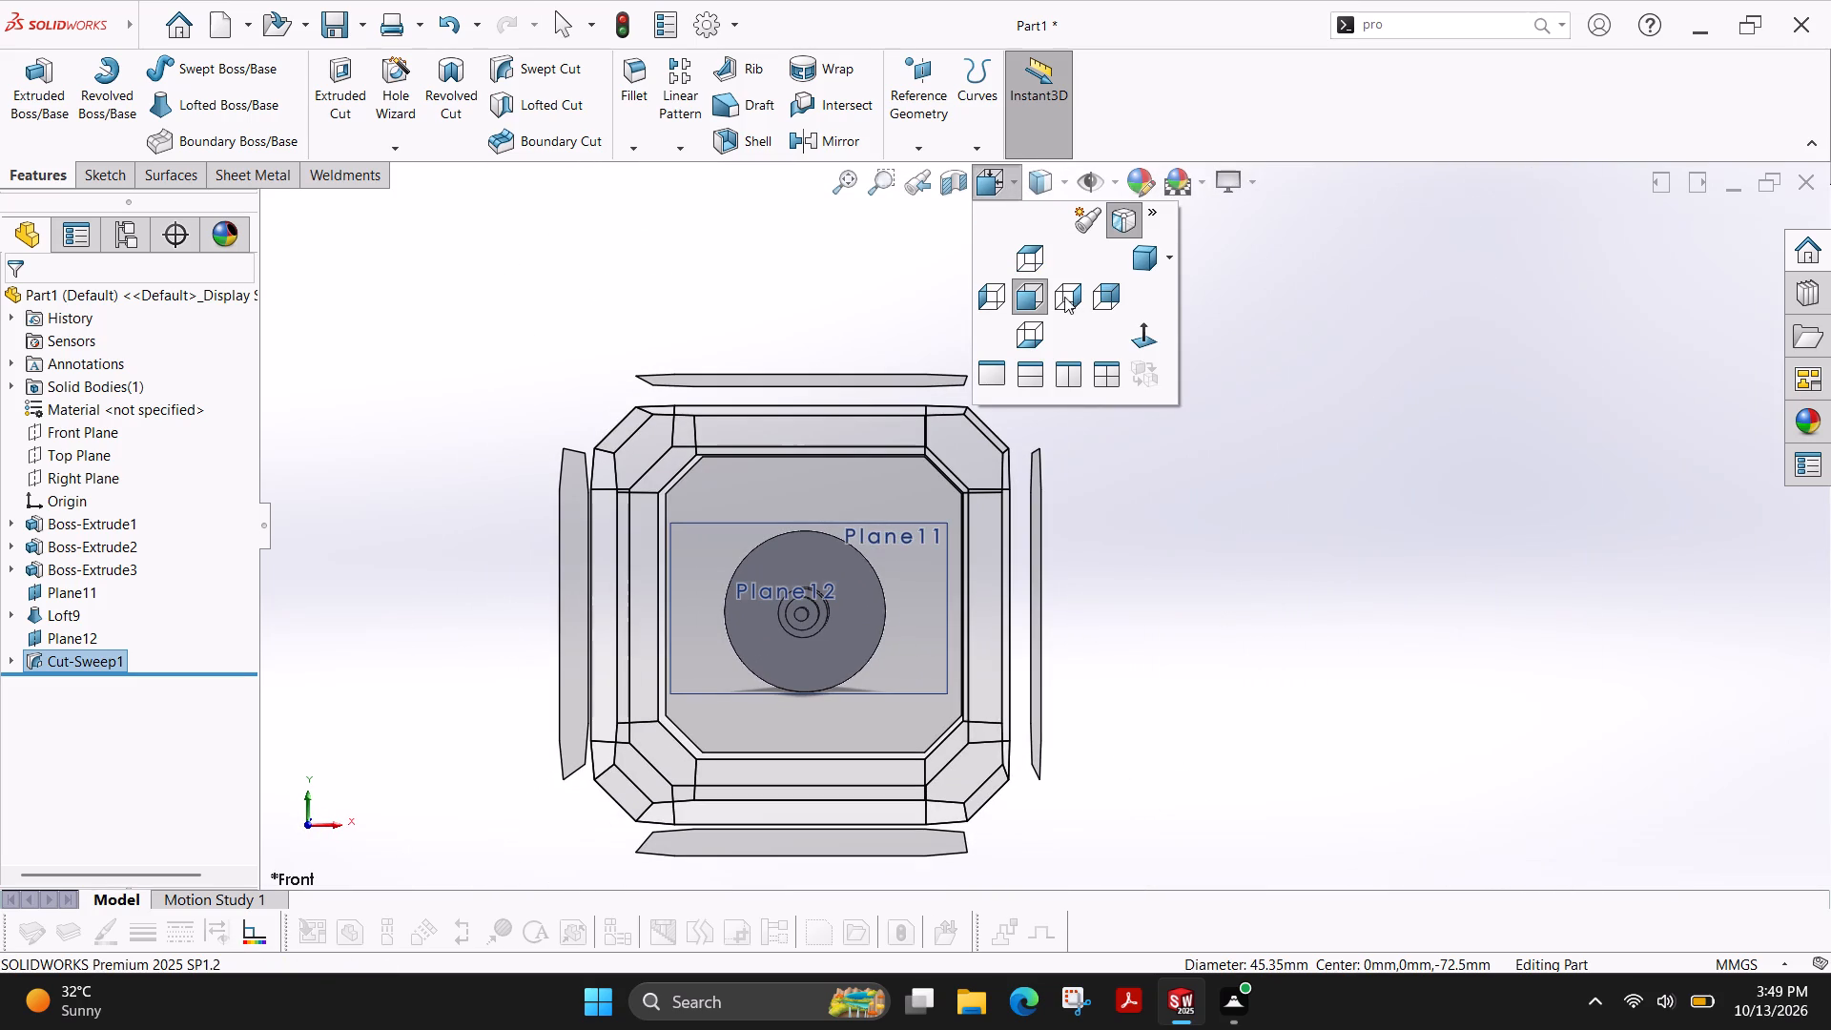
{"action": "left_click", "coordinate": [1061, 297]}
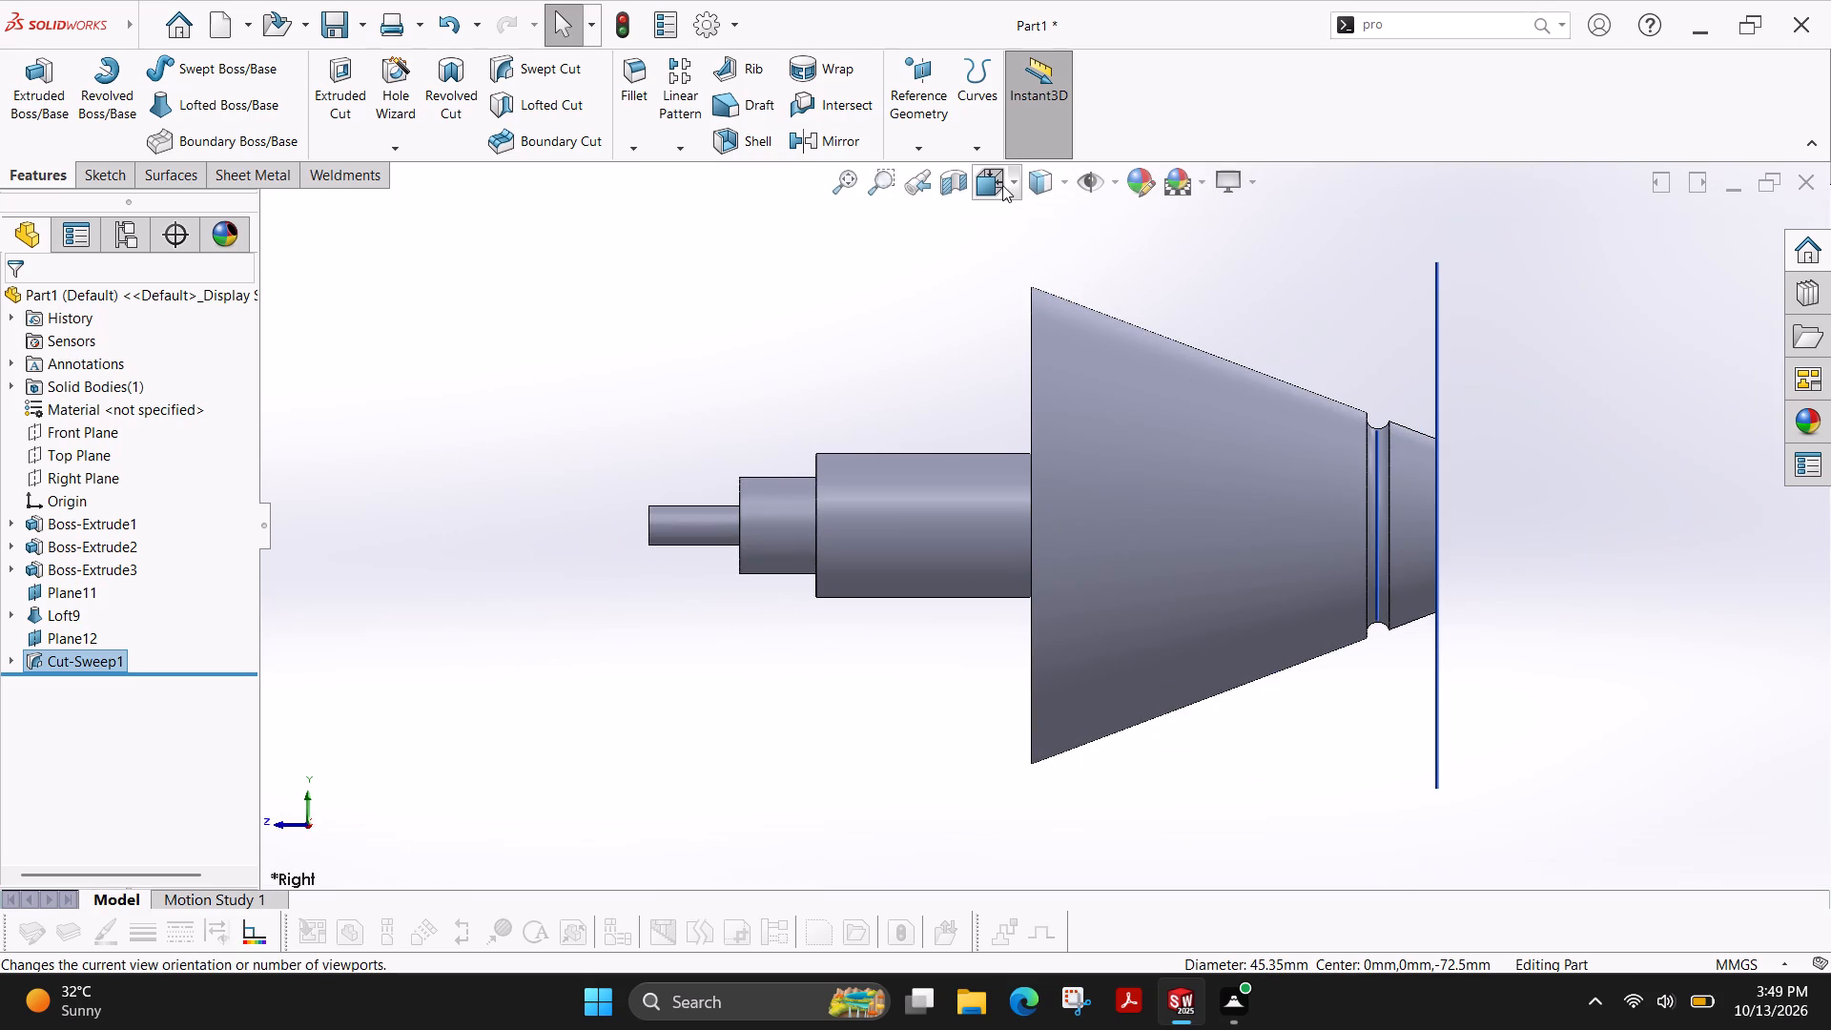
{"action": "scroll", "coordinate": [972, 411], "scroll_direction": "down", "scroll_amount": 2}
{"action": "scroll", "coordinate": [972, 411], "scroll_direction": "up", "scroll_amount": 3}
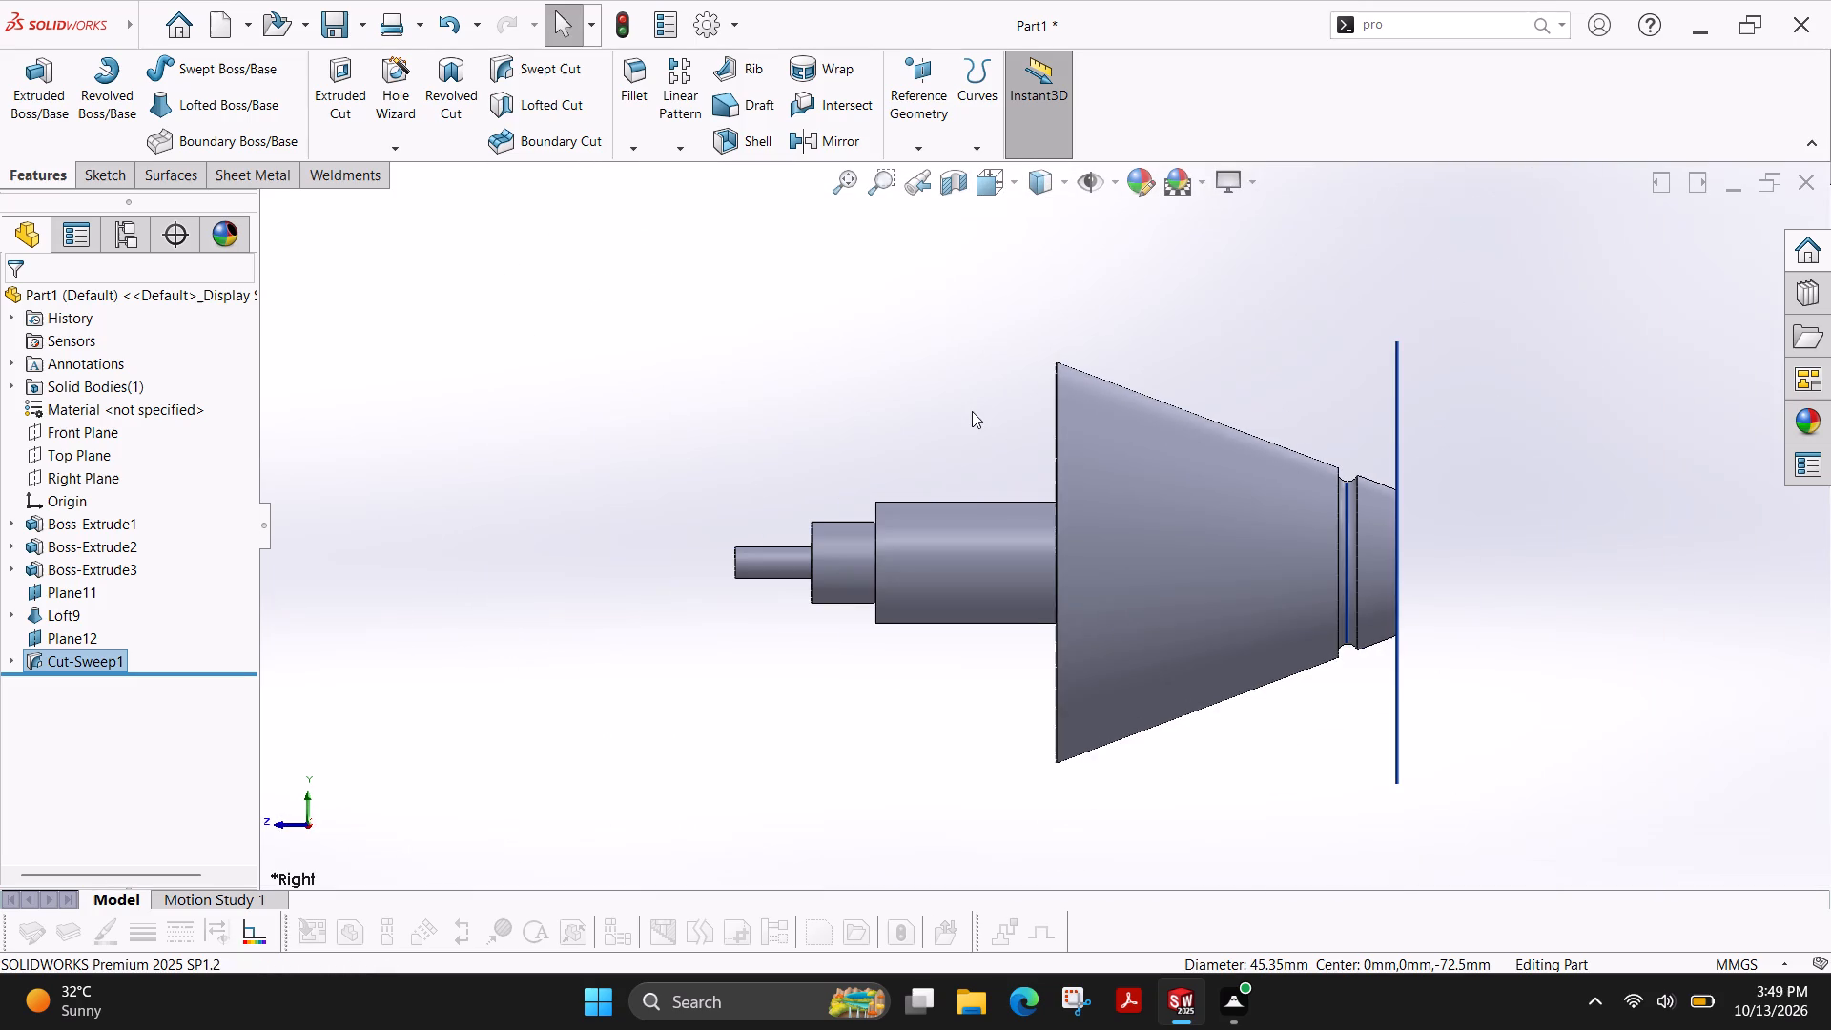
{"action": "scroll", "coordinate": [1142, 547], "scroll_direction": "up", "scroll_amount": 3}
{"action": "scroll", "coordinate": [1130, 556], "scroll_direction": "down", "scroll_amount": 2}
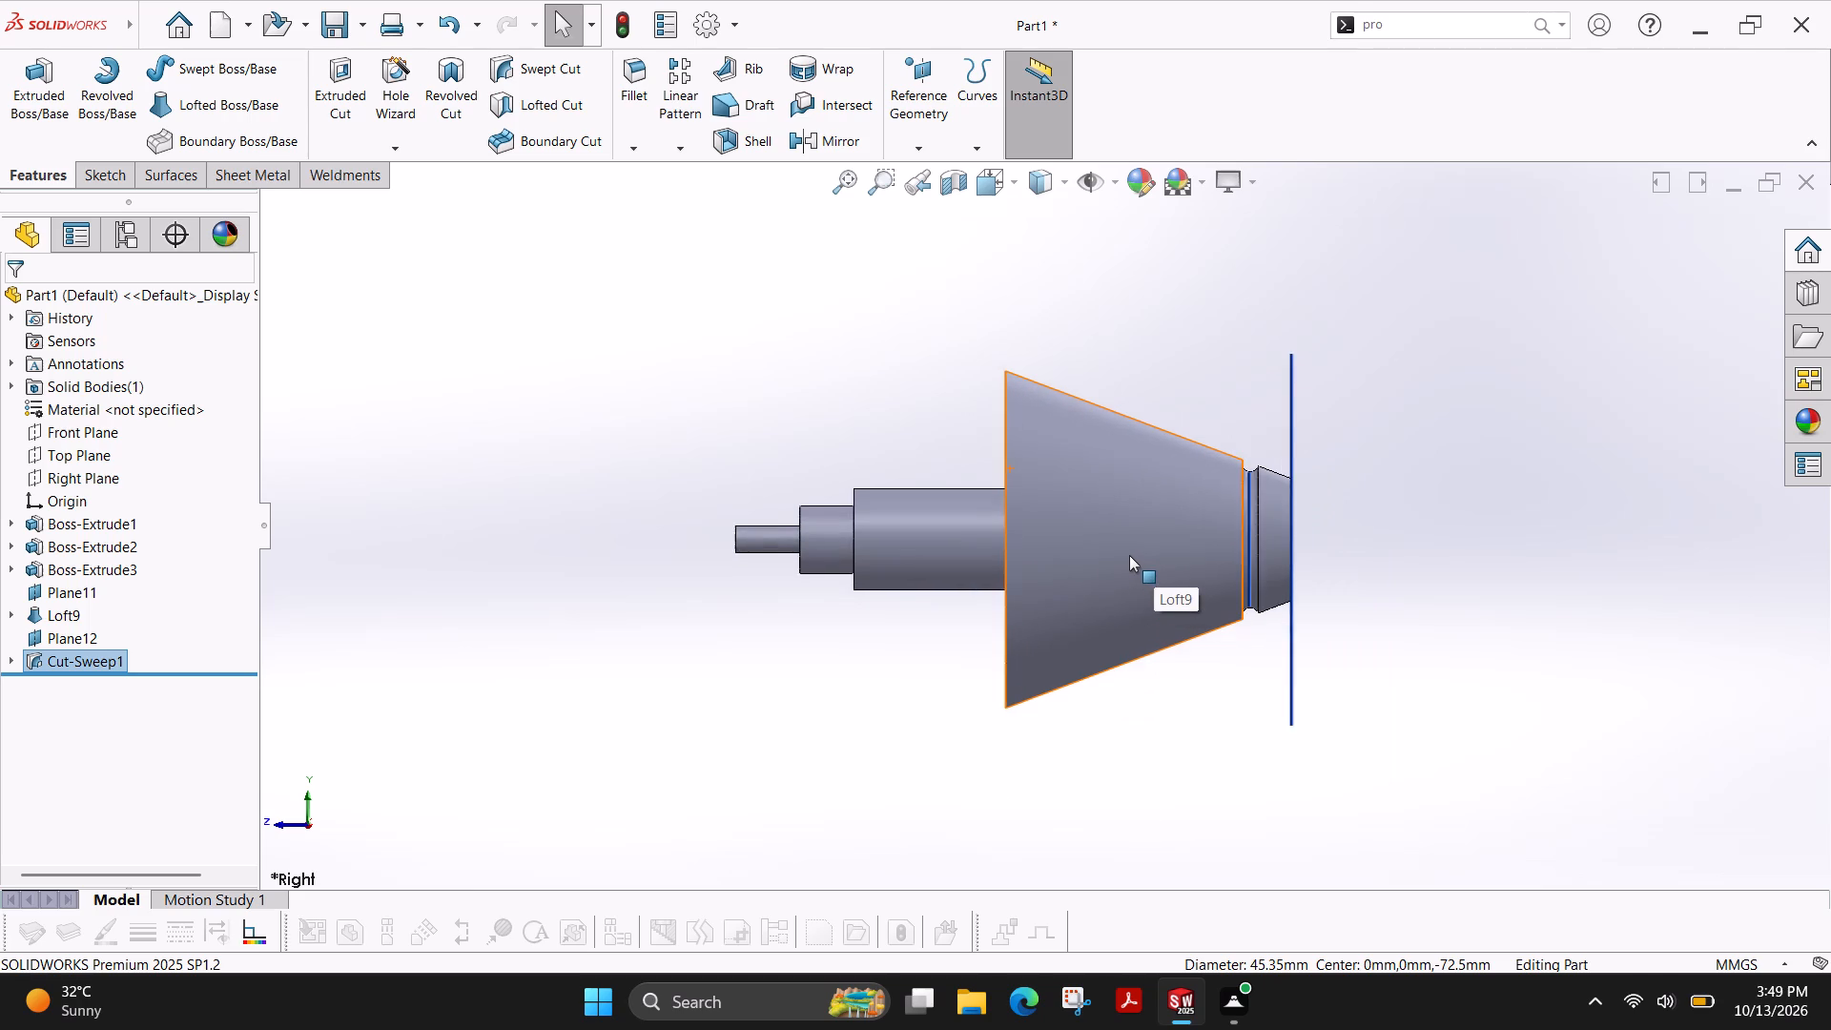
{"action": "scroll", "coordinate": [1129, 555], "scroll_direction": "down", "scroll_amount": 2}
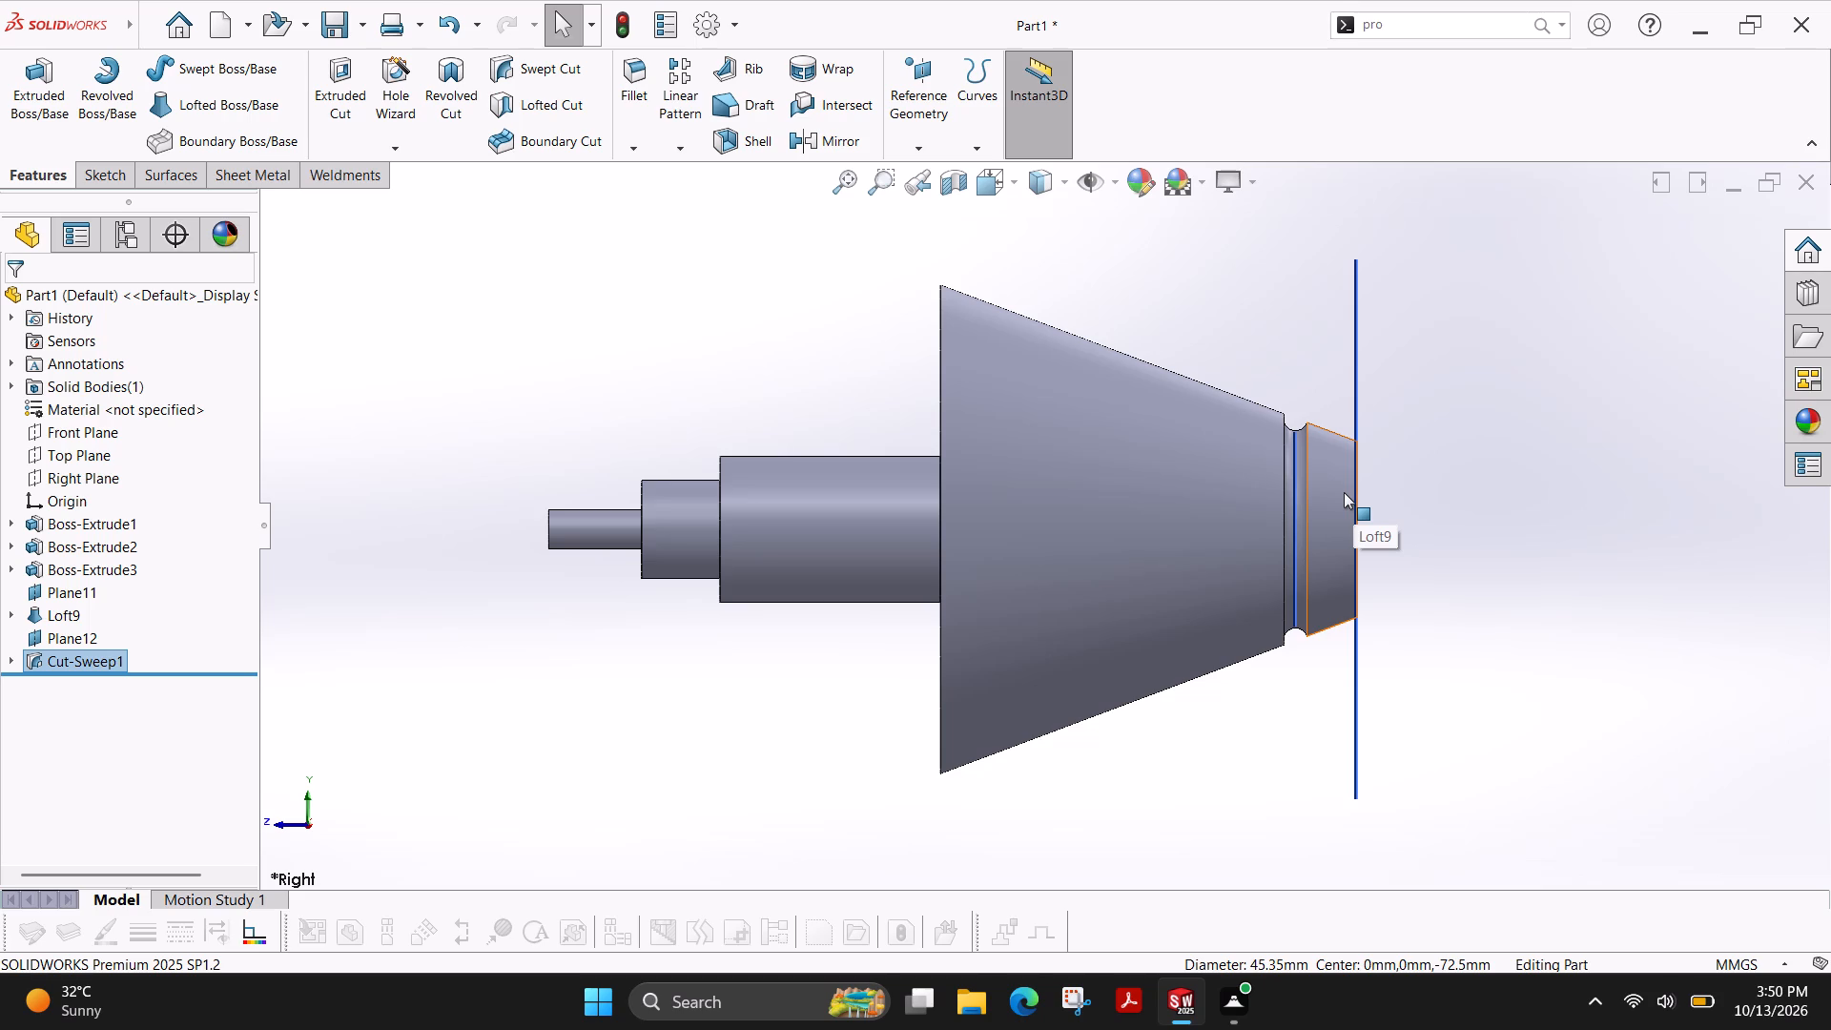
{"action": "scroll", "coordinate": [1202, 443], "scroll_direction": "up", "scroll_amount": 3}
{"action": "scroll", "coordinate": [1190, 439], "scroll_direction": "down", "scroll_amount": 2}
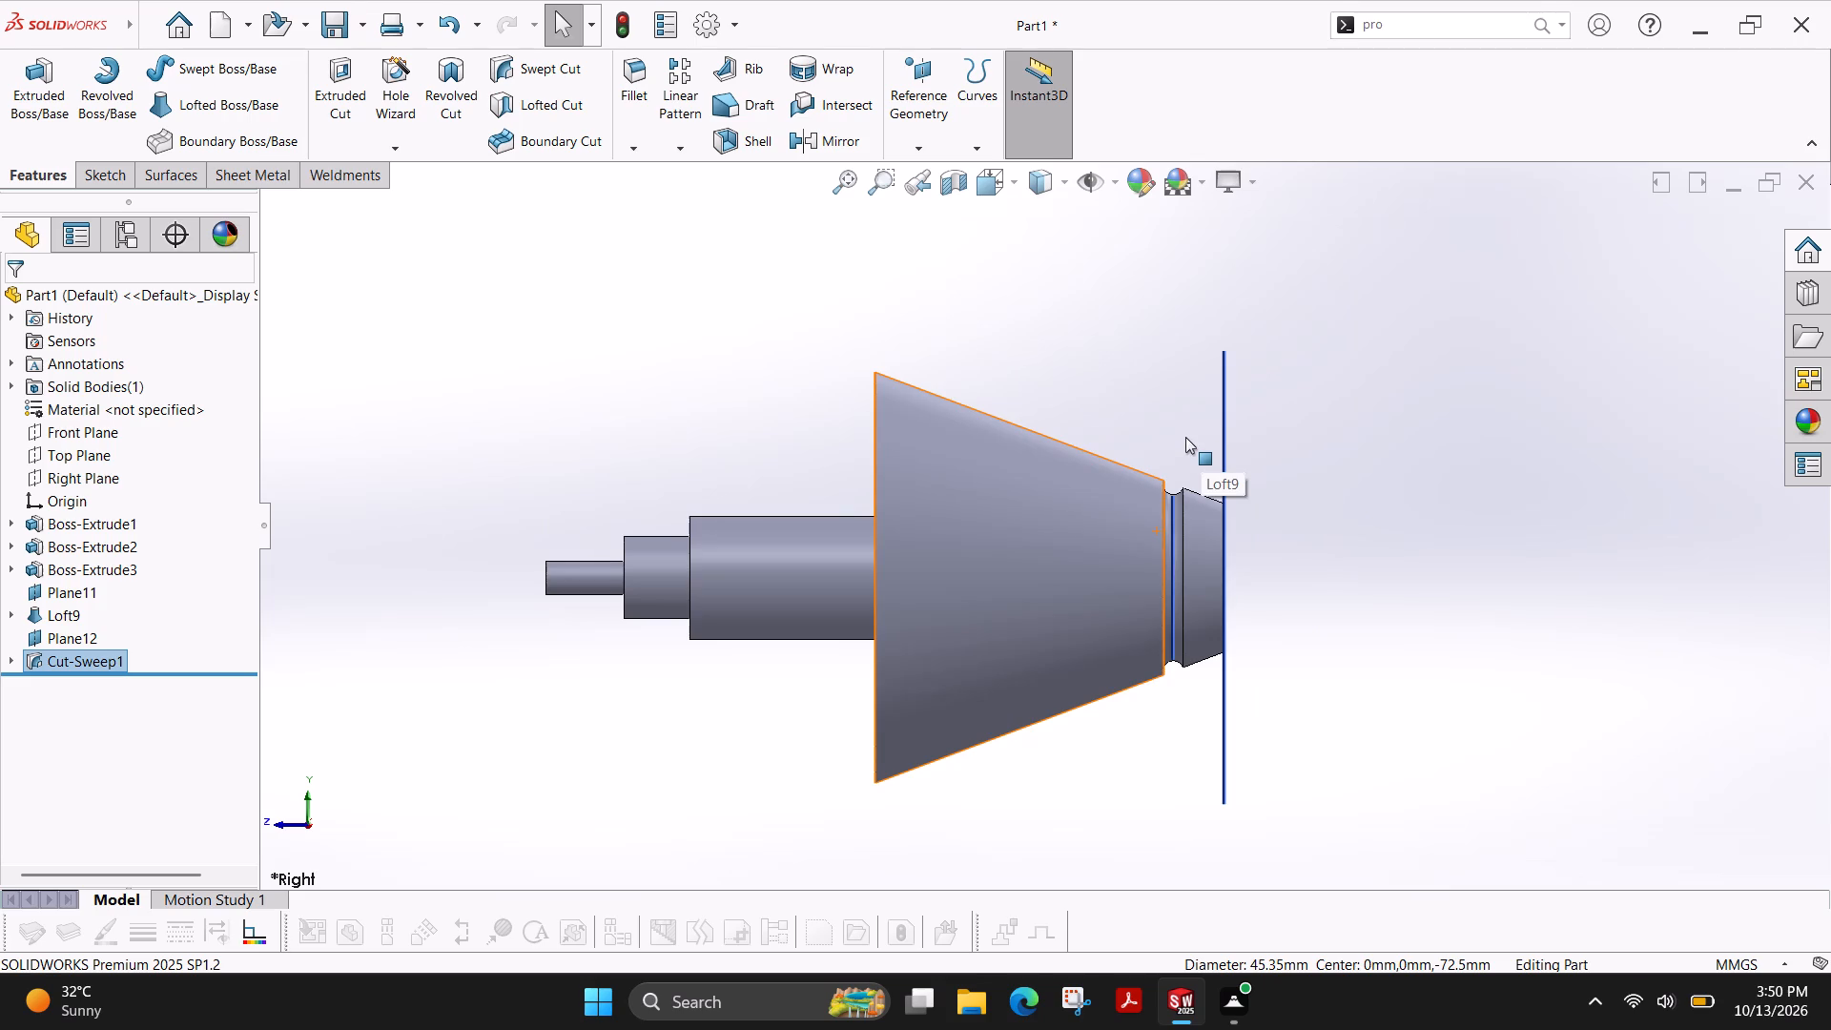
{"action": "scroll", "coordinate": [1157, 599], "scroll_direction": "down", "scroll_amount": 2}
Hide Plane11, the large reference plane at the cone's small end.
{"action": "middle_click_drag", "start_coordinate": [1091, 582], "coordinate": [1085, 463], "text": "ctrl+shift"}
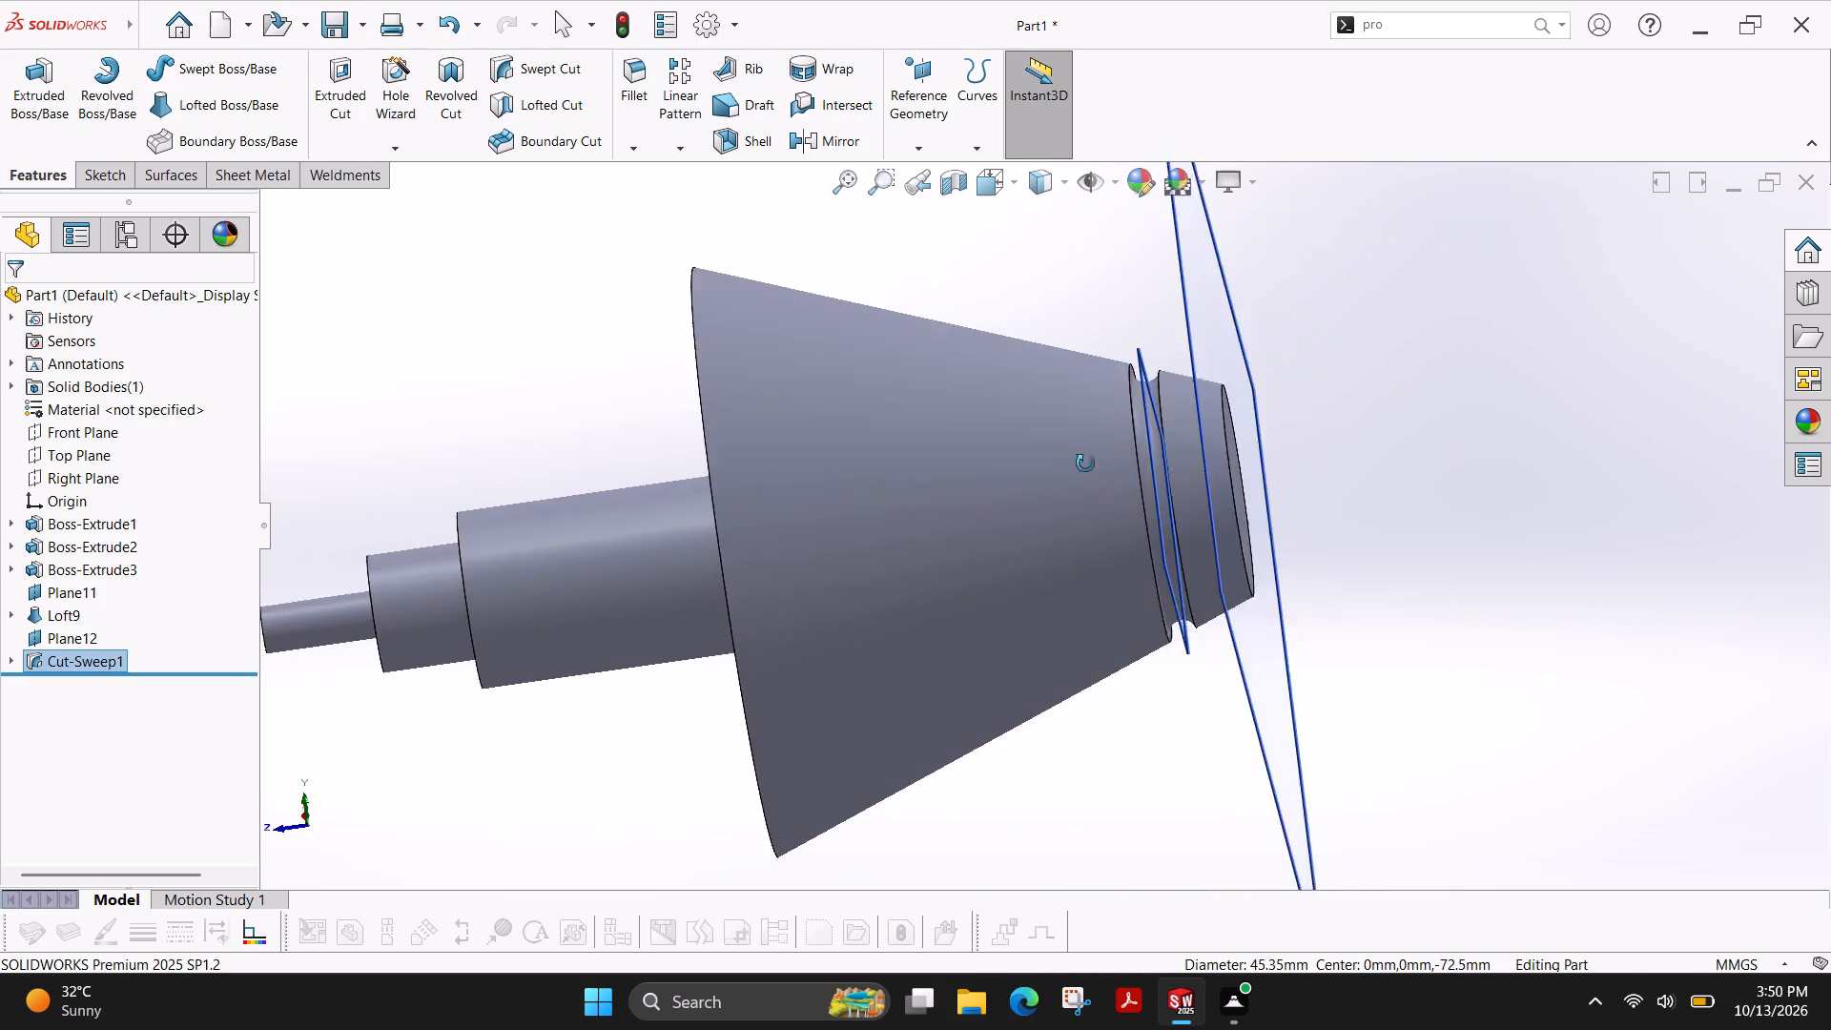
{"action": "middle_click_drag", "start_coordinate": [1085, 463], "coordinate": [1061, 537], "text": "ctrl+shift"}
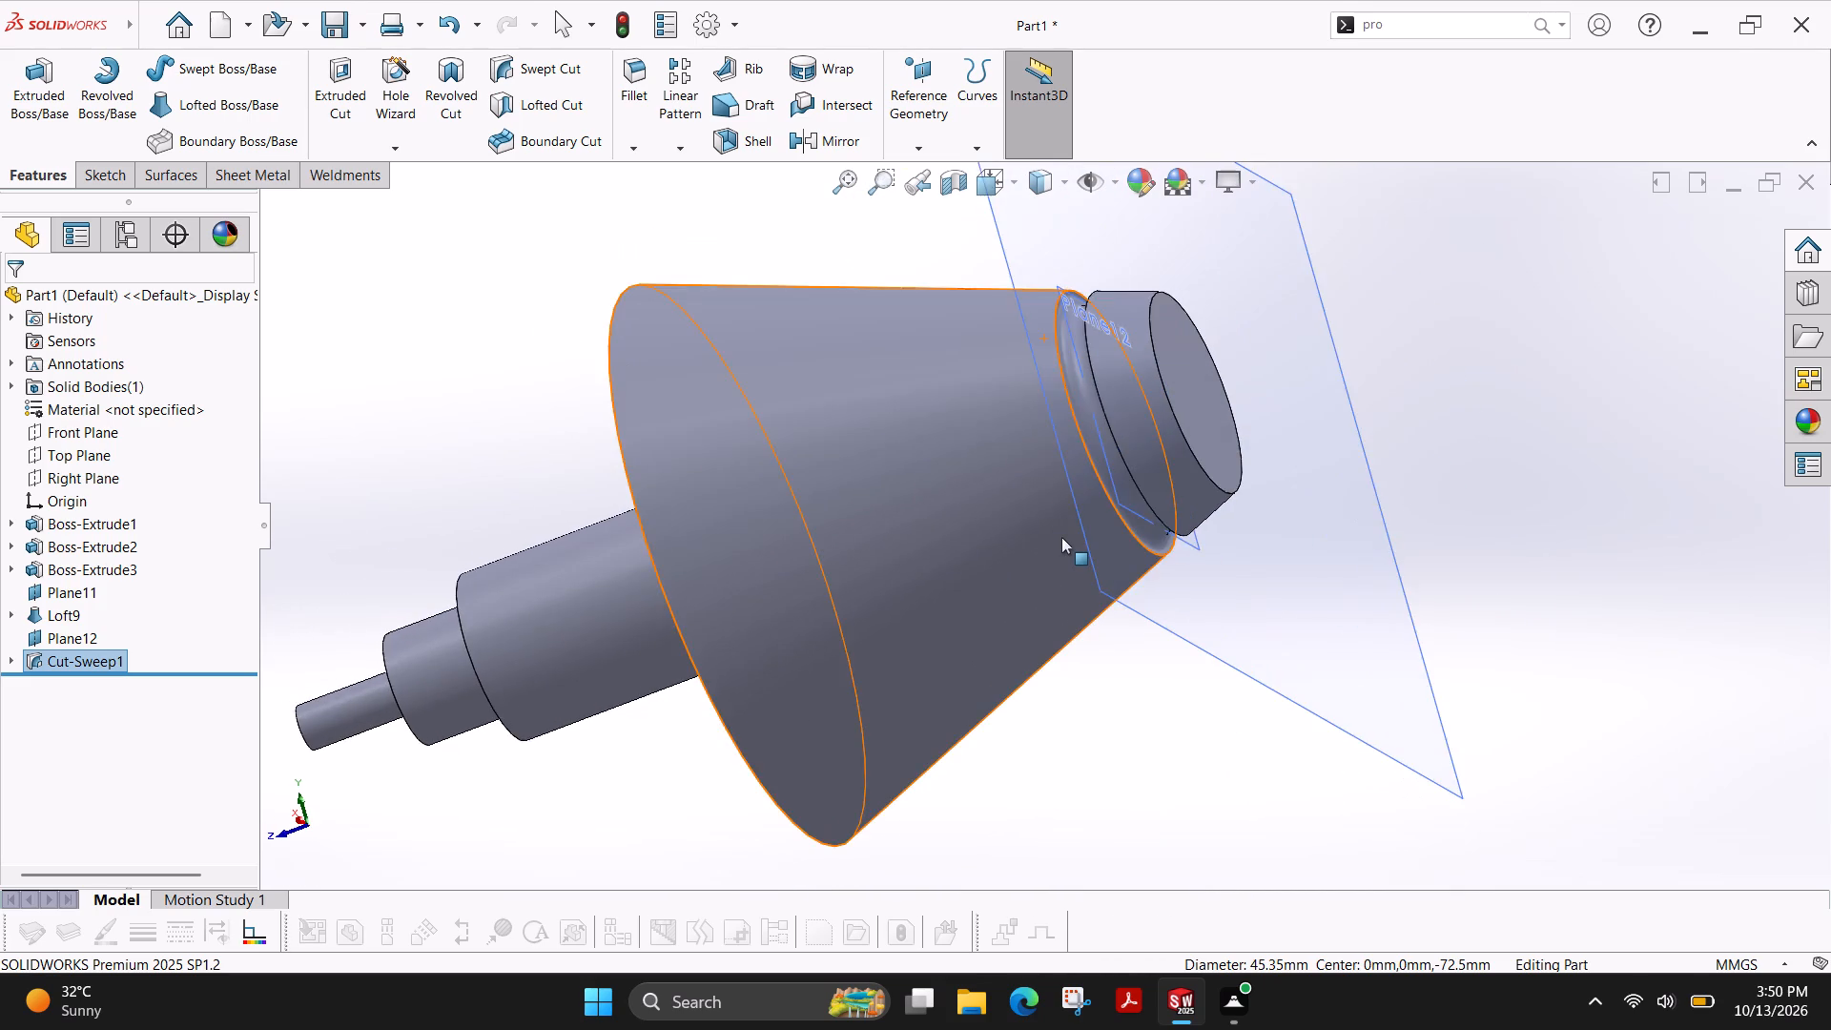
{"action": "scroll", "coordinate": [1061, 537], "scroll_direction": "up", "scroll_amount": 3}
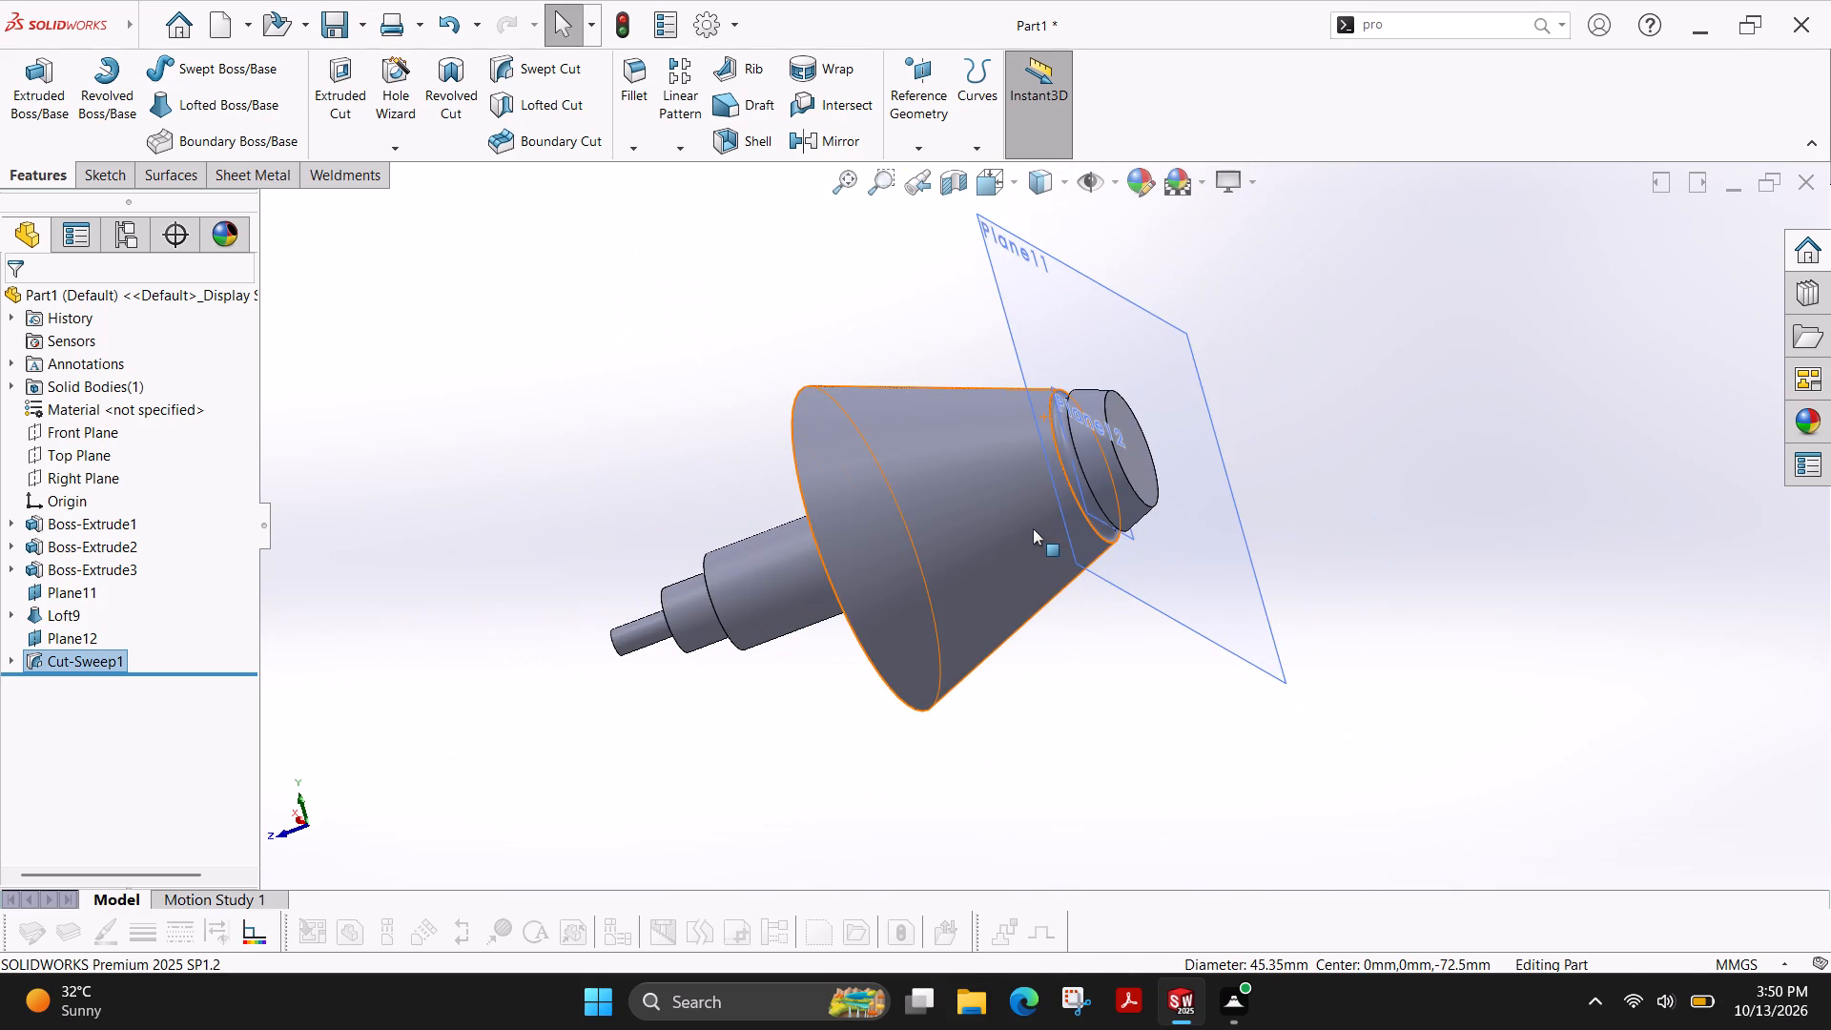
{"action": "middle_click_drag", "start_coordinate": [1018, 521], "coordinate": [973, 508], "text": "ctrl+shift"}
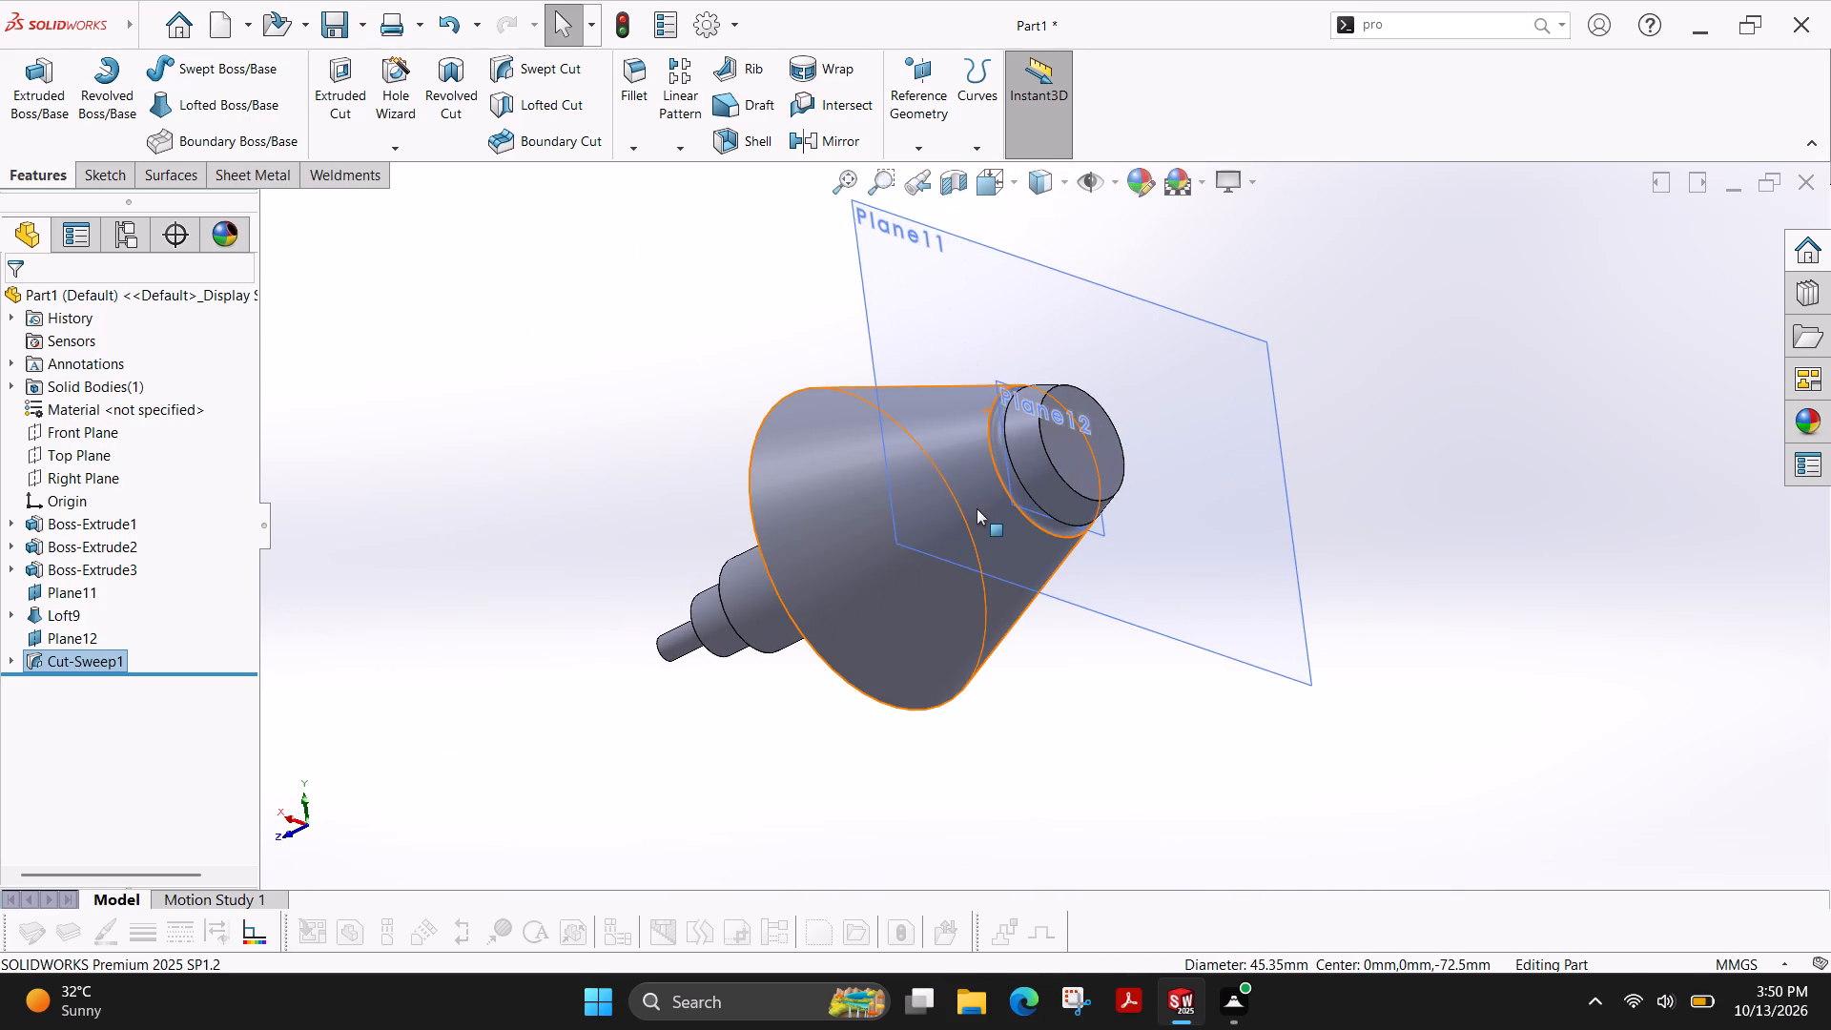
{"action": "right_click", "coordinate": [1189, 555]}
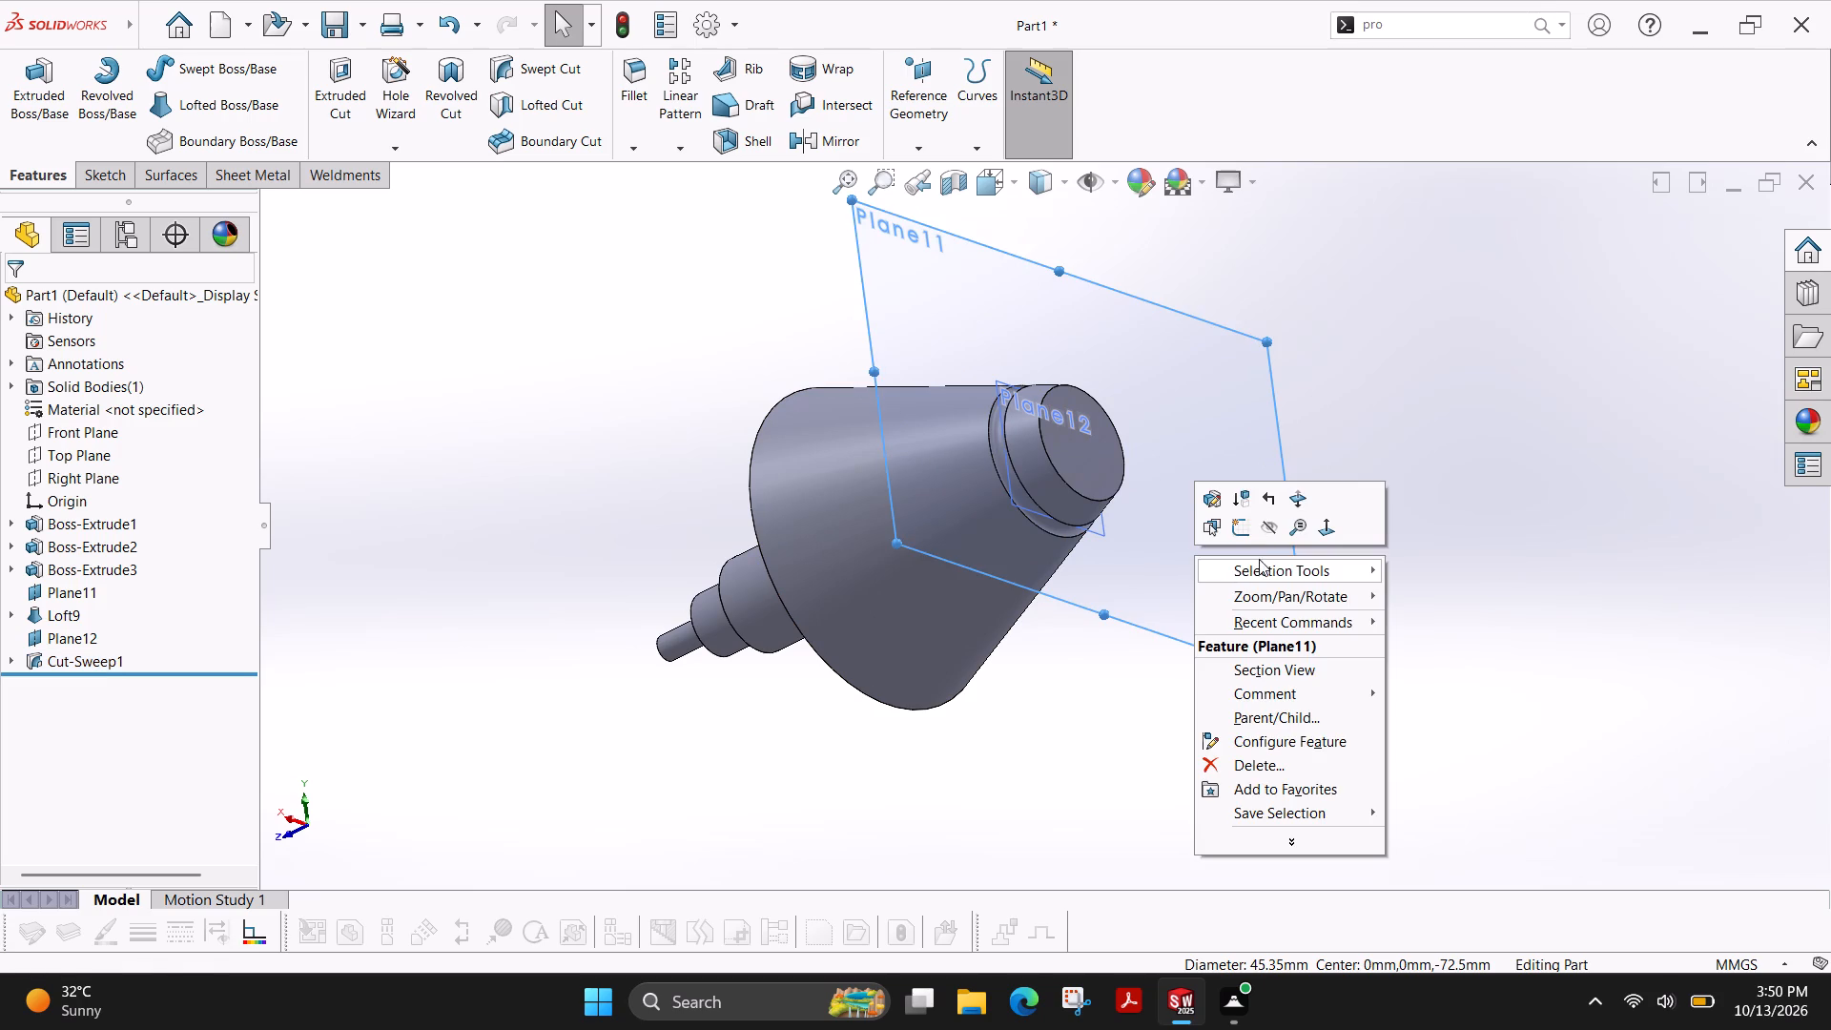
{"action": "left_click", "coordinate": [1265, 537]}
Save the part as fujiPart16 in the solidworks folder of fuji drawing file, rebuilding the document before saving.
{"action": "key", "text": "ctrl+s"}
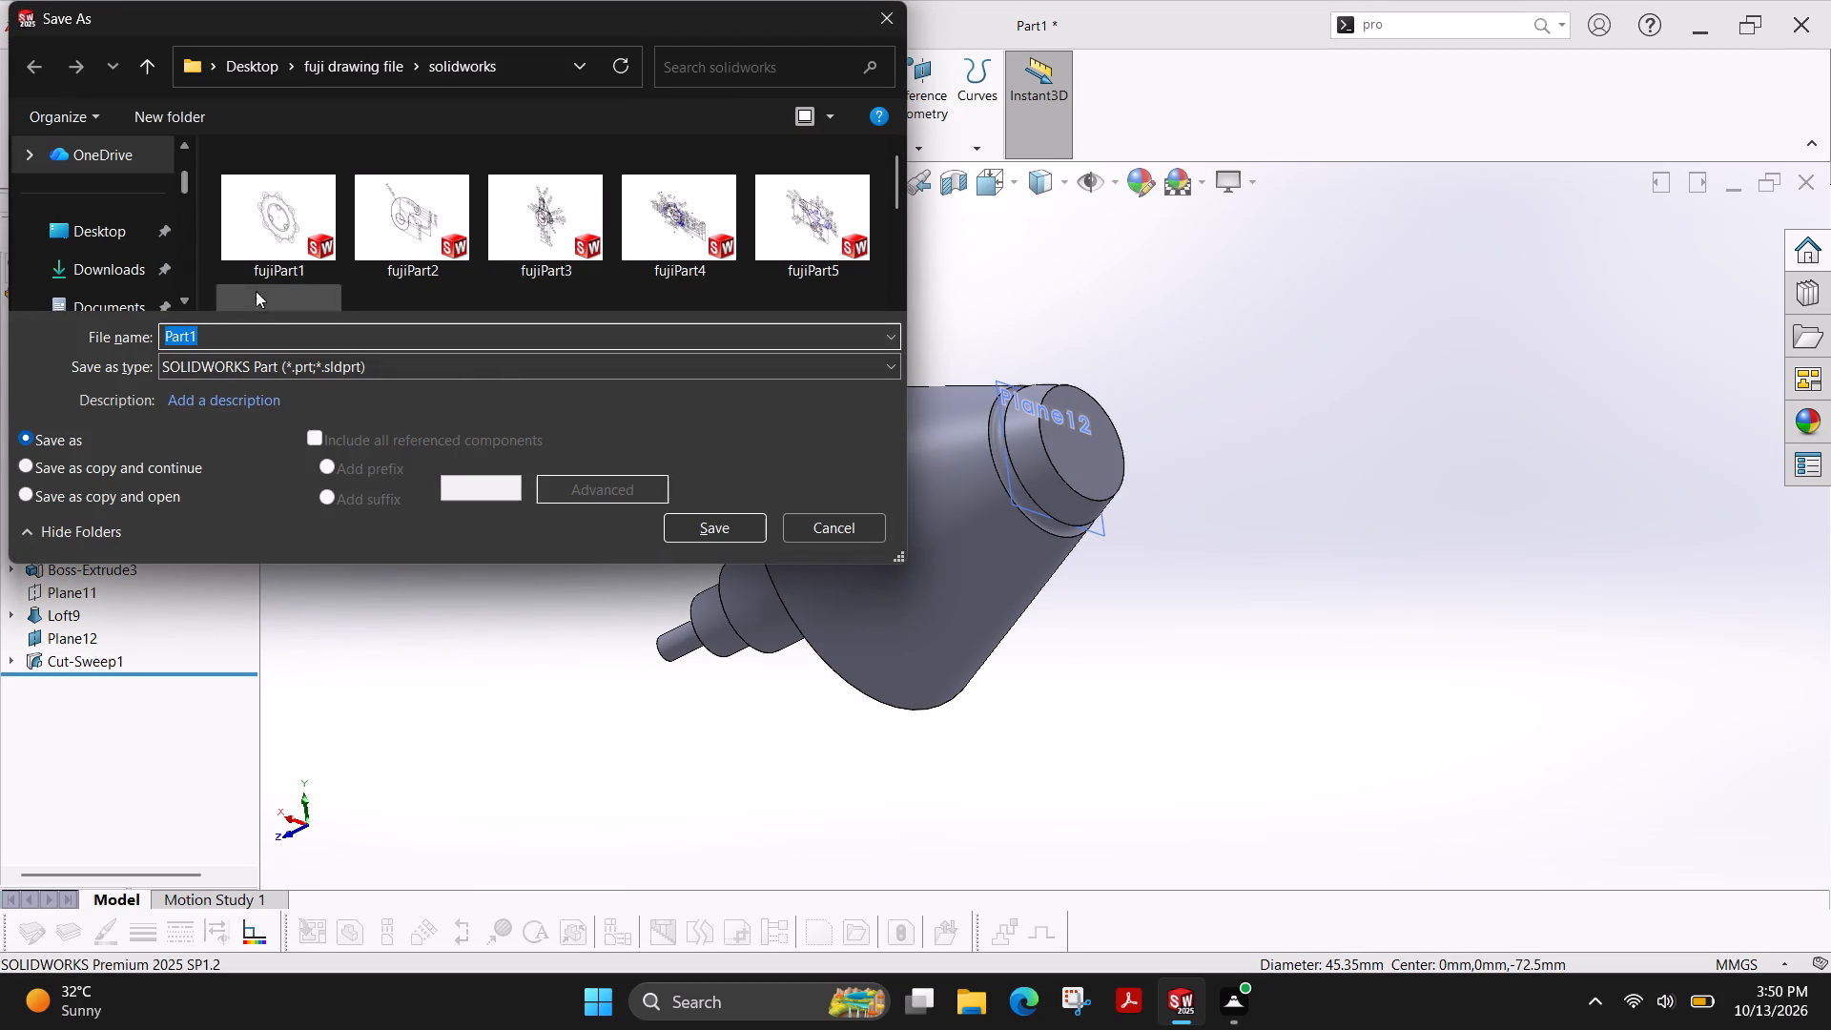
{"action": "scroll", "coordinate": [512, 228], "scroll_direction": "down", "scroll_amount": 16}
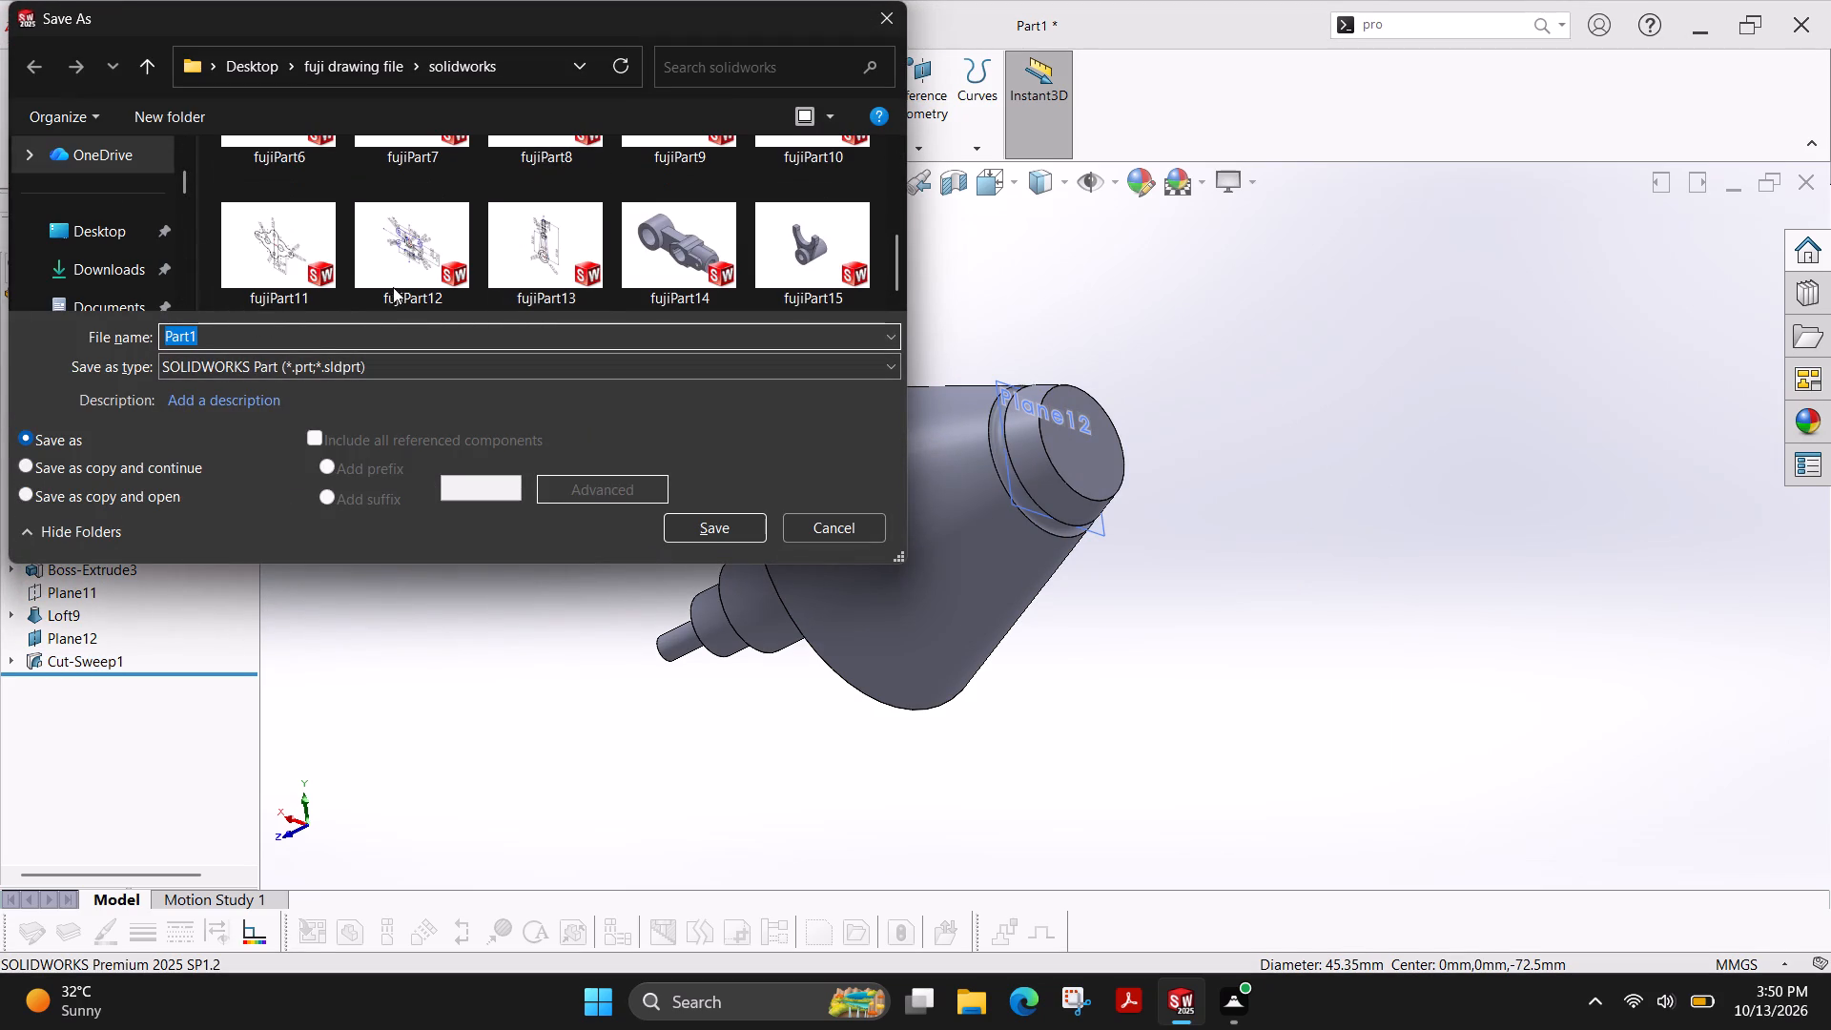
{"action": "scroll", "coordinate": [261, 333], "scroll_direction": "down", "scroll_amount": 1}
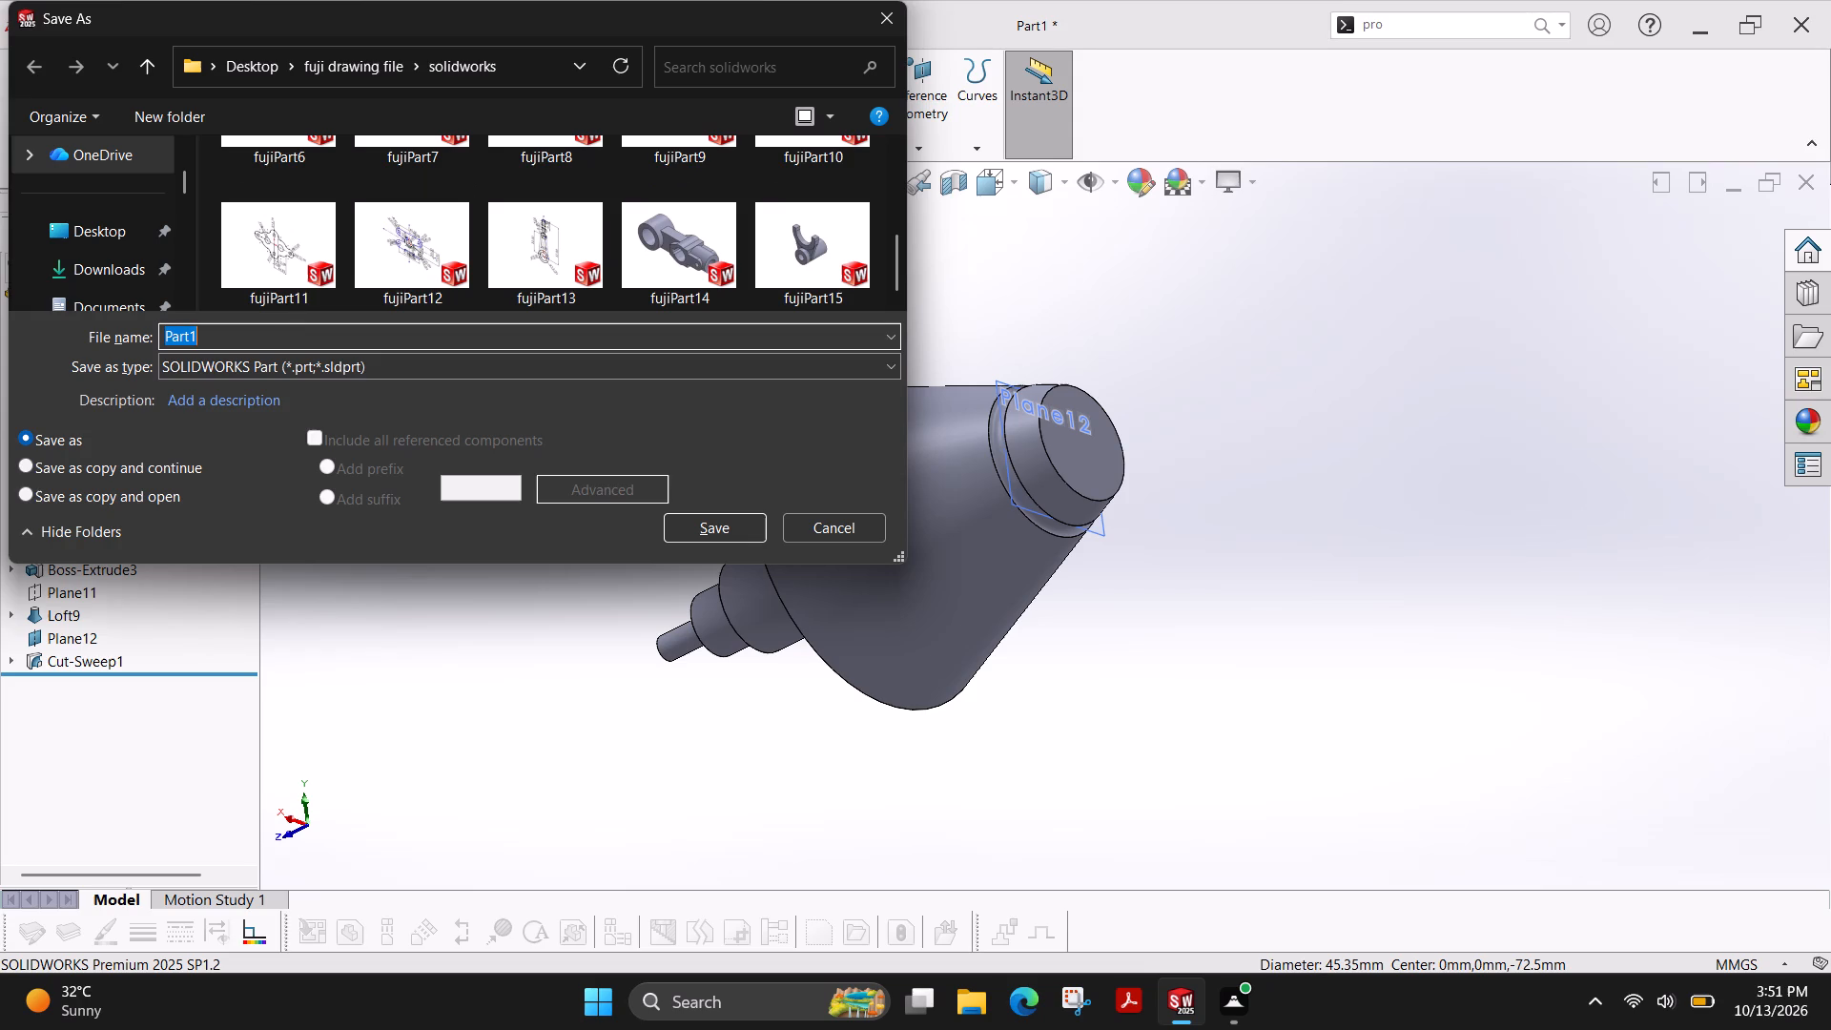
{"action": "key", "text": "Left"}
{"action": "key", "text": "Left"}
{"action": "type", "text": "fuji"}
{"action": "key", "text": "Right"}
{"action": "key", "text": "Right"}
{"action": "key", "text": "Right"}
{"action": "key", "text": "Right"}
{"action": "key", "text": "Right"}
{"action": "key", "text": "Right"}
{"action": "key", "text": "Right"}
{"action": "key", "text": "Right"}
{"action": "key", "text": "Right"}
{"action": "key", "text": "Right"}
{"action": "key", "text": "Right"}
{"action": "key", "text": "Right"}
{"action": "key", "text": "Right"}
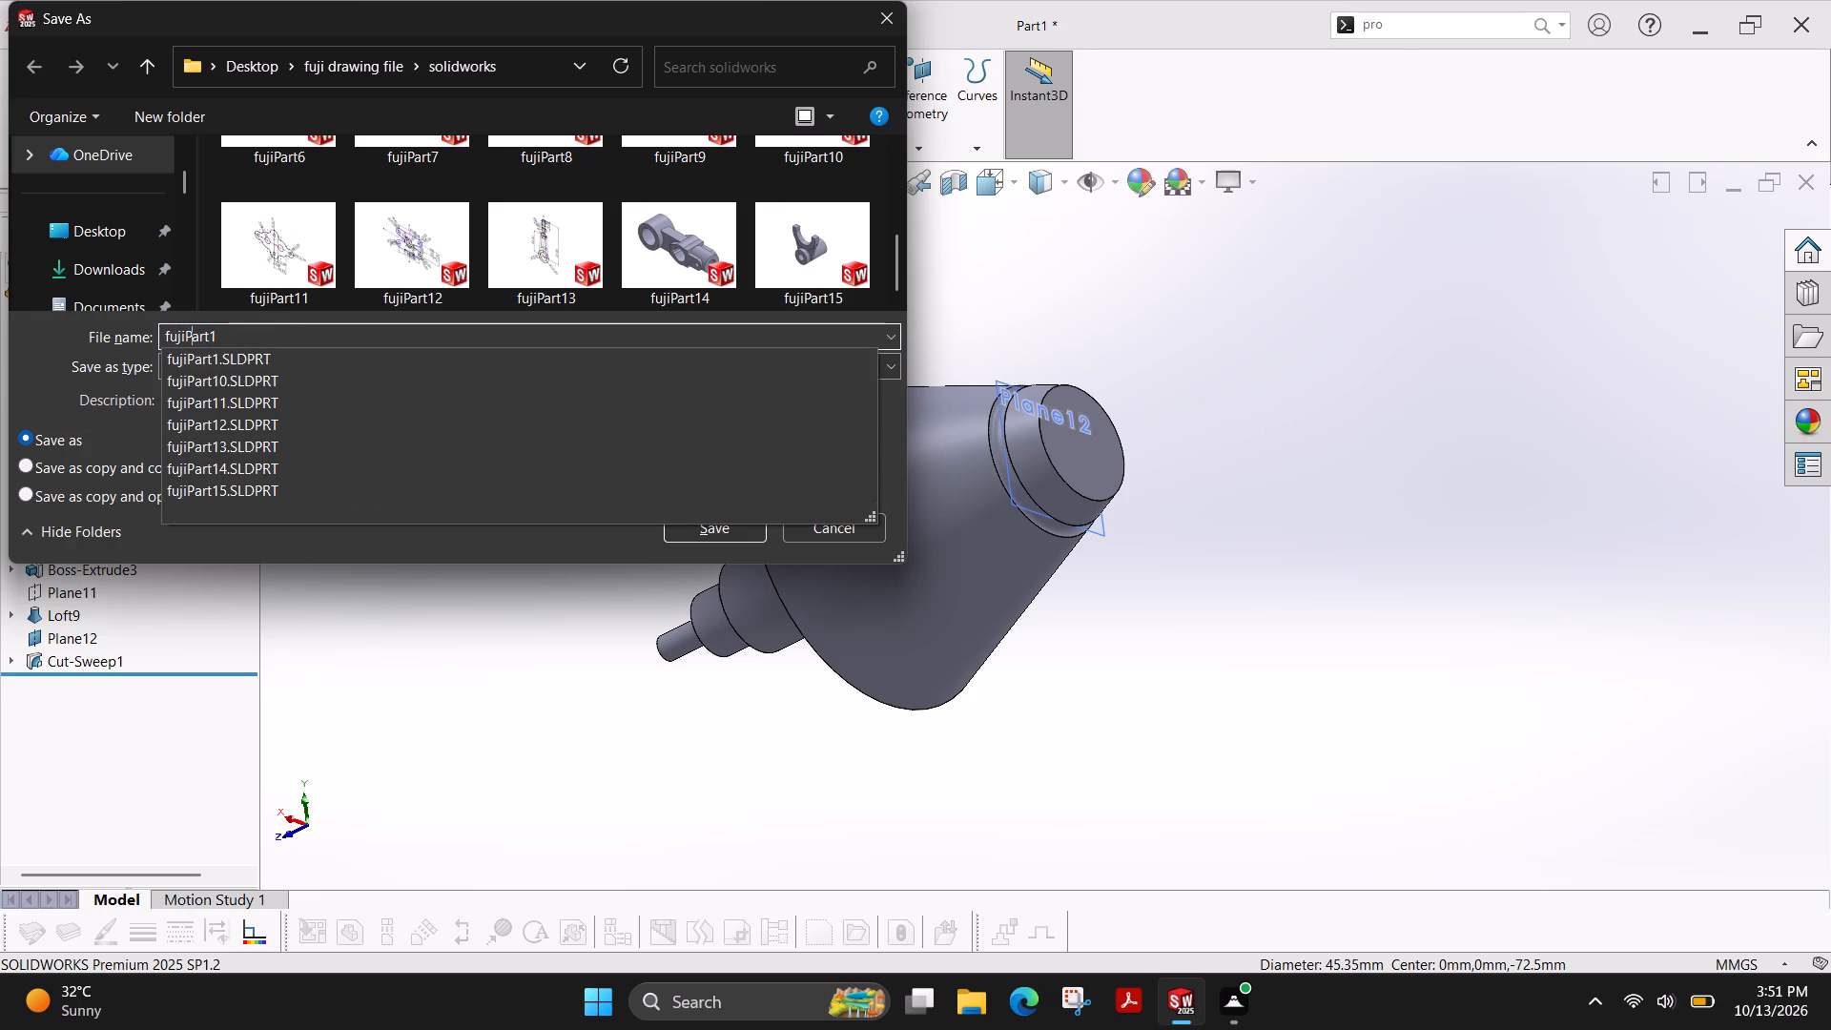
{"action": "key", "text": "6"}
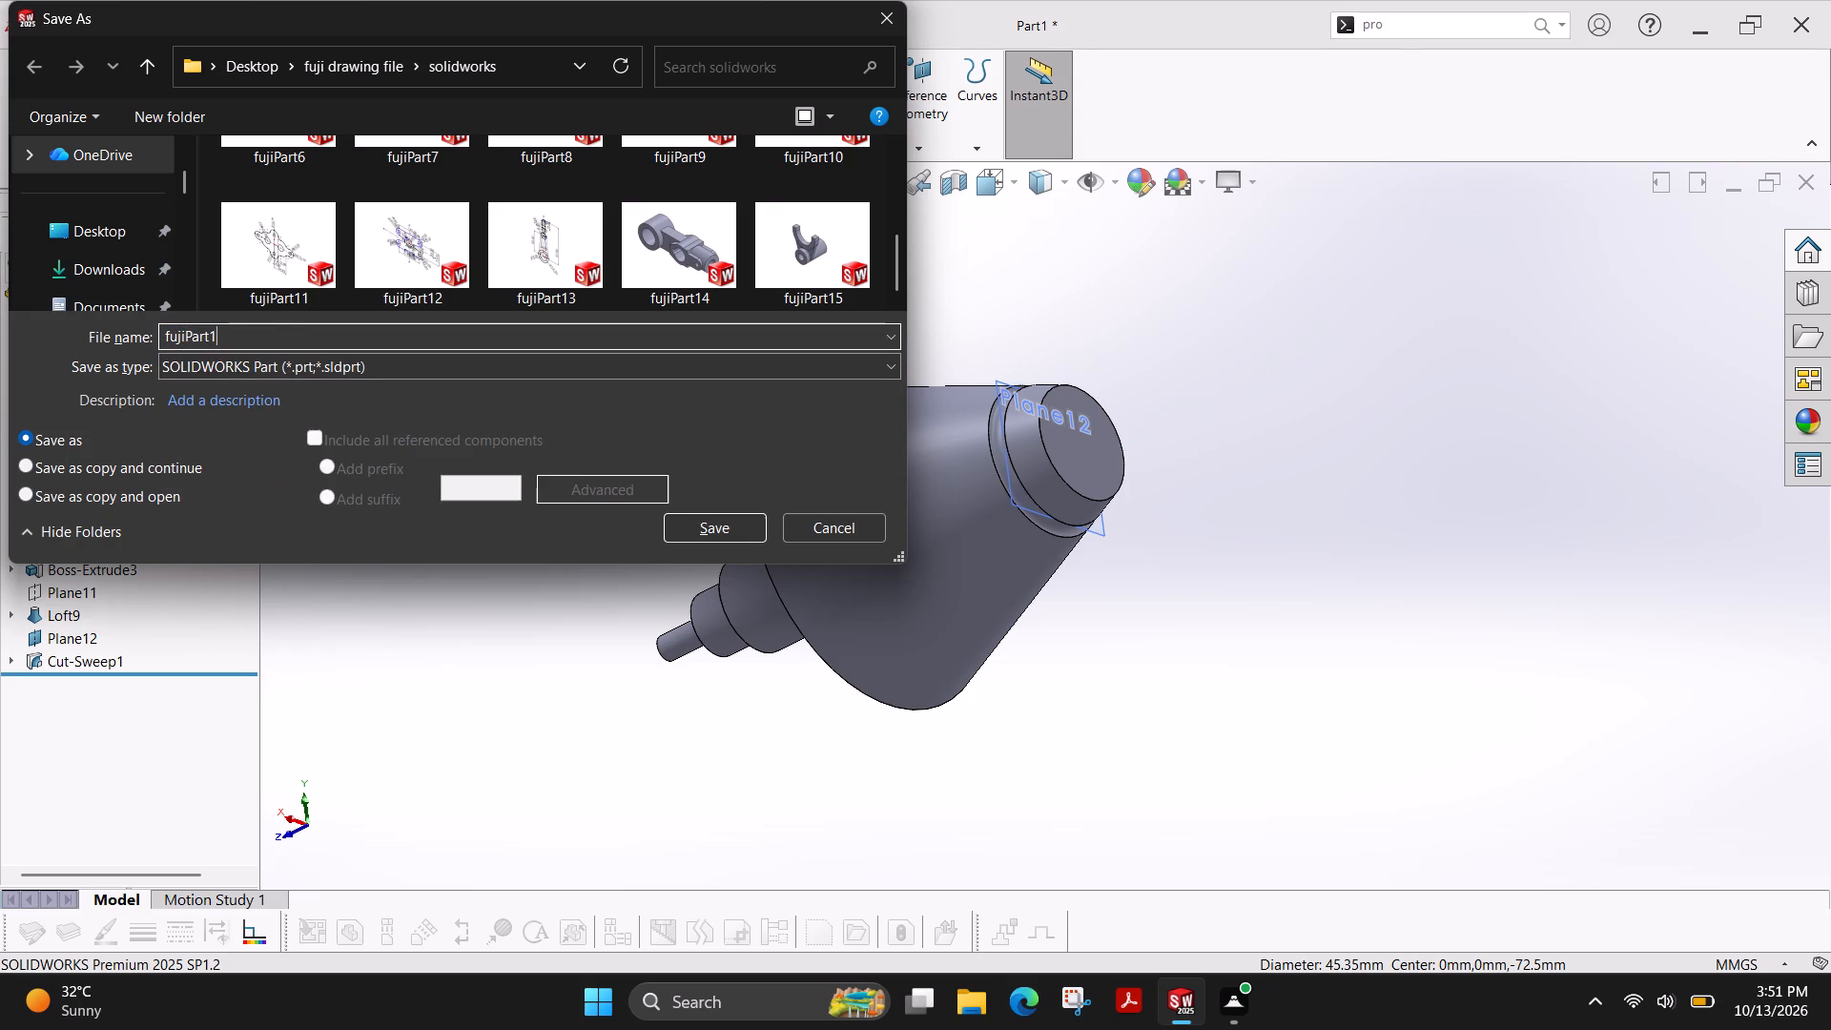
{"action": "scroll", "coordinate": [465, 205], "scroll_direction": "down", "scroll_amount": 11}
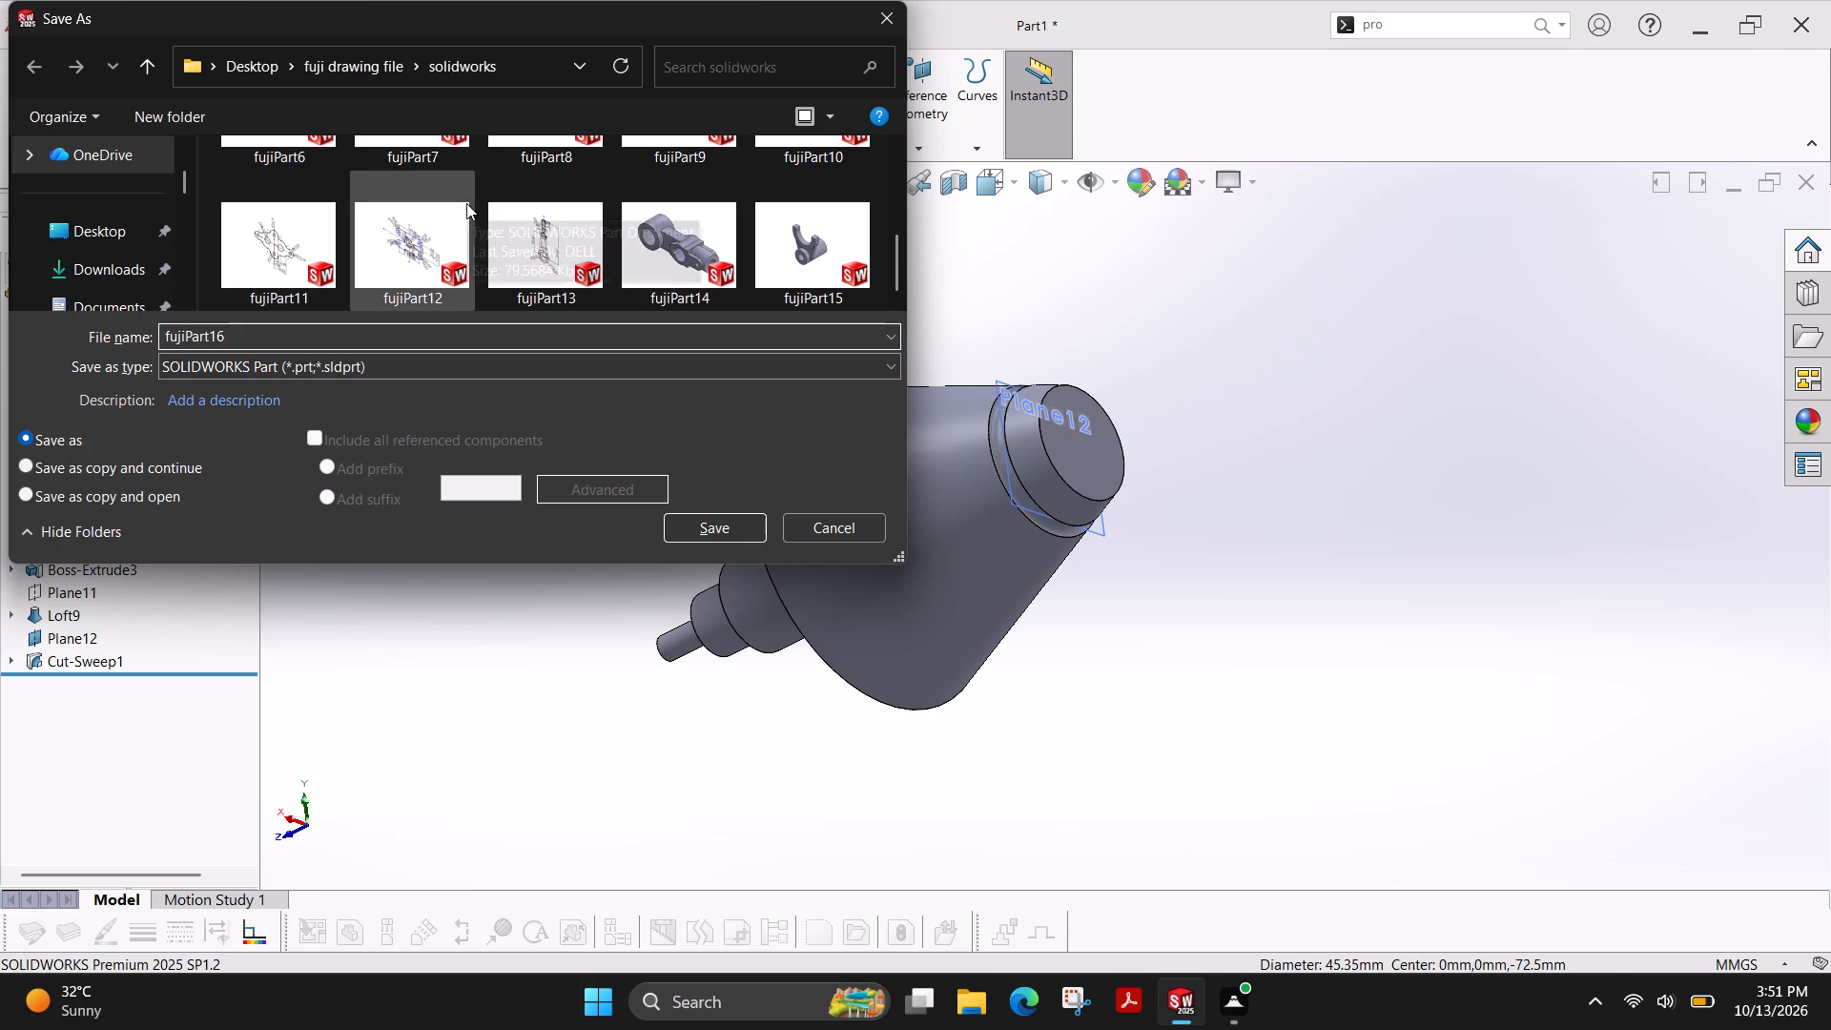
{"action": "scroll", "coordinate": [460, 207], "scroll_direction": "down", "scroll_amount": 3}
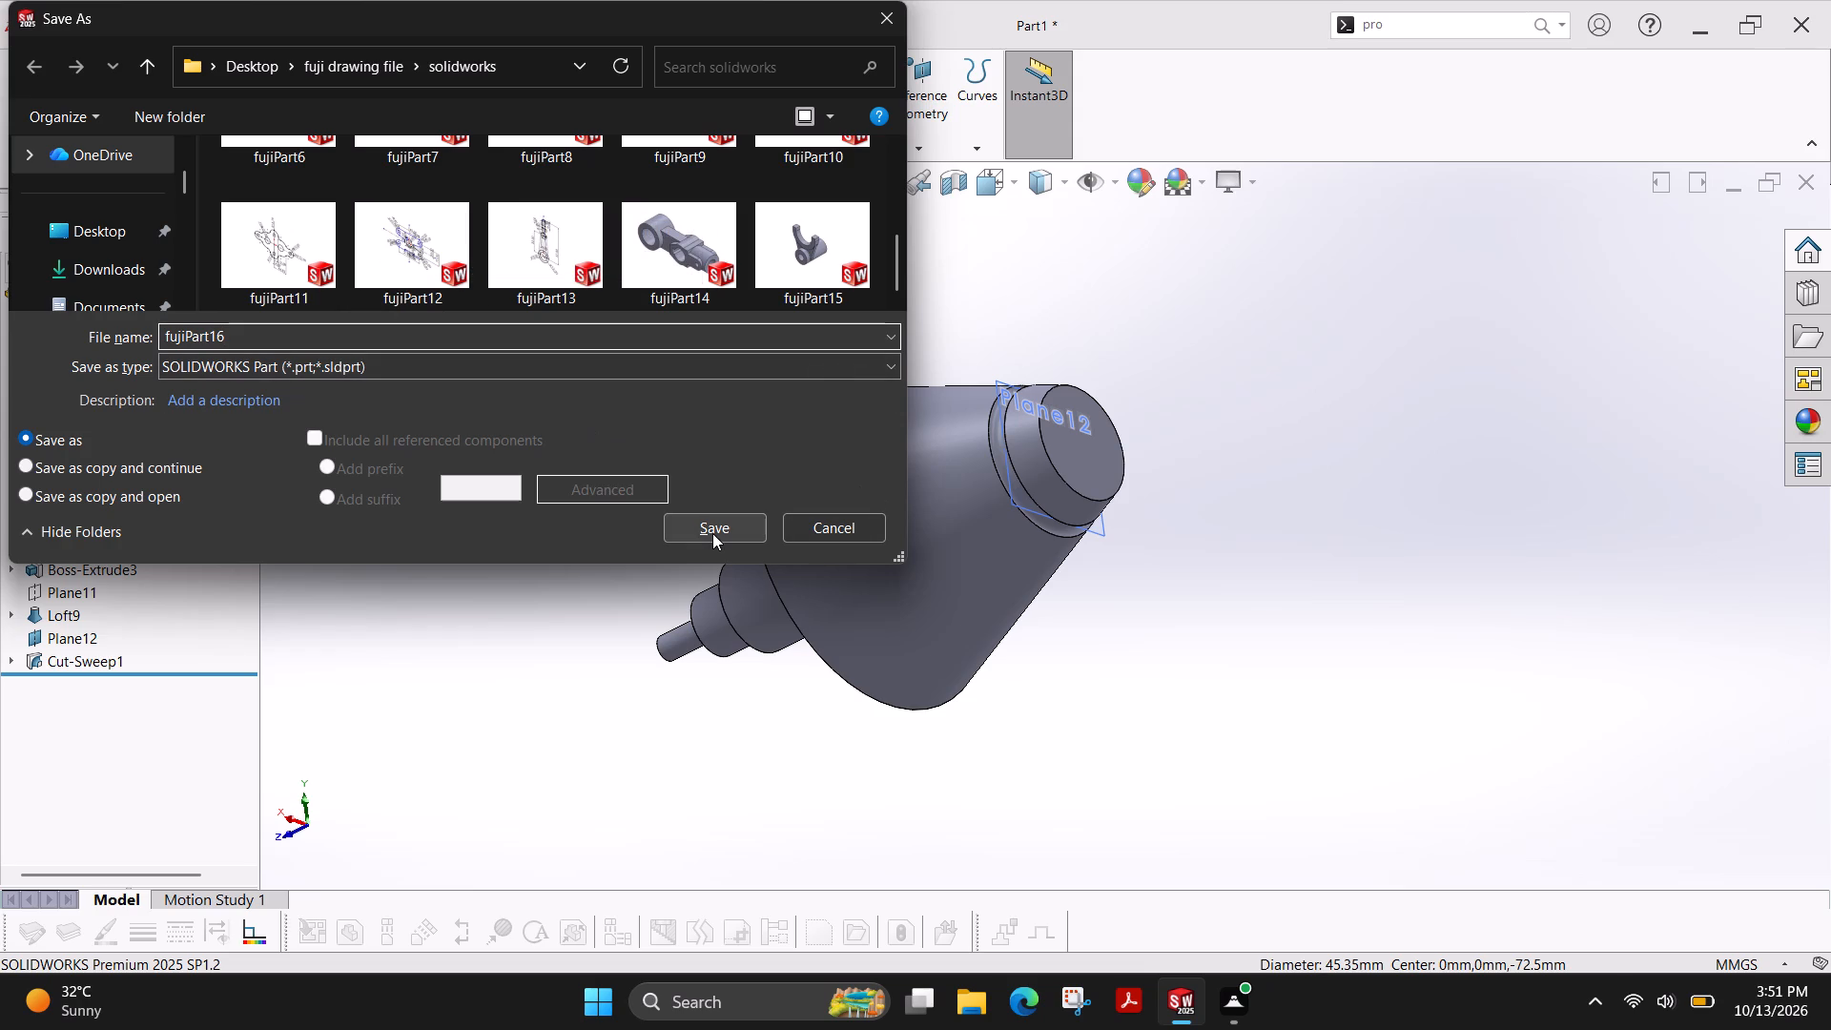
{"action": "scroll", "coordinate": [738, 246], "scroll_direction": "up", "scroll_amount": 4}
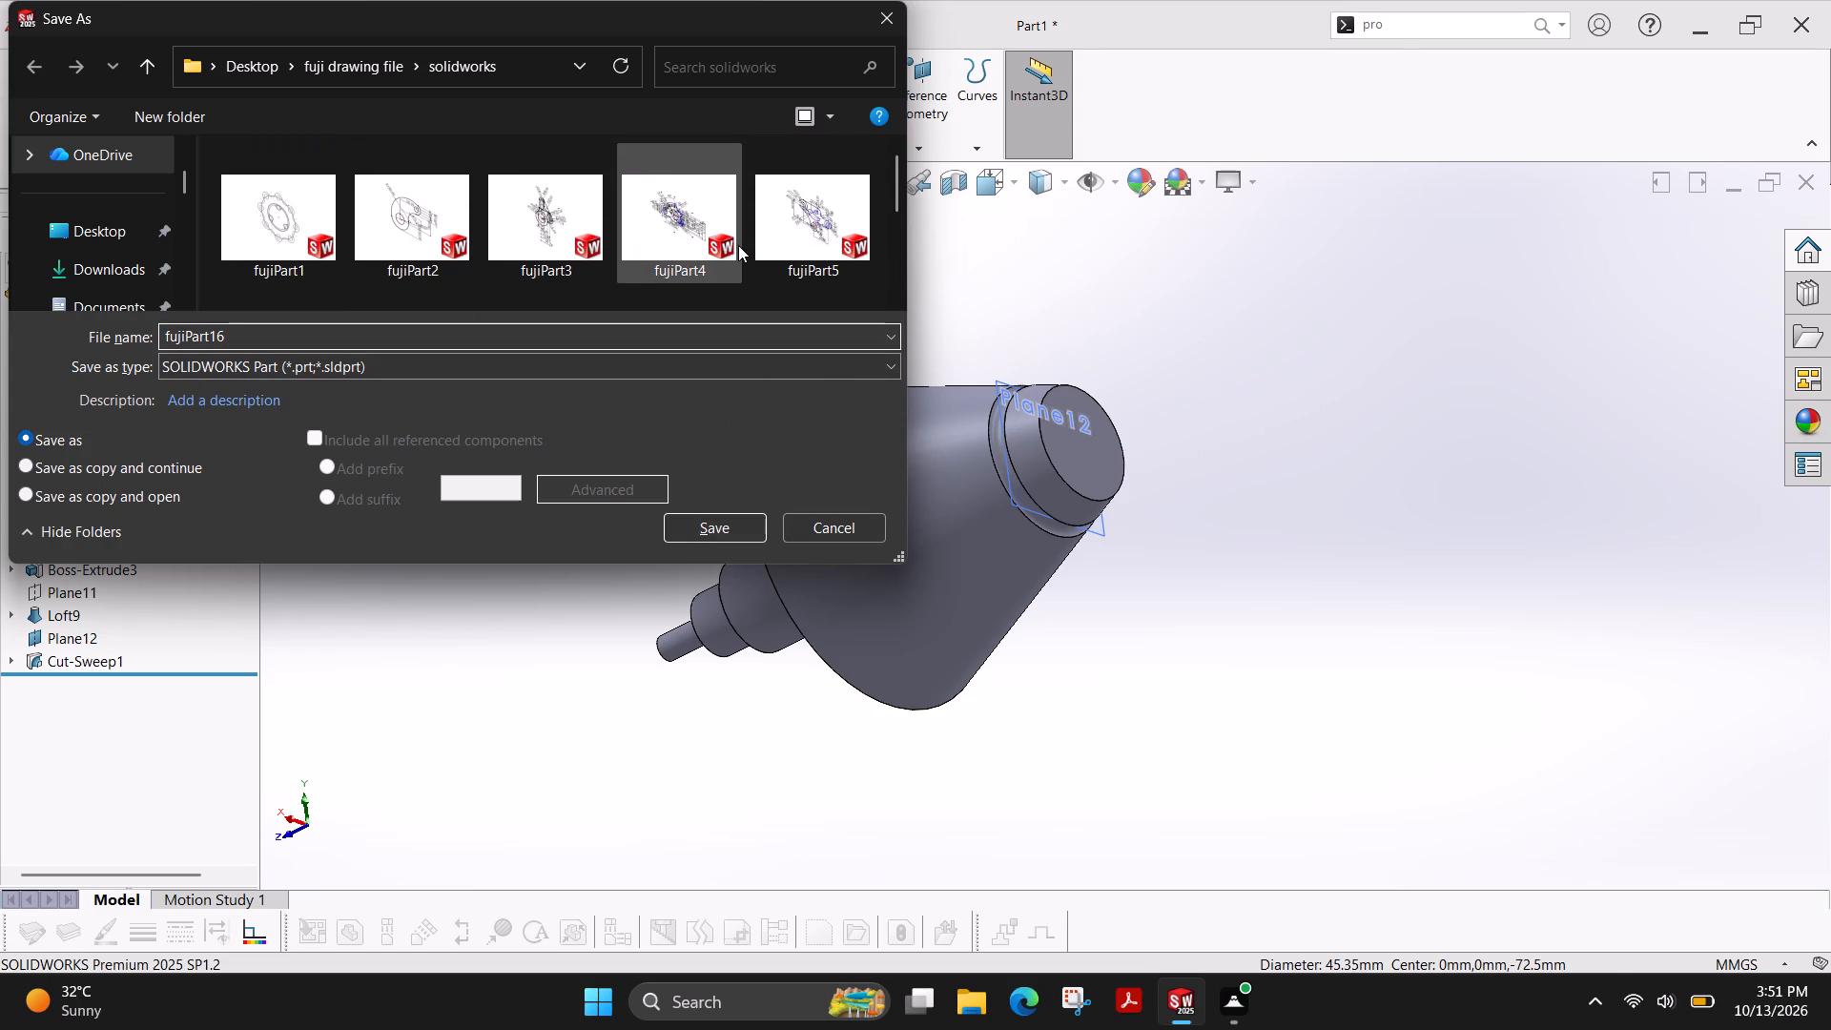
{"action": "scroll", "coordinate": [738, 245], "scroll_direction": "down", "scroll_amount": 7}
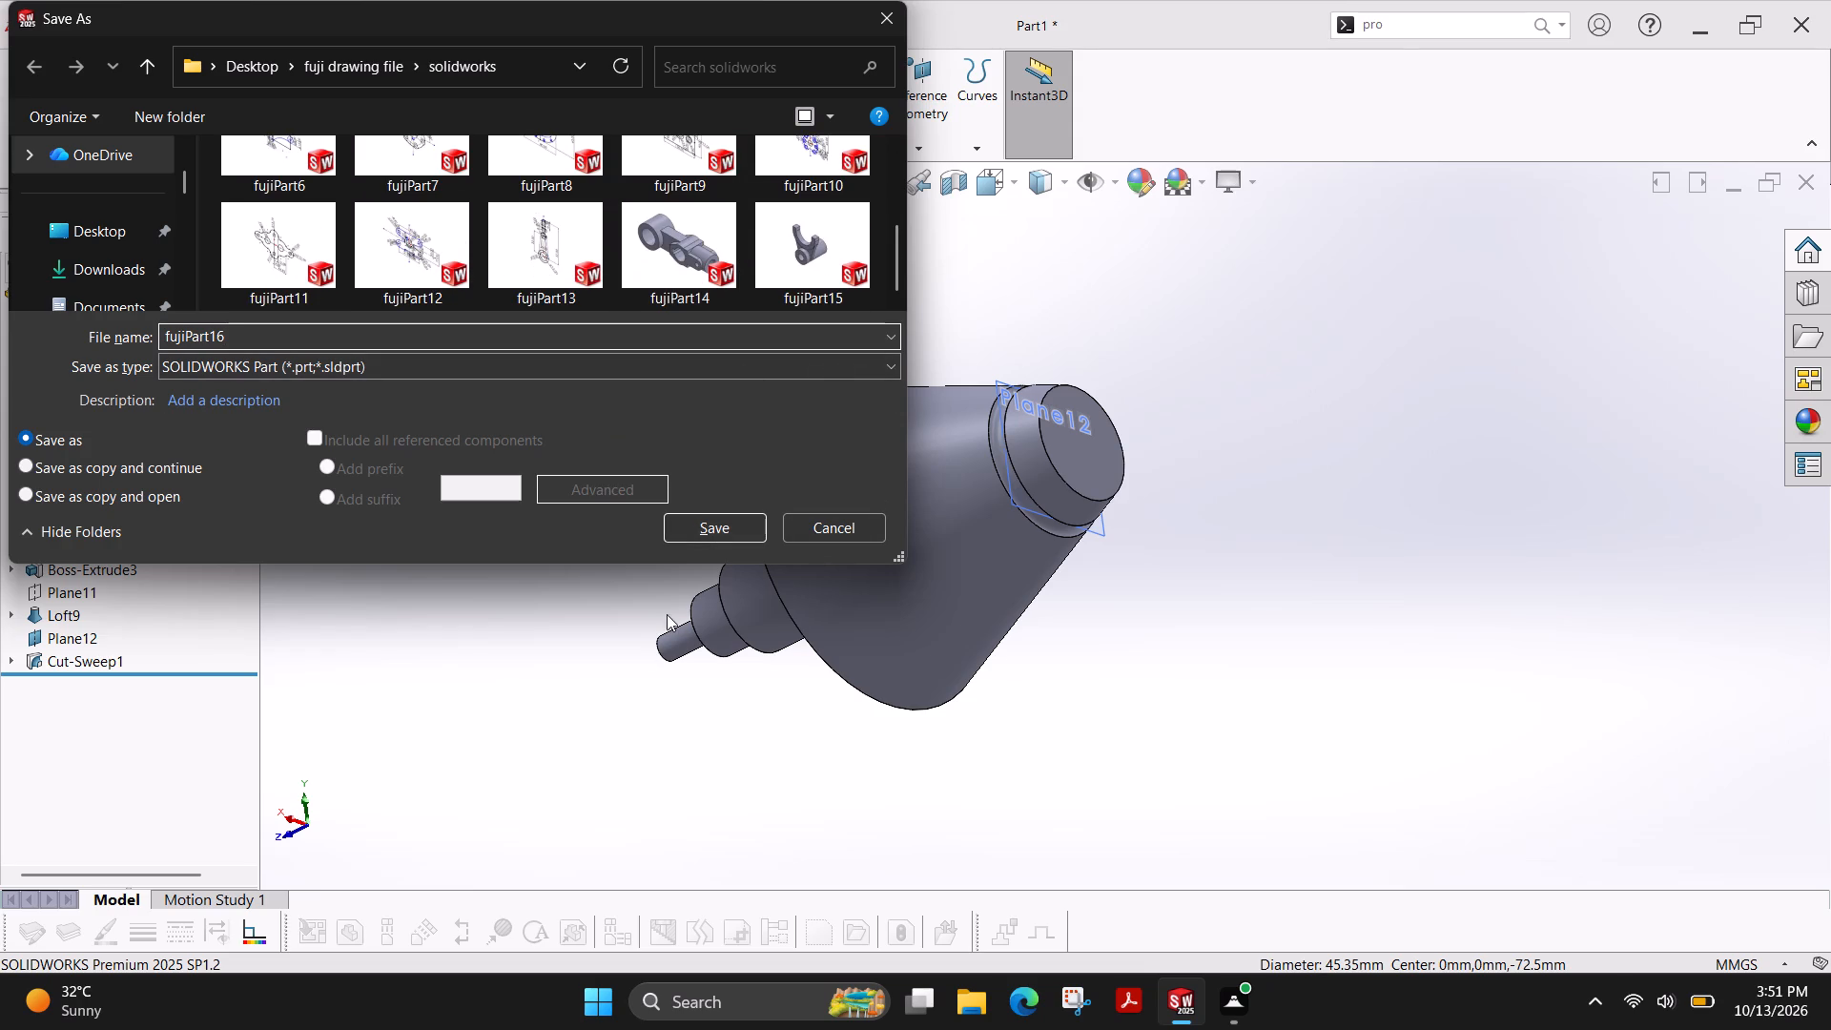
{"action": "left_click", "coordinate": [716, 523]}
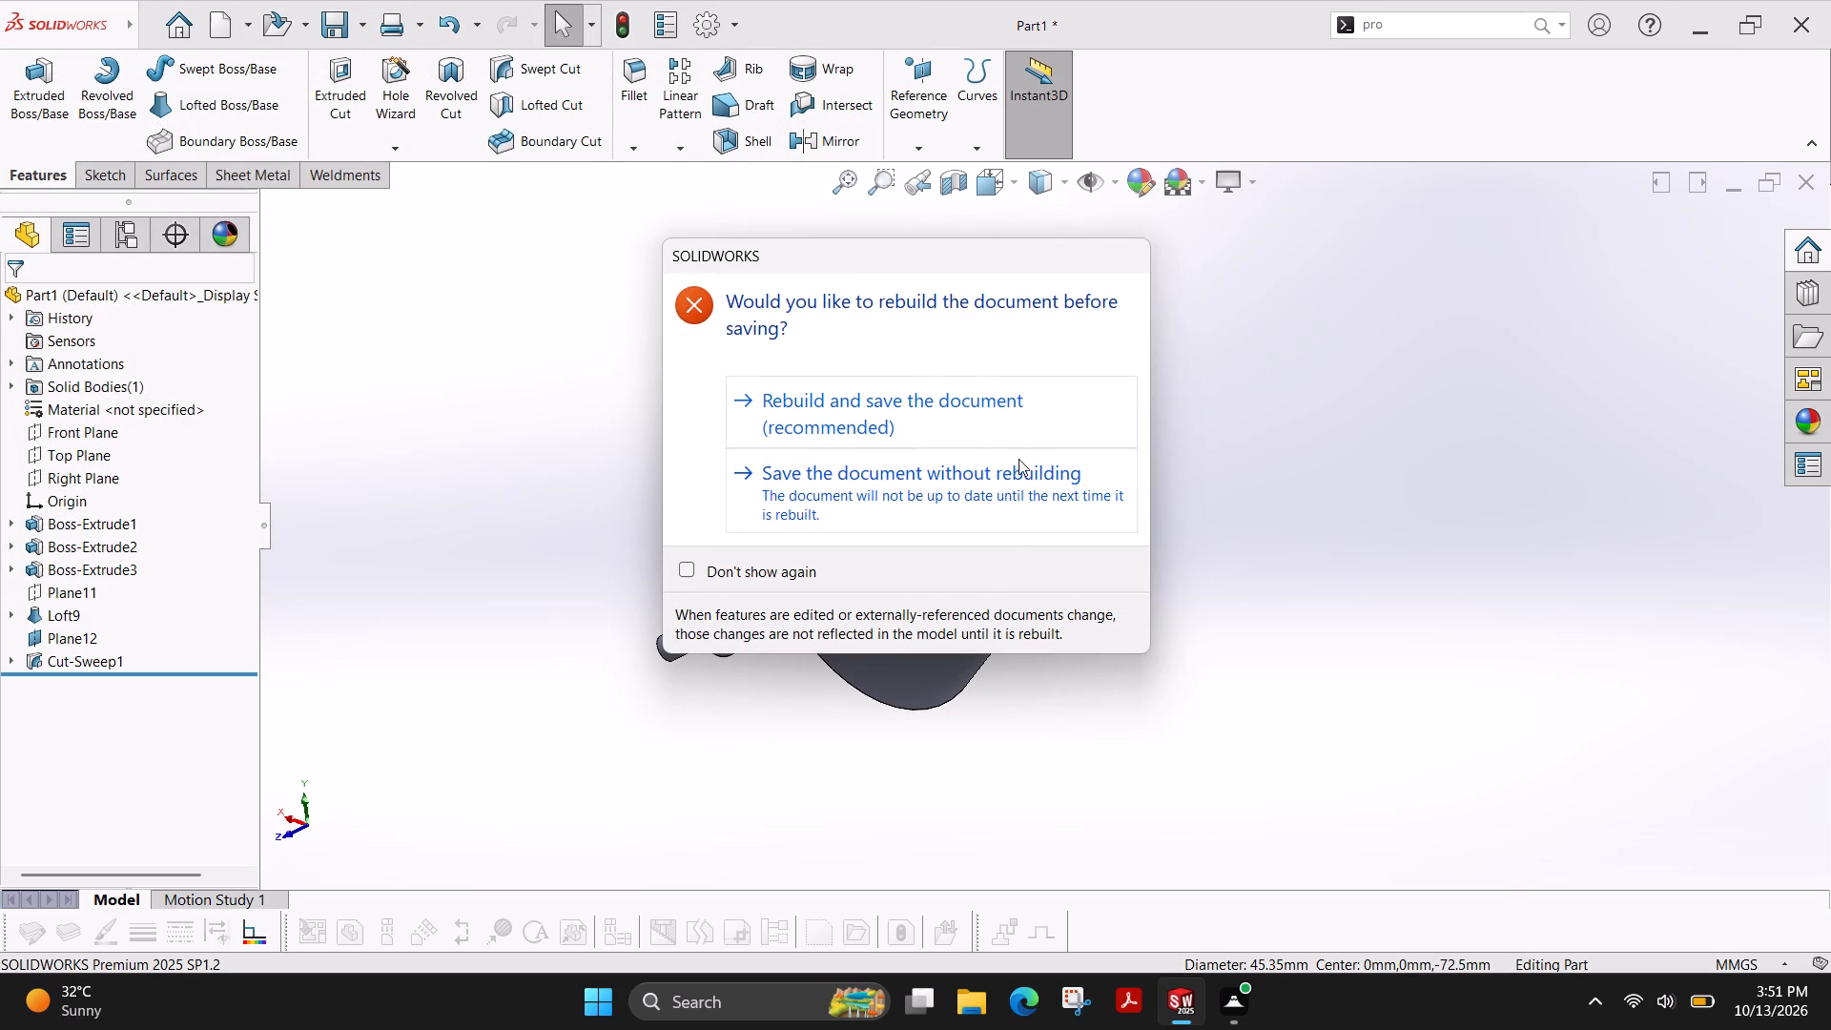
{"action": "left_click", "coordinate": [920, 414]}
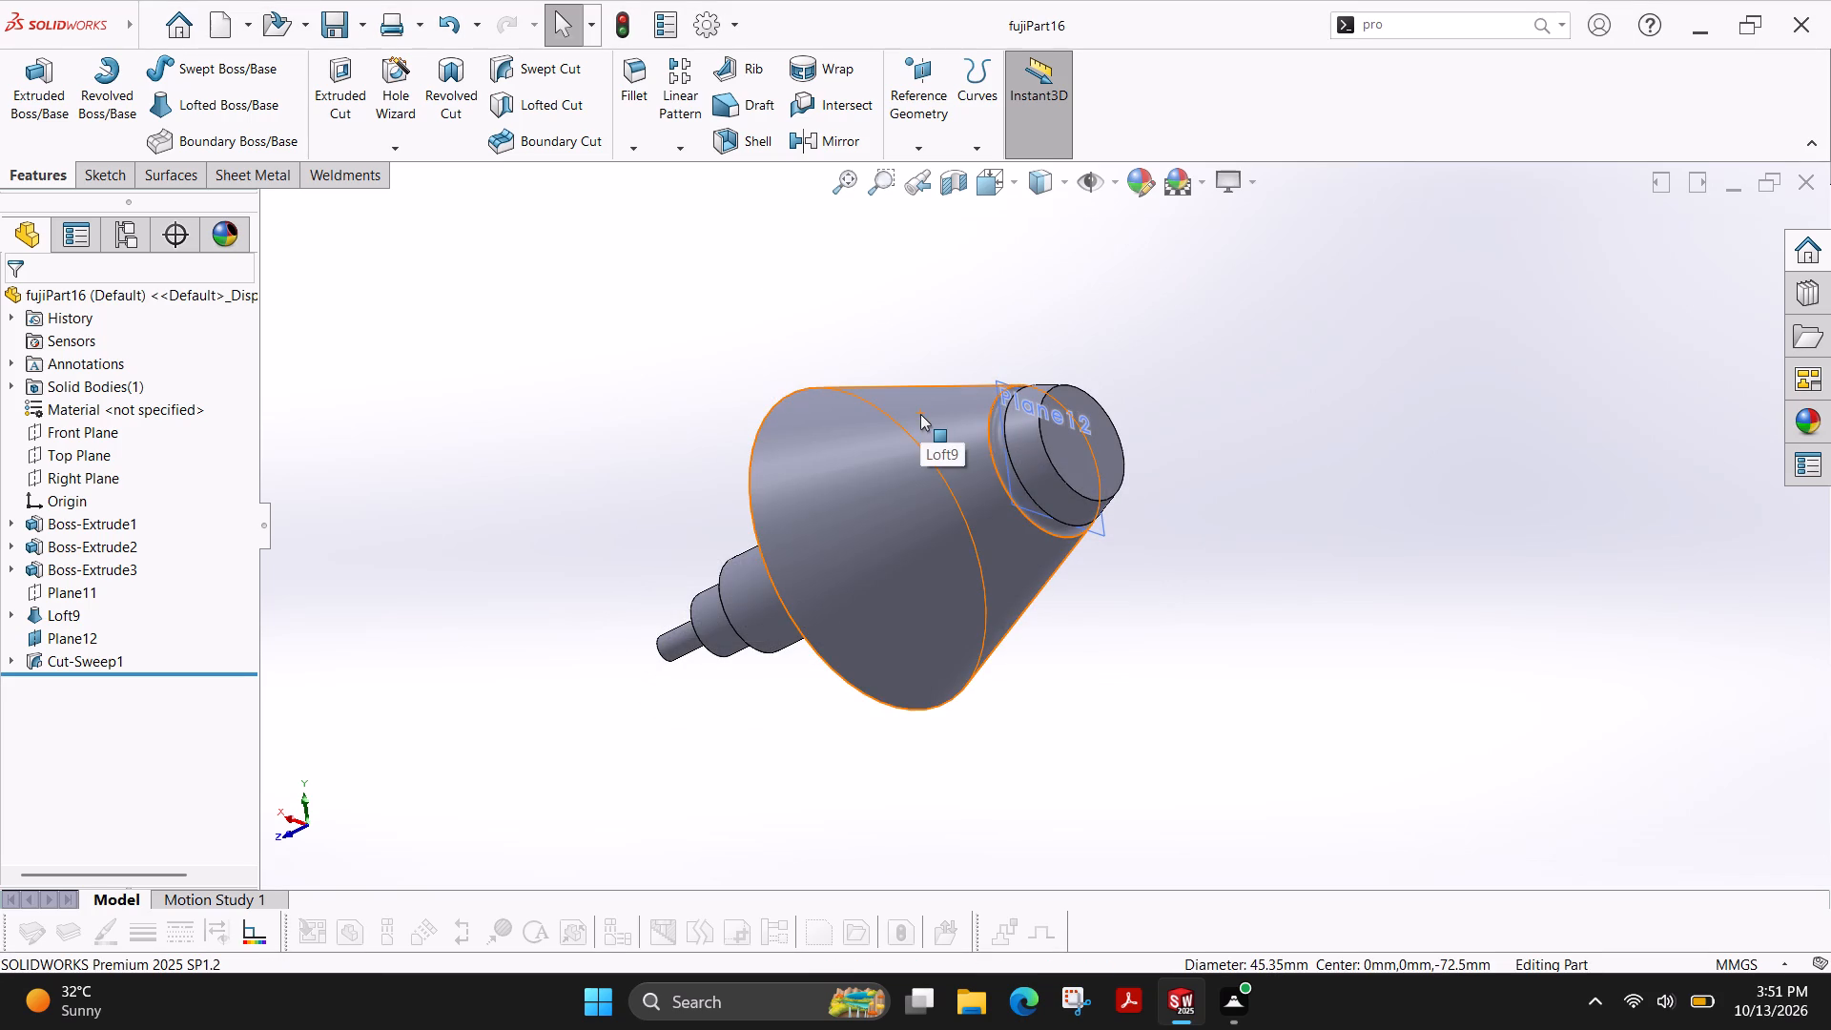
Hide Plane12, the reference plane at the groove near the cone's small end, and save the part again.
{"action": "scroll", "coordinate": [1032, 374], "scroll_direction": "down", "scroll_amount": 2}
{"action": "scroll", "coordinate": [1032, 374], "scroll_direction": "up", "scroll_amount": 3}
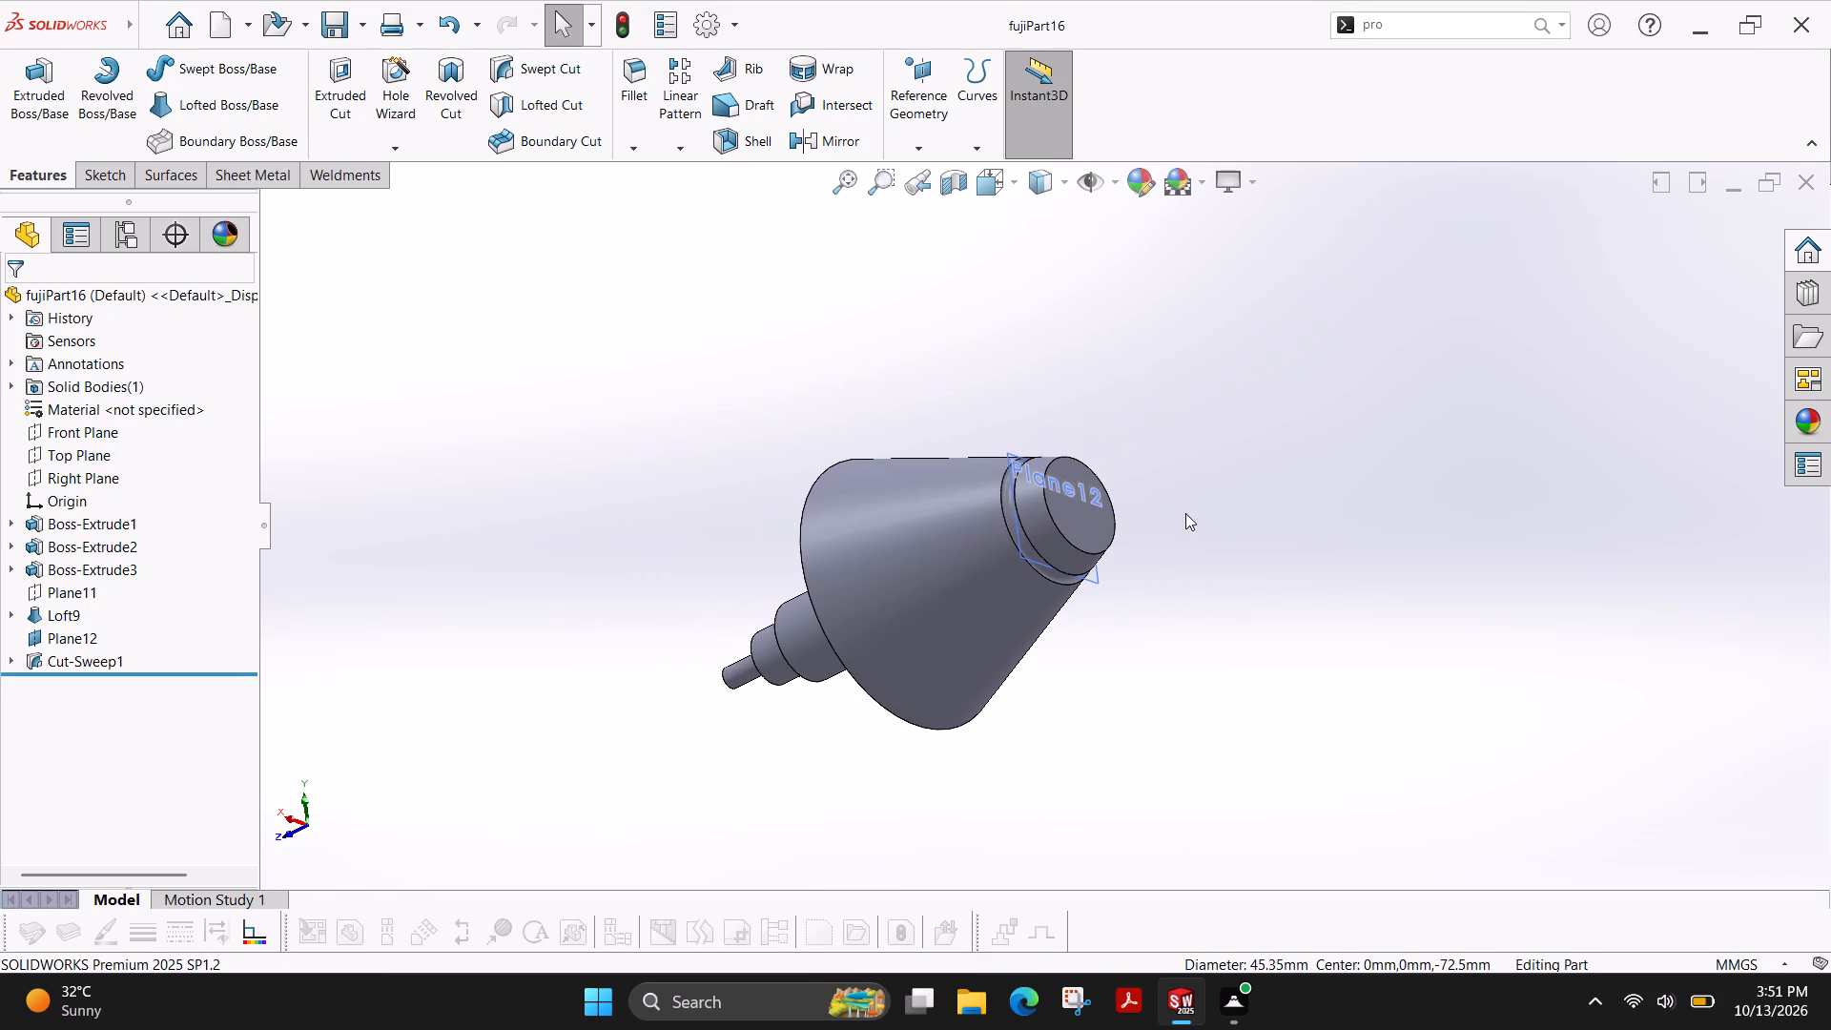
{"action": "middle_click_drag", "start_coordinate": [1231, 527], "coordinate": [1135, 378], "text": "ctrl+shift"}
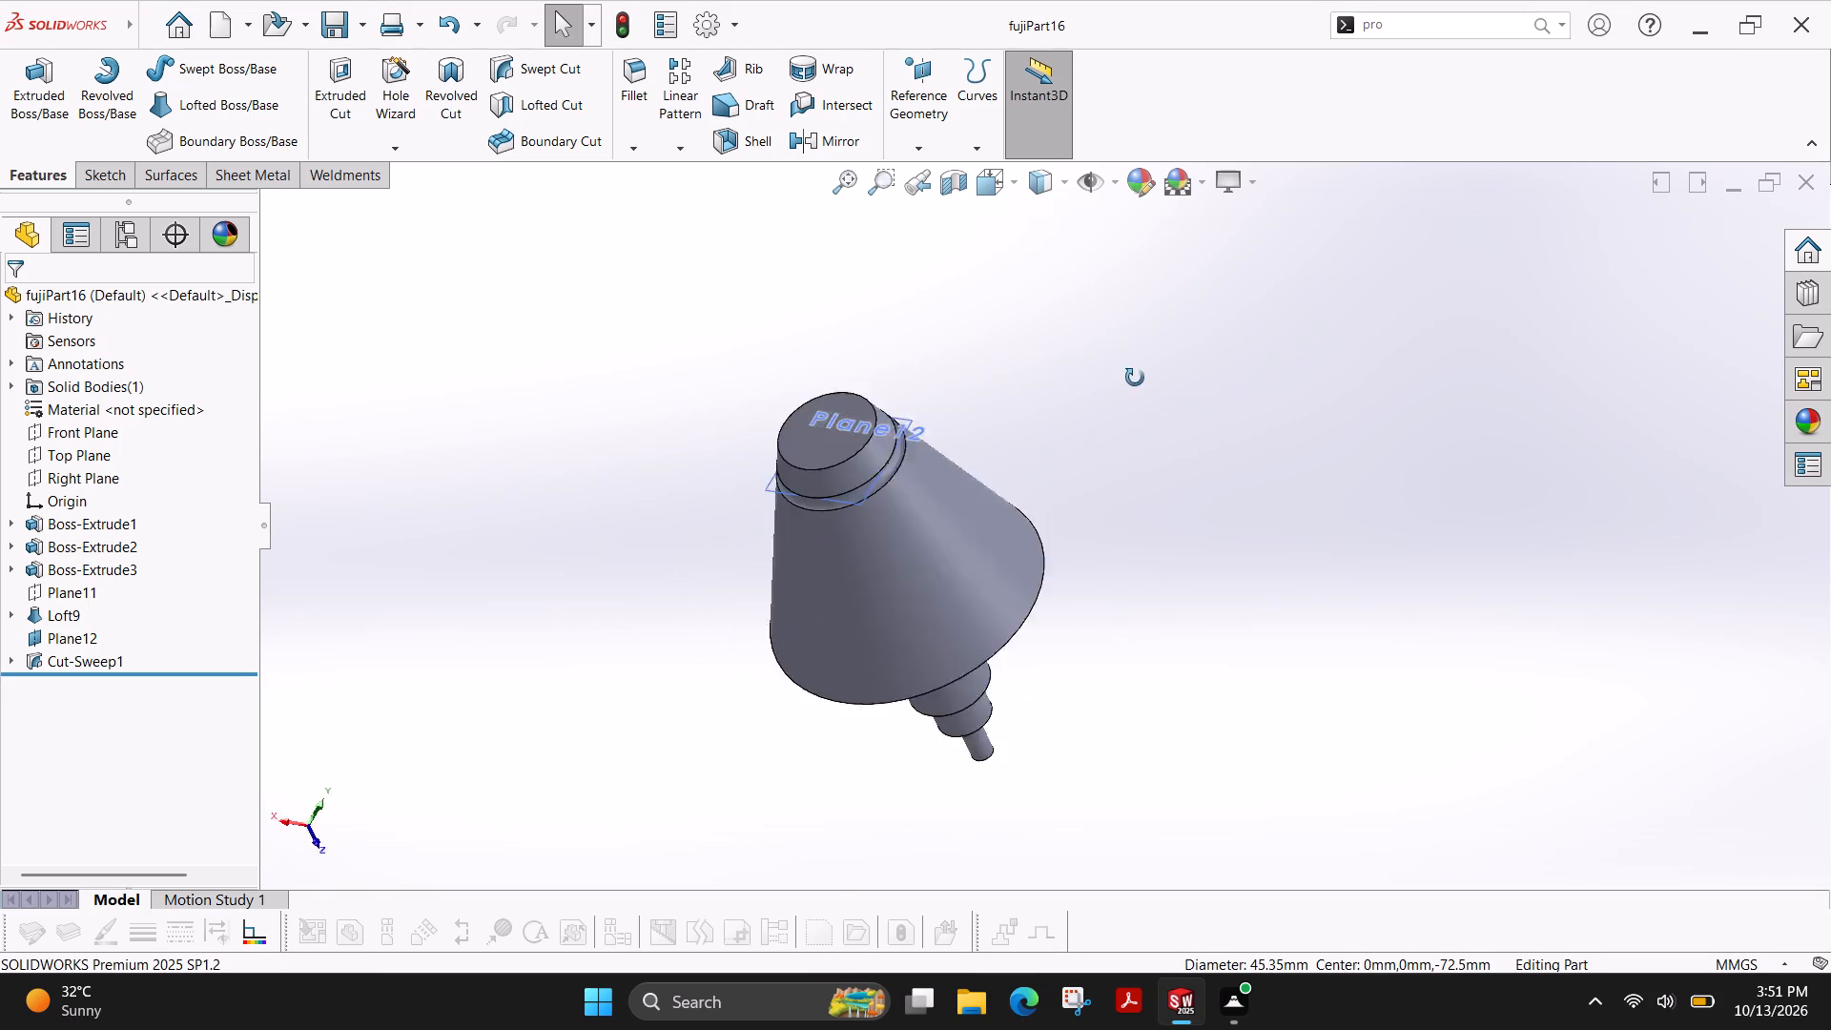
{"action": "middle_click_drag", "start_coordinate": [1135, 378], "coordinate": [1283, 375], "text": "ctrl+shift"}
{"action": "scroll", "coordinate": [1033, 508], "scroll_direction": "down", "scroll_amount": 2}
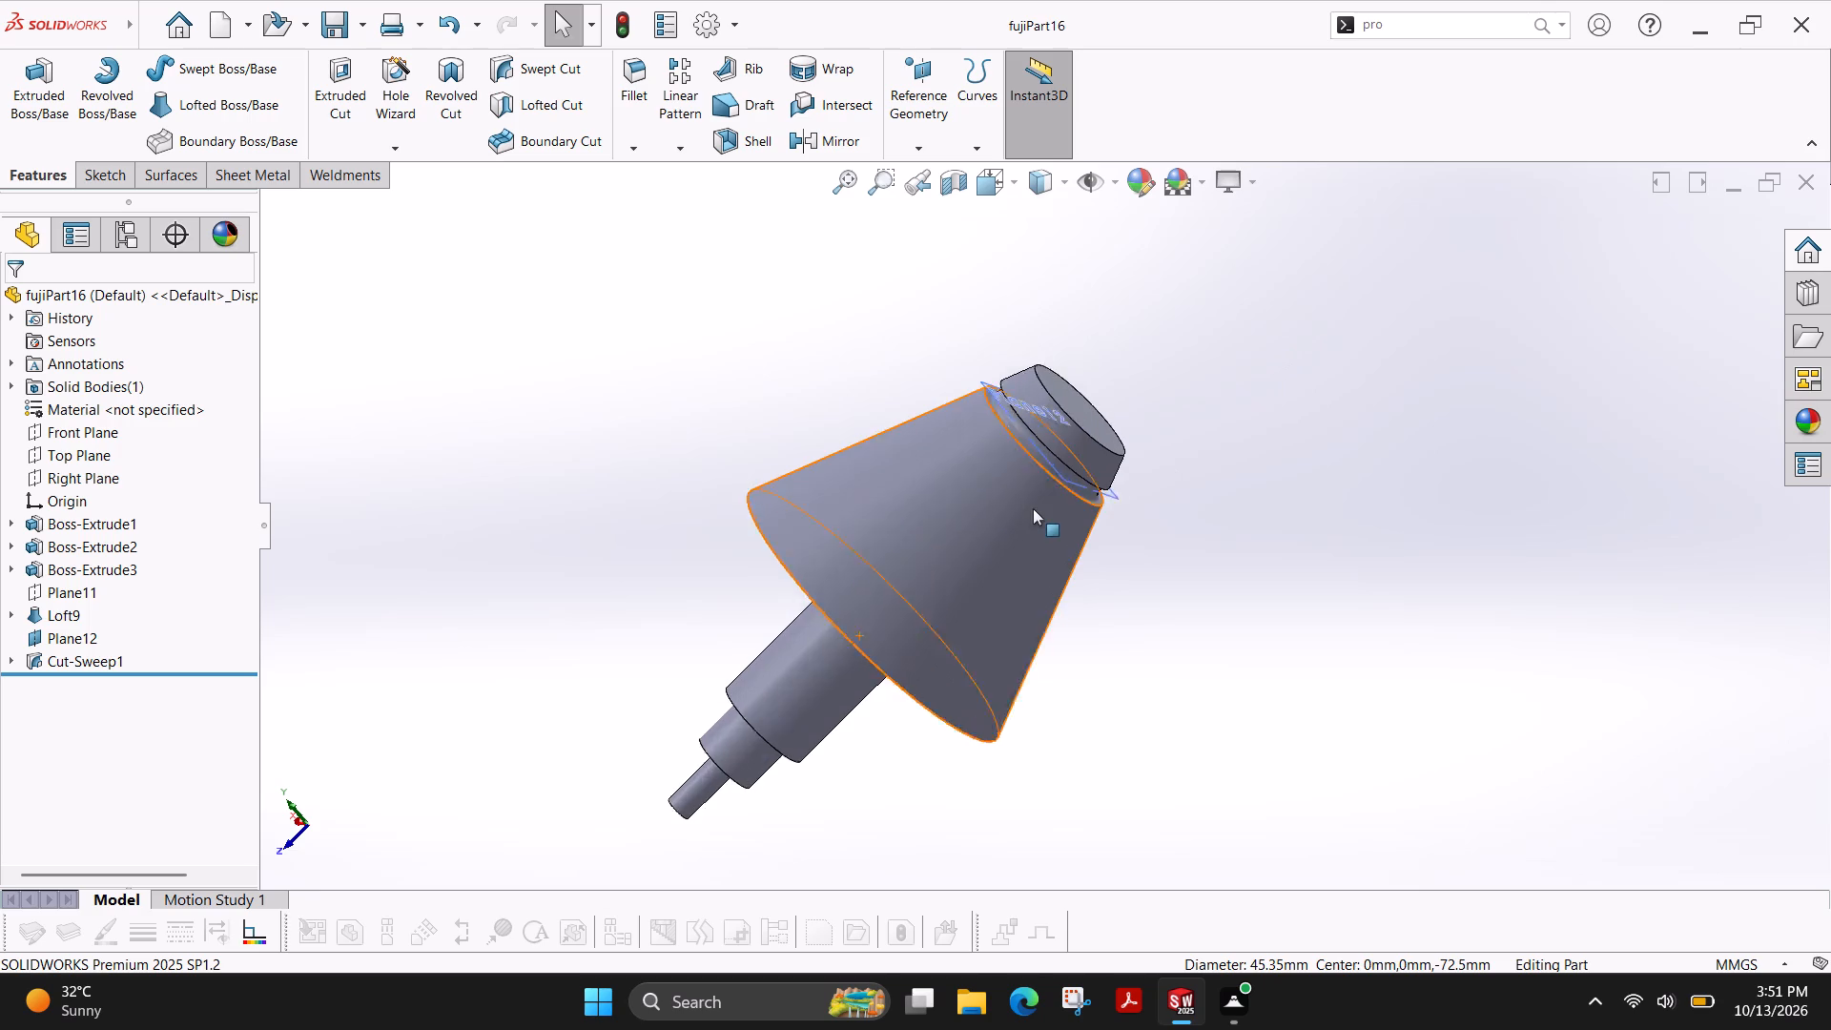
{"action": "scroll", "coordinate": [1033, 508], "scroll_direction": "down", "scroll_amount": 2}
{"action": "right_click", "coordinate": [1091, 462]}
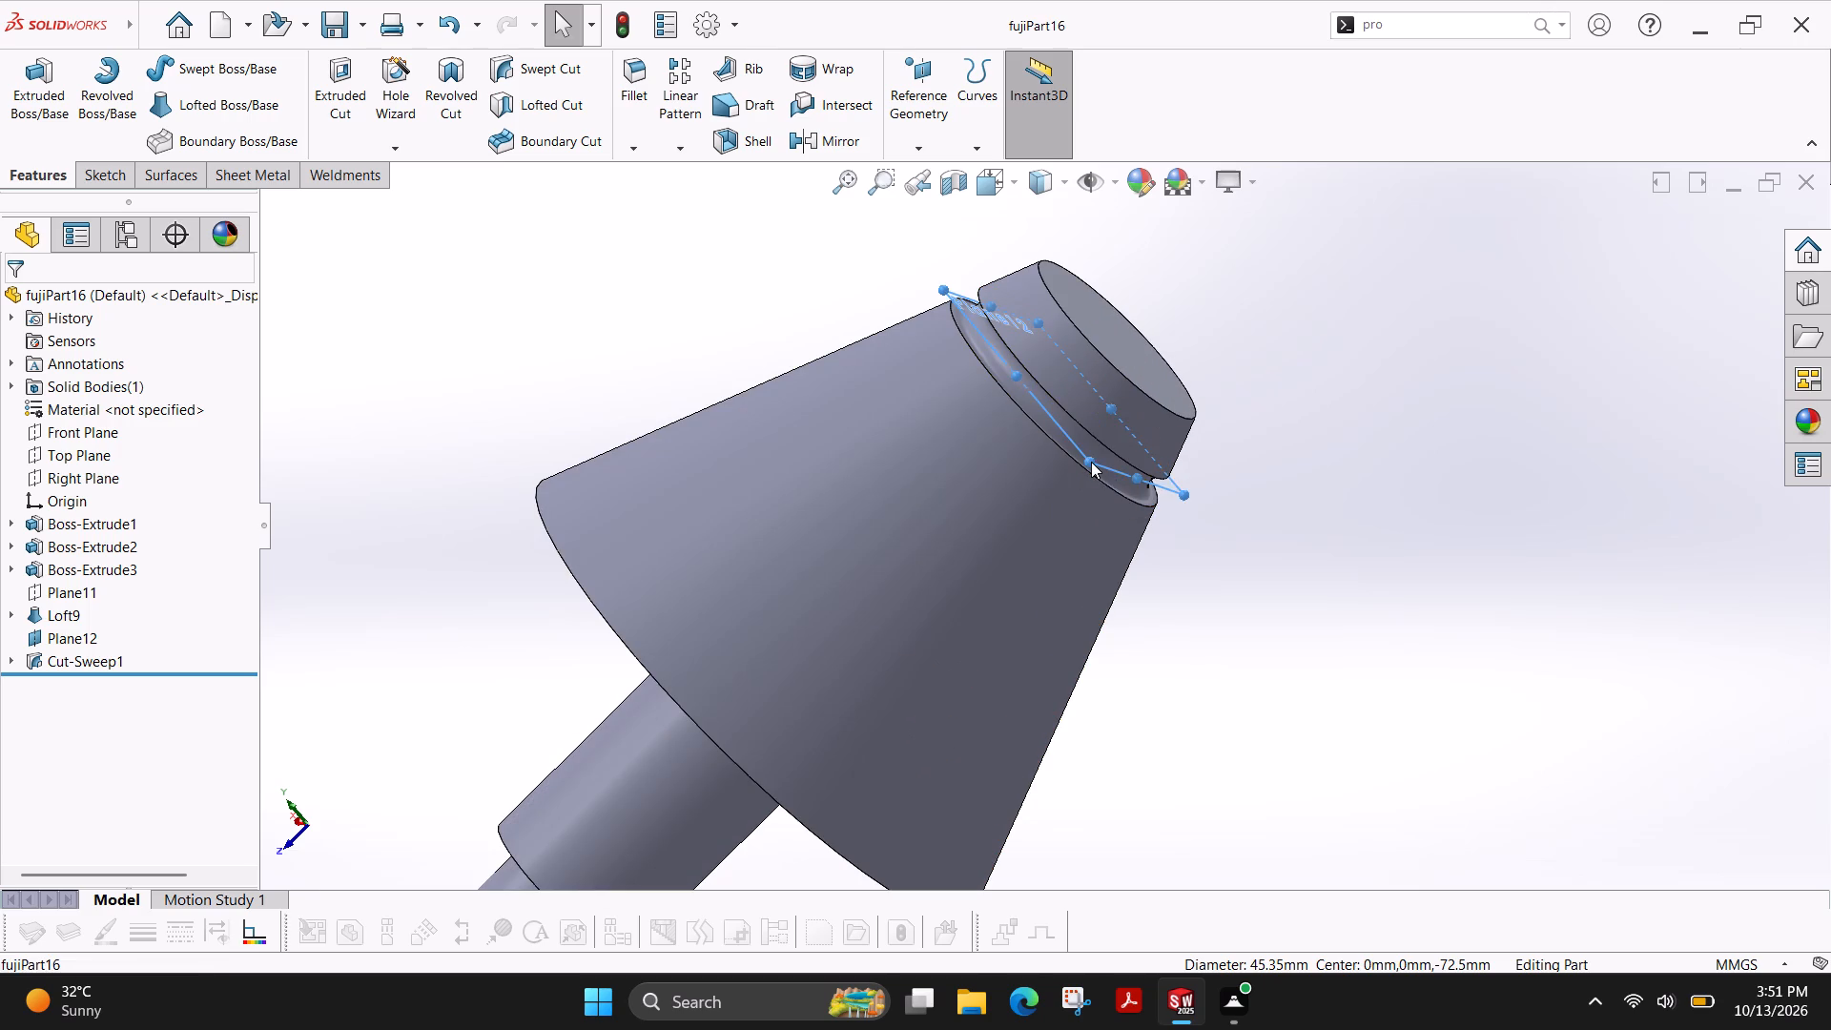
{"action": "left_click", "coordinate": [1172, 438]}
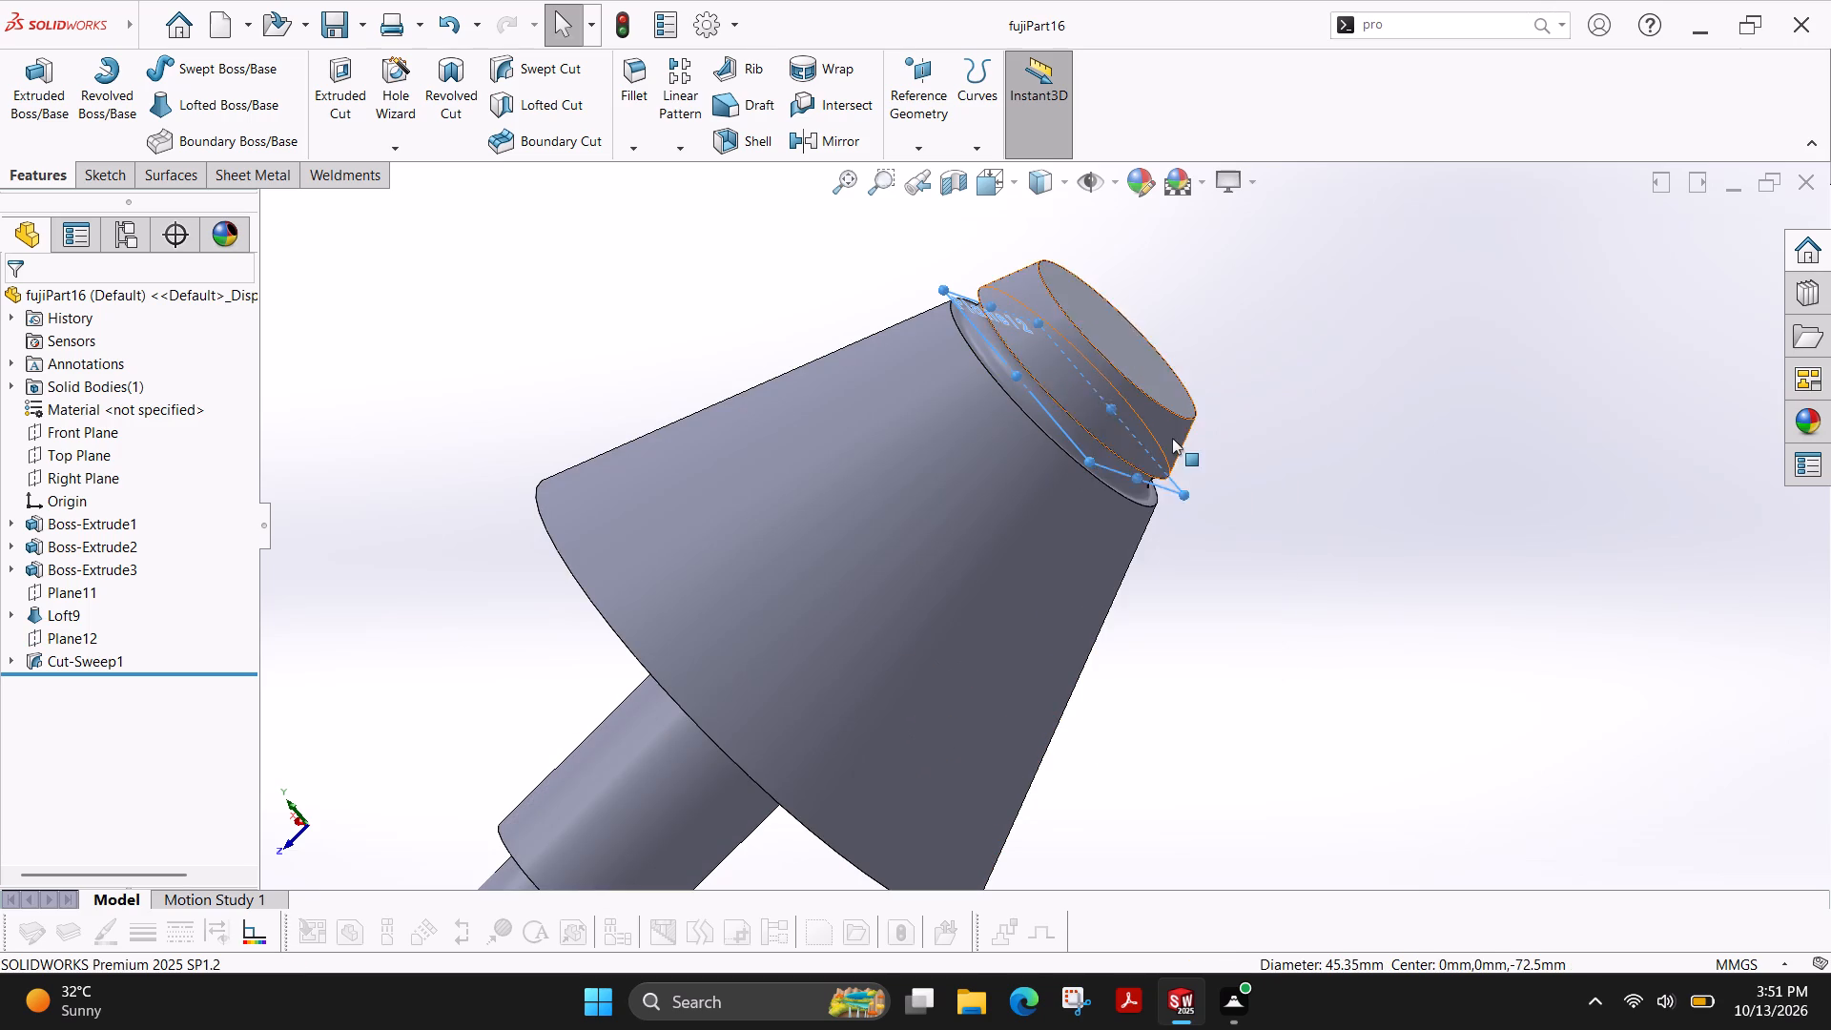
{"action": "scroll", "coordinate": [897, 457], "scroll_direction": "up", "scroll_amount": 1}
{"action": "key", "text": "ctrl+s"}
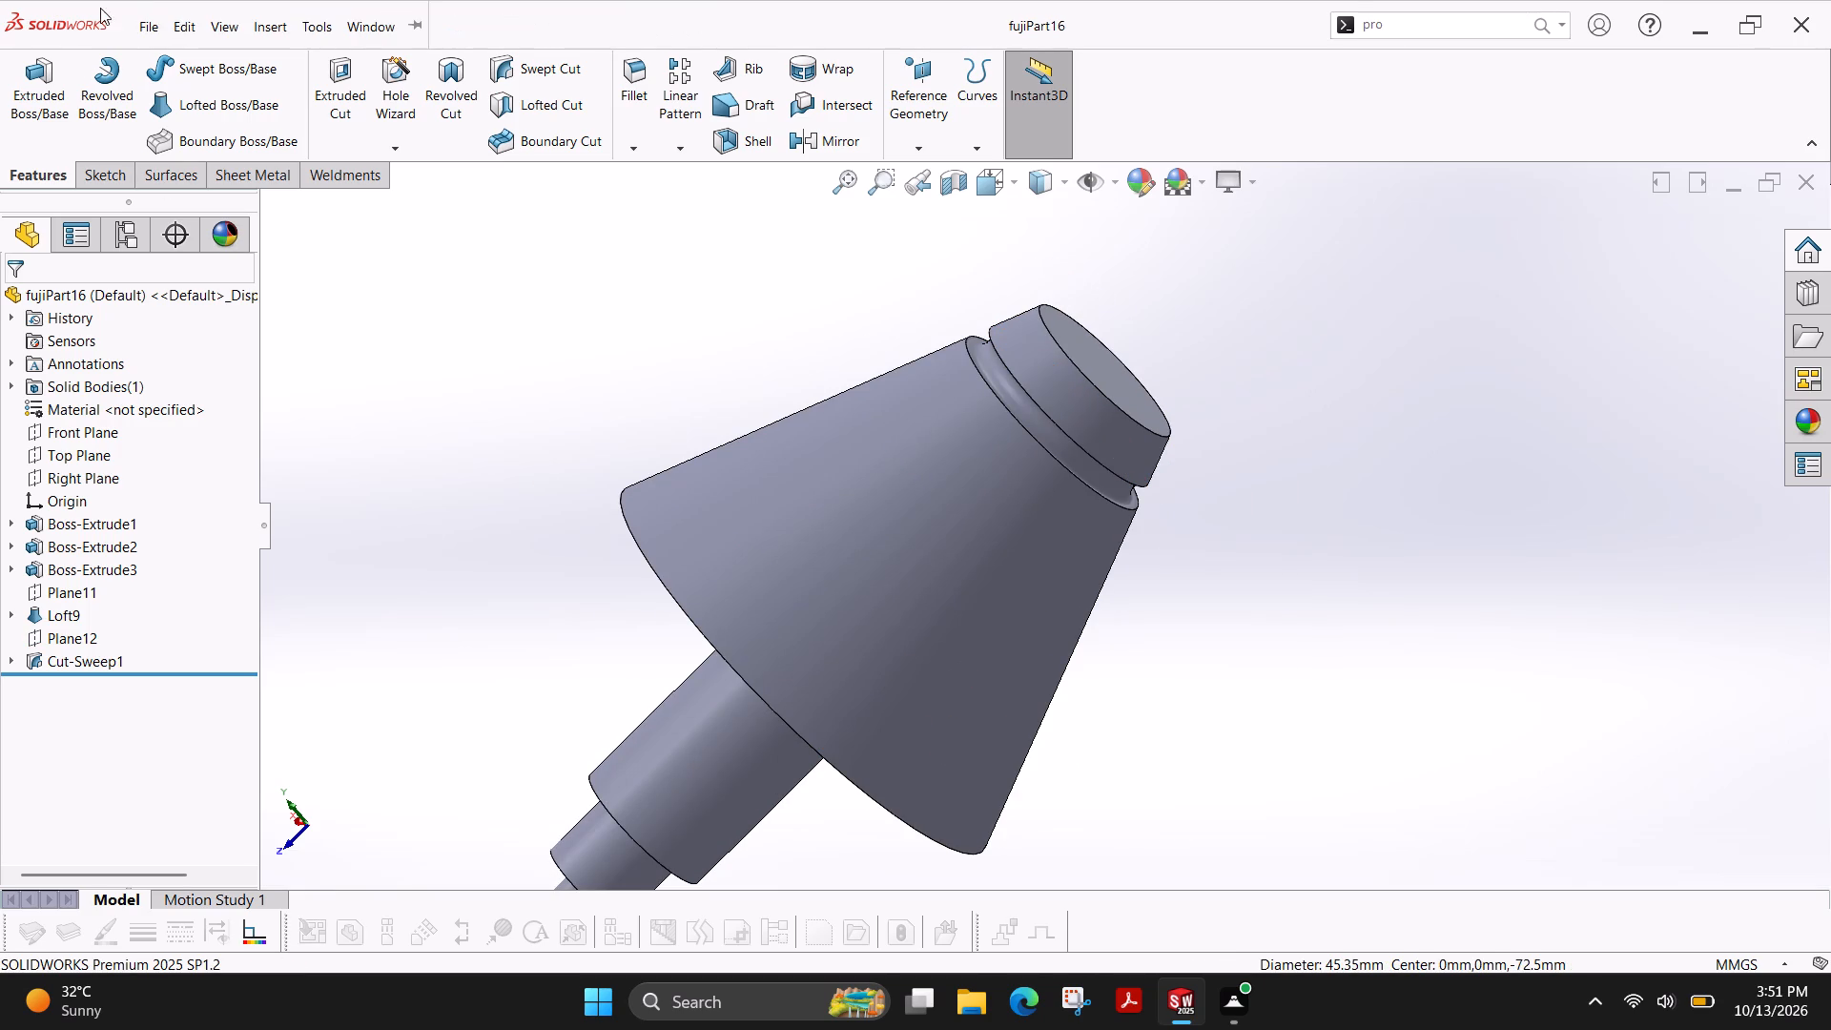
Save a PDF copy of the part as fujiPart16 in the Desktop's fuji plot file > solid works folder.
{"action": "left_click", "coordinate": [149, 25]}
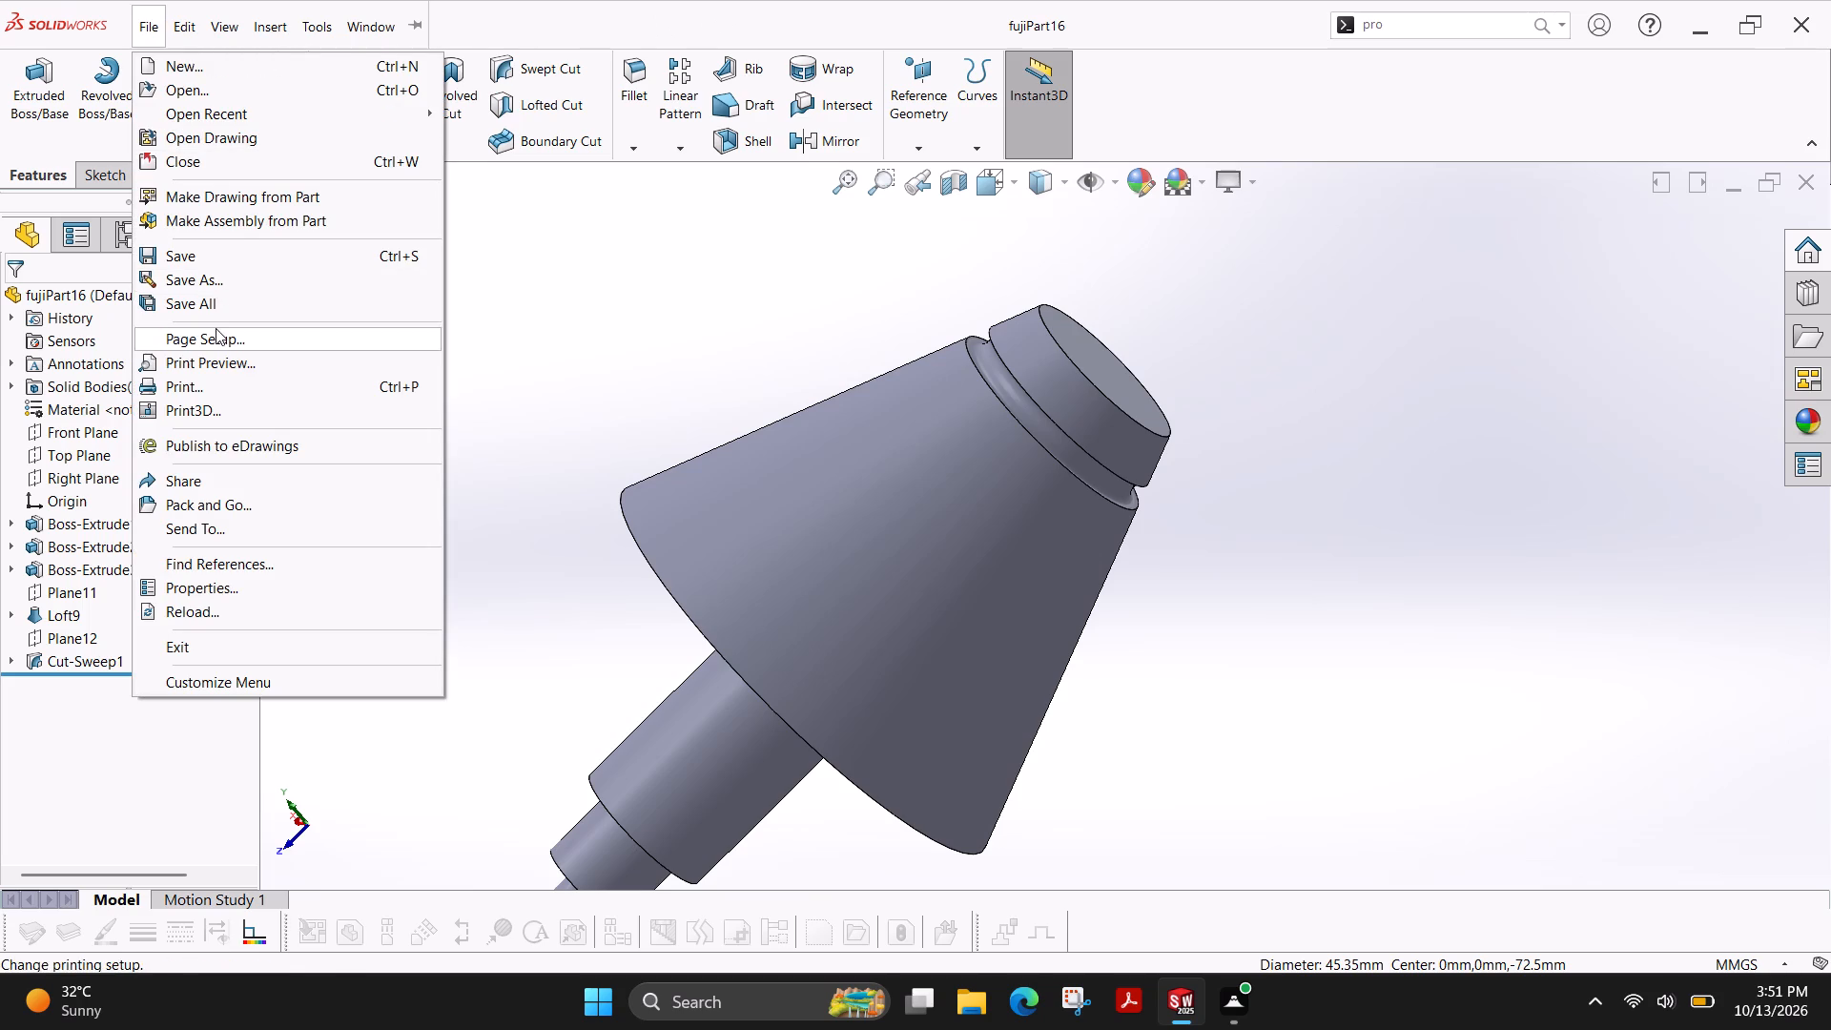
{"action": "left_click", "coordinate": [217, 281]}
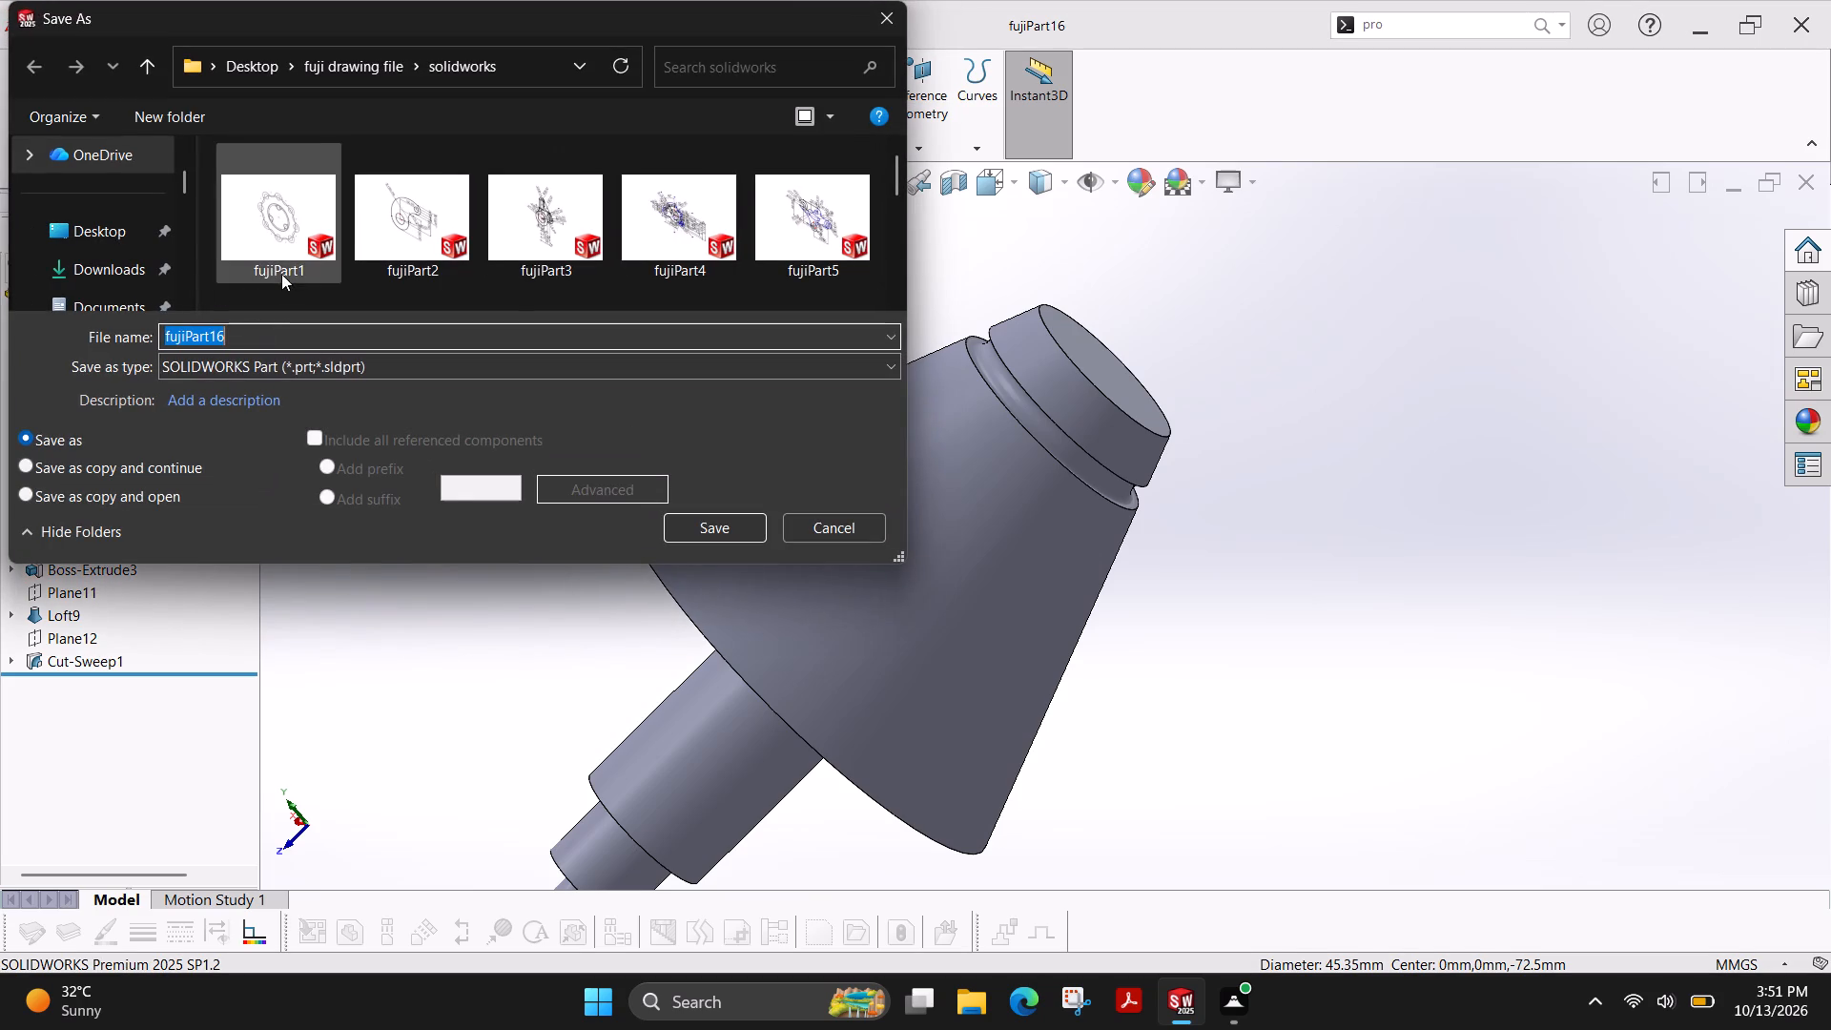
{"action": "left_click", "coordinate": [261, 59]}
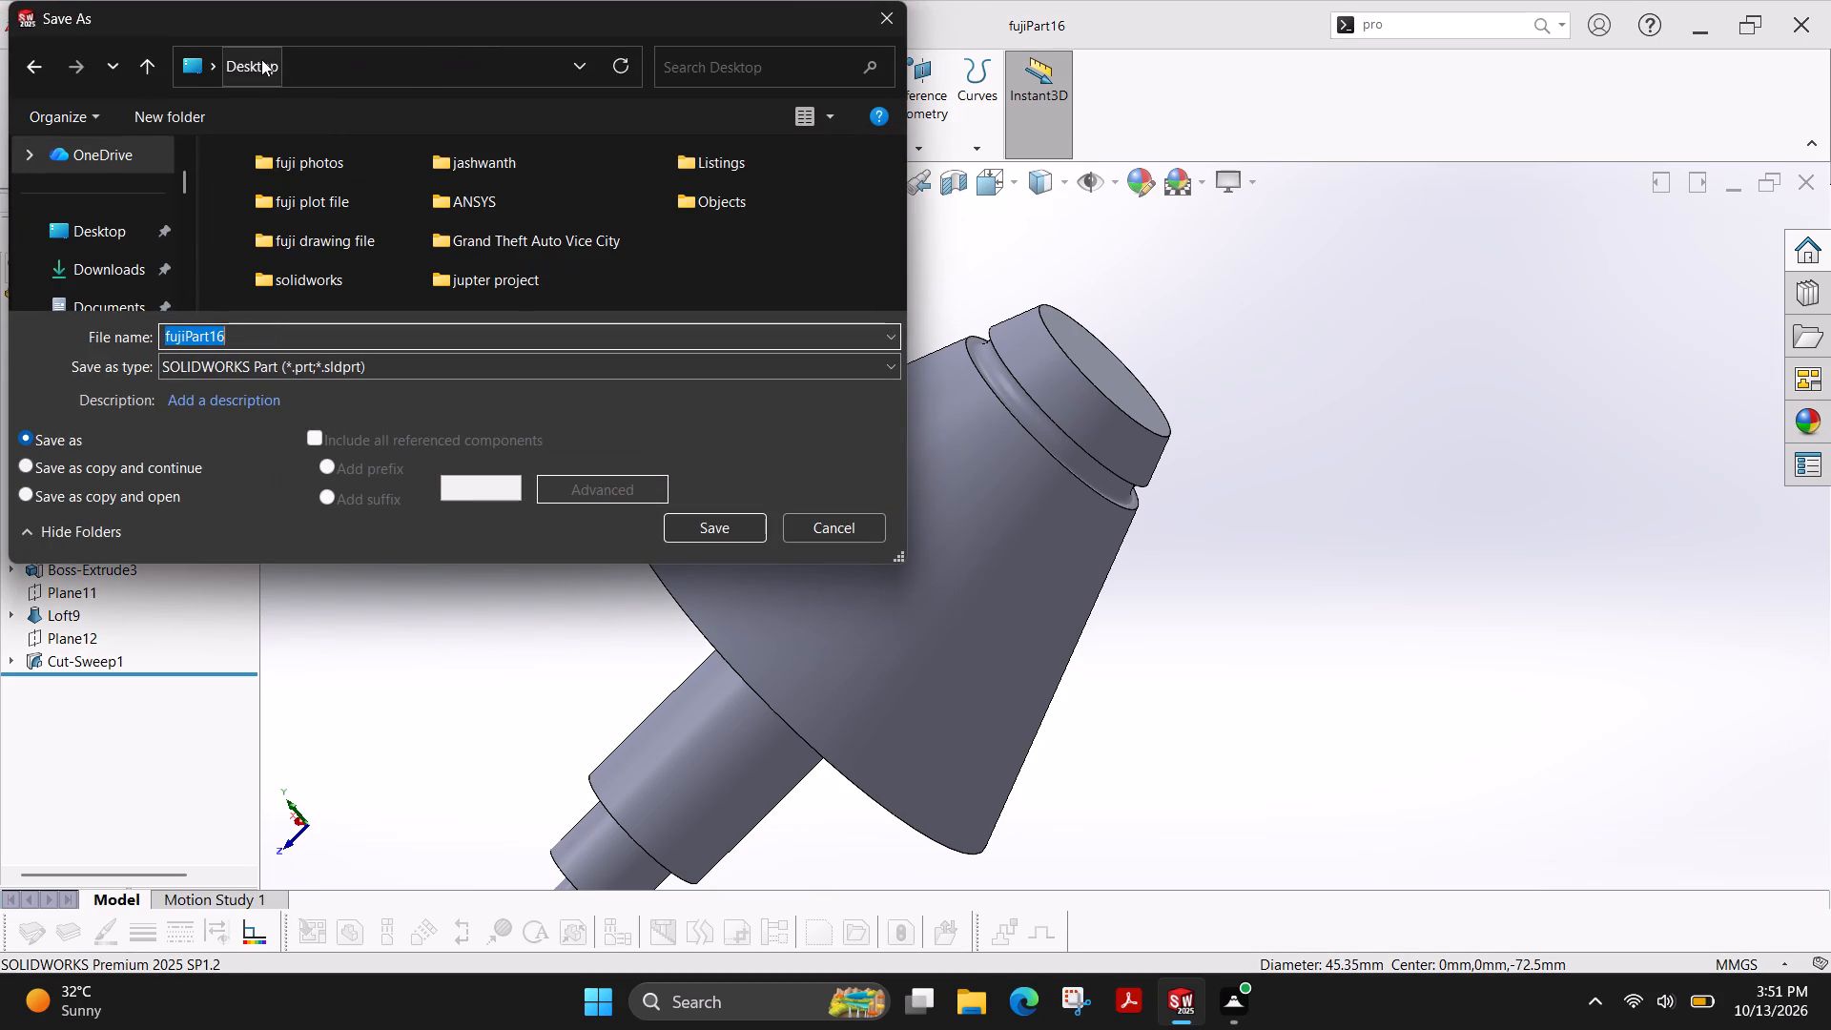
{"action": "double_click", "coordinate": [331, 200]}
{"action": "double_click", "coordinate": [345, 201]}
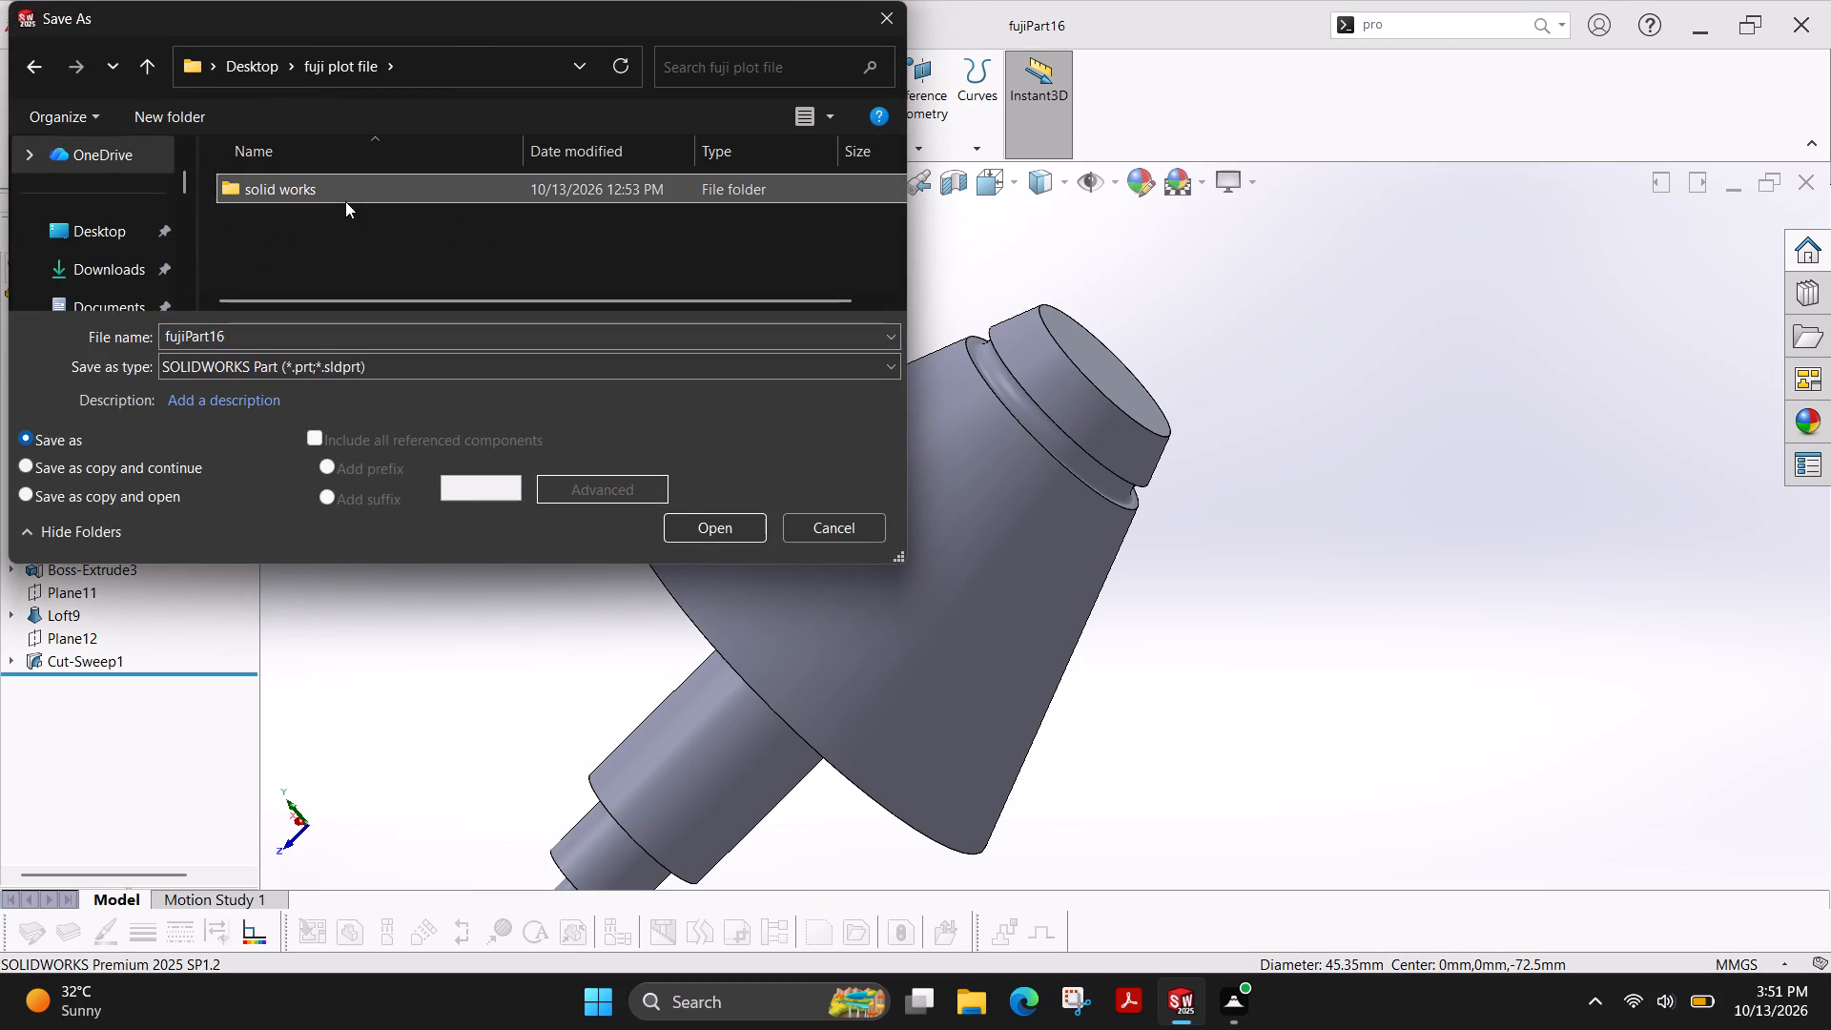
{"action": "left_click", "coordinate": [316, 369]}
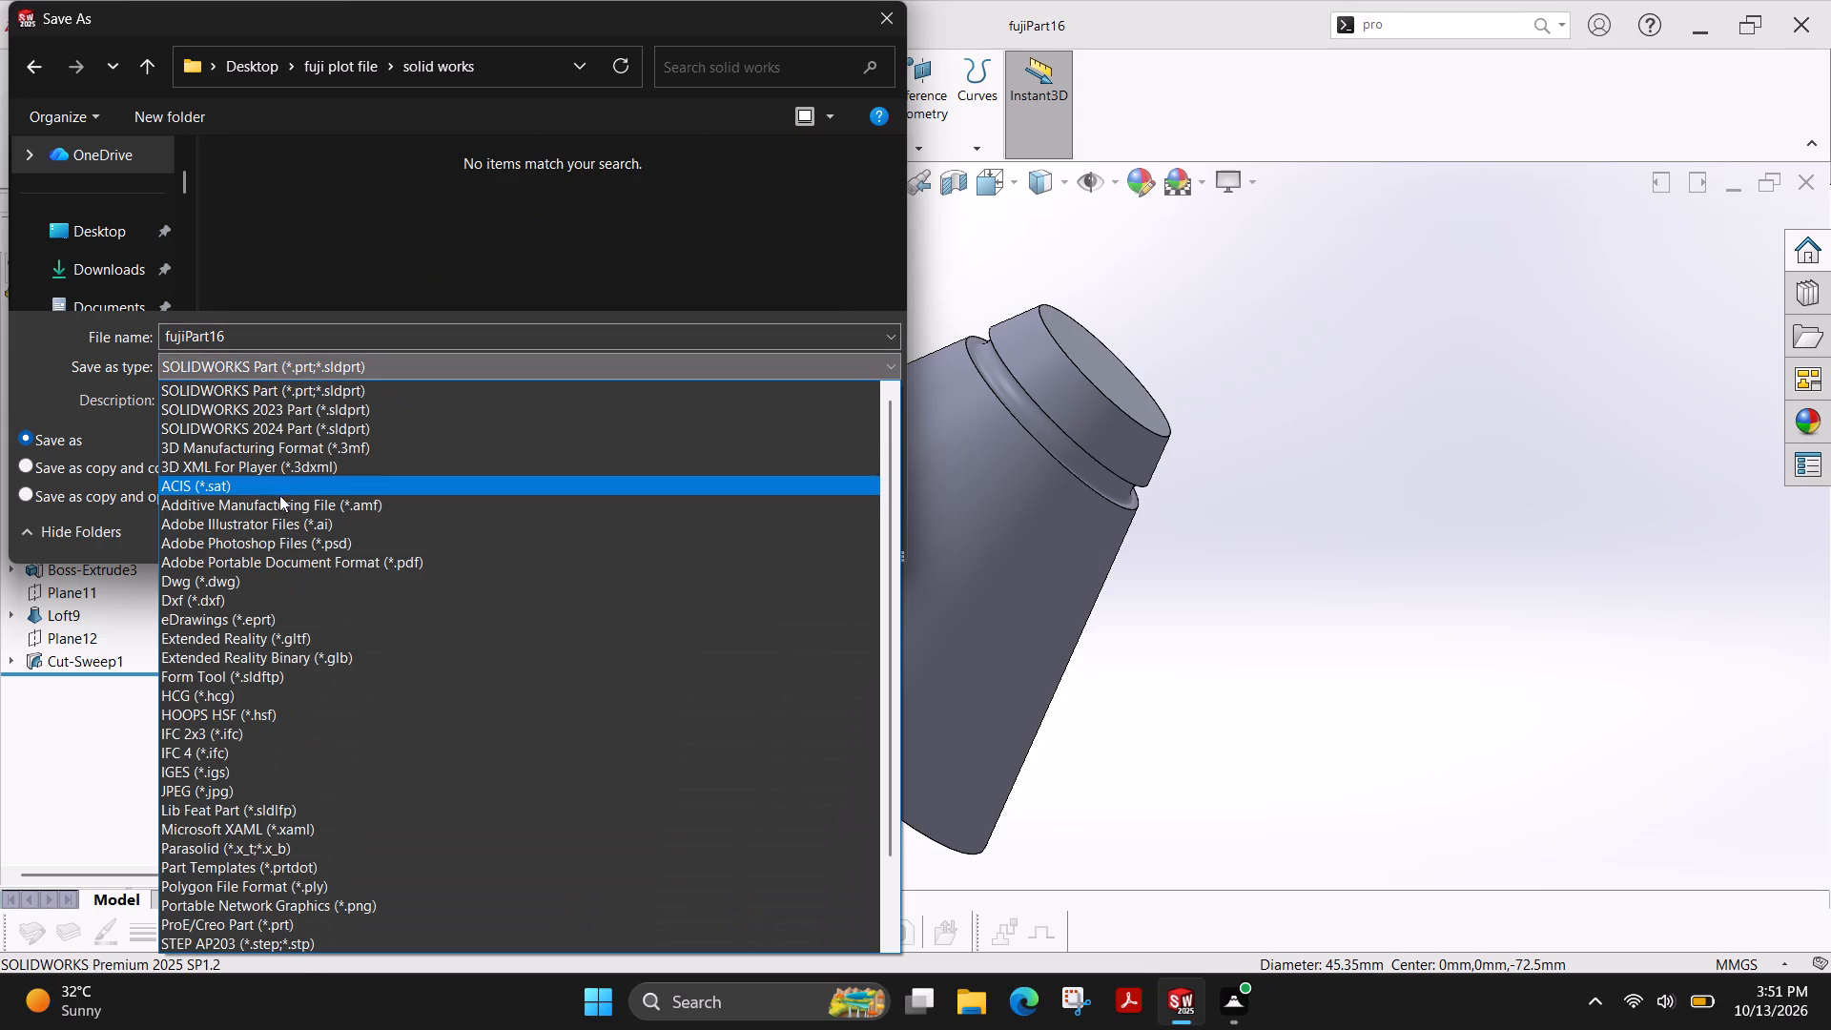
{"action": "left_click", "coordinate": [317, 564]}
{"action": "scroll", "coordinate": [400, 250], "scroll_direction": "down", "scroll_amount": 11}
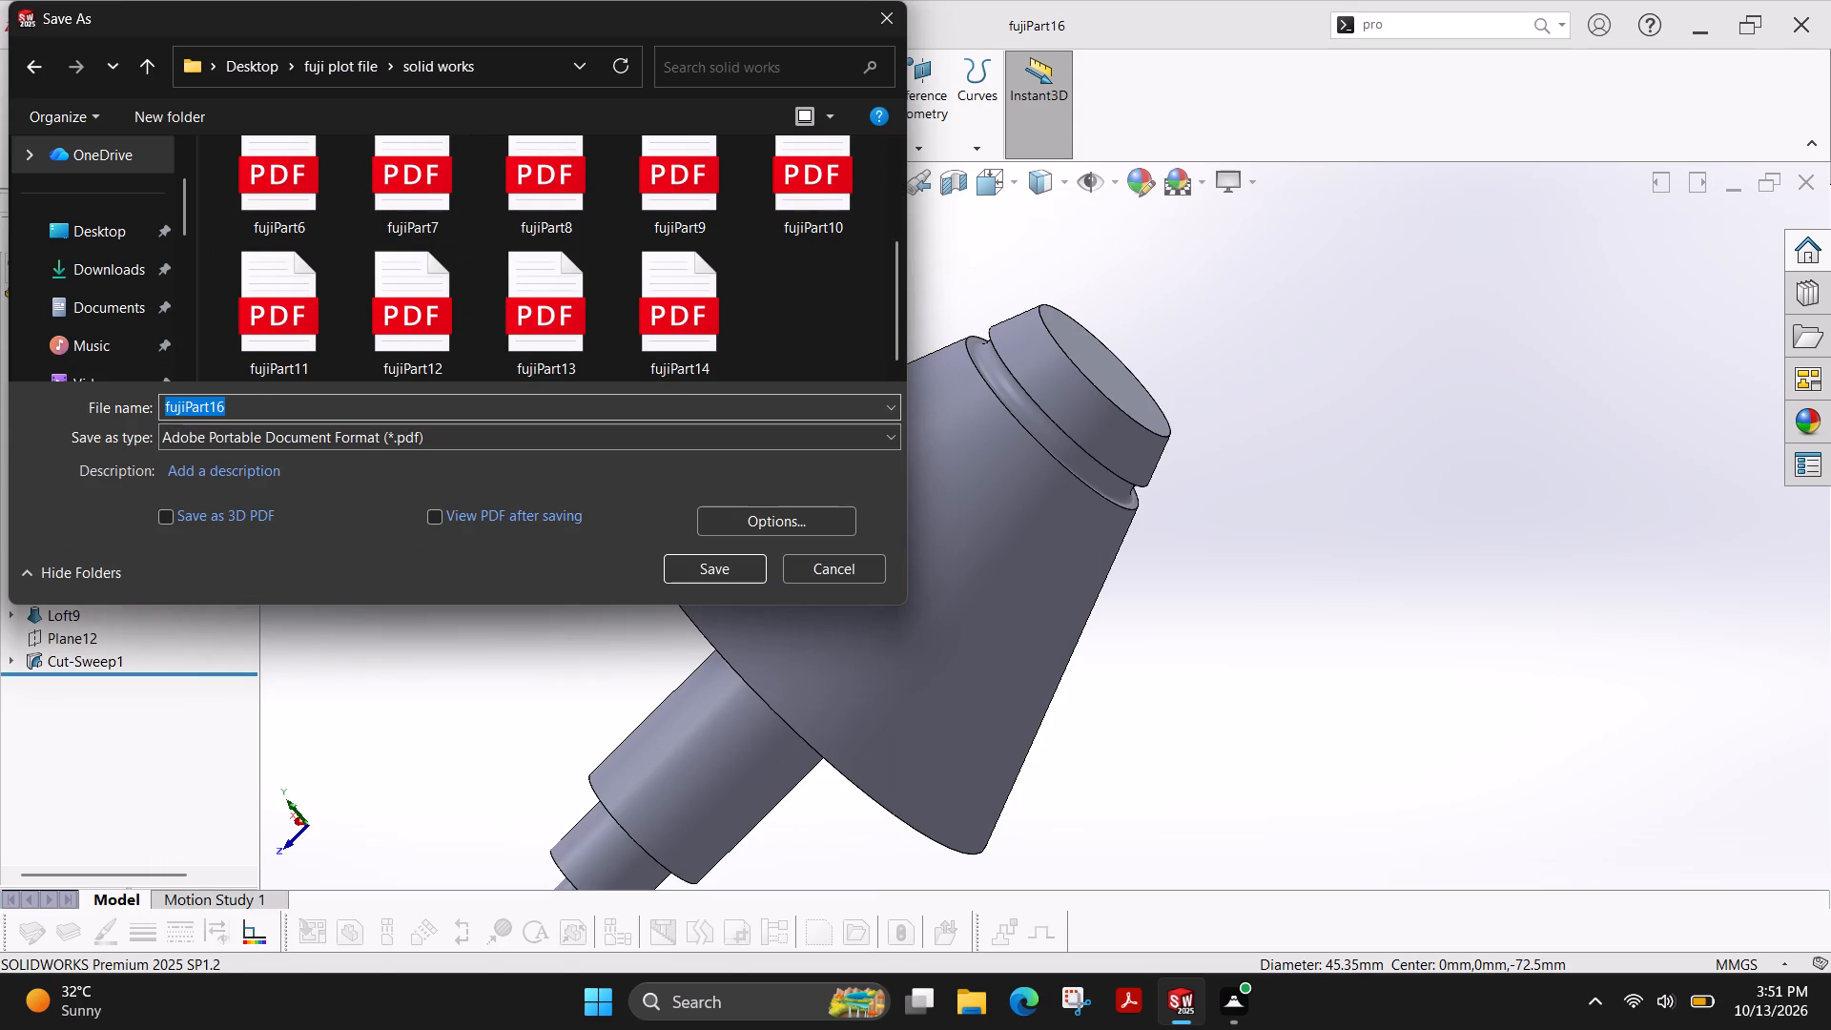
{"action": "left_click", "coordinate": [716, 566]}
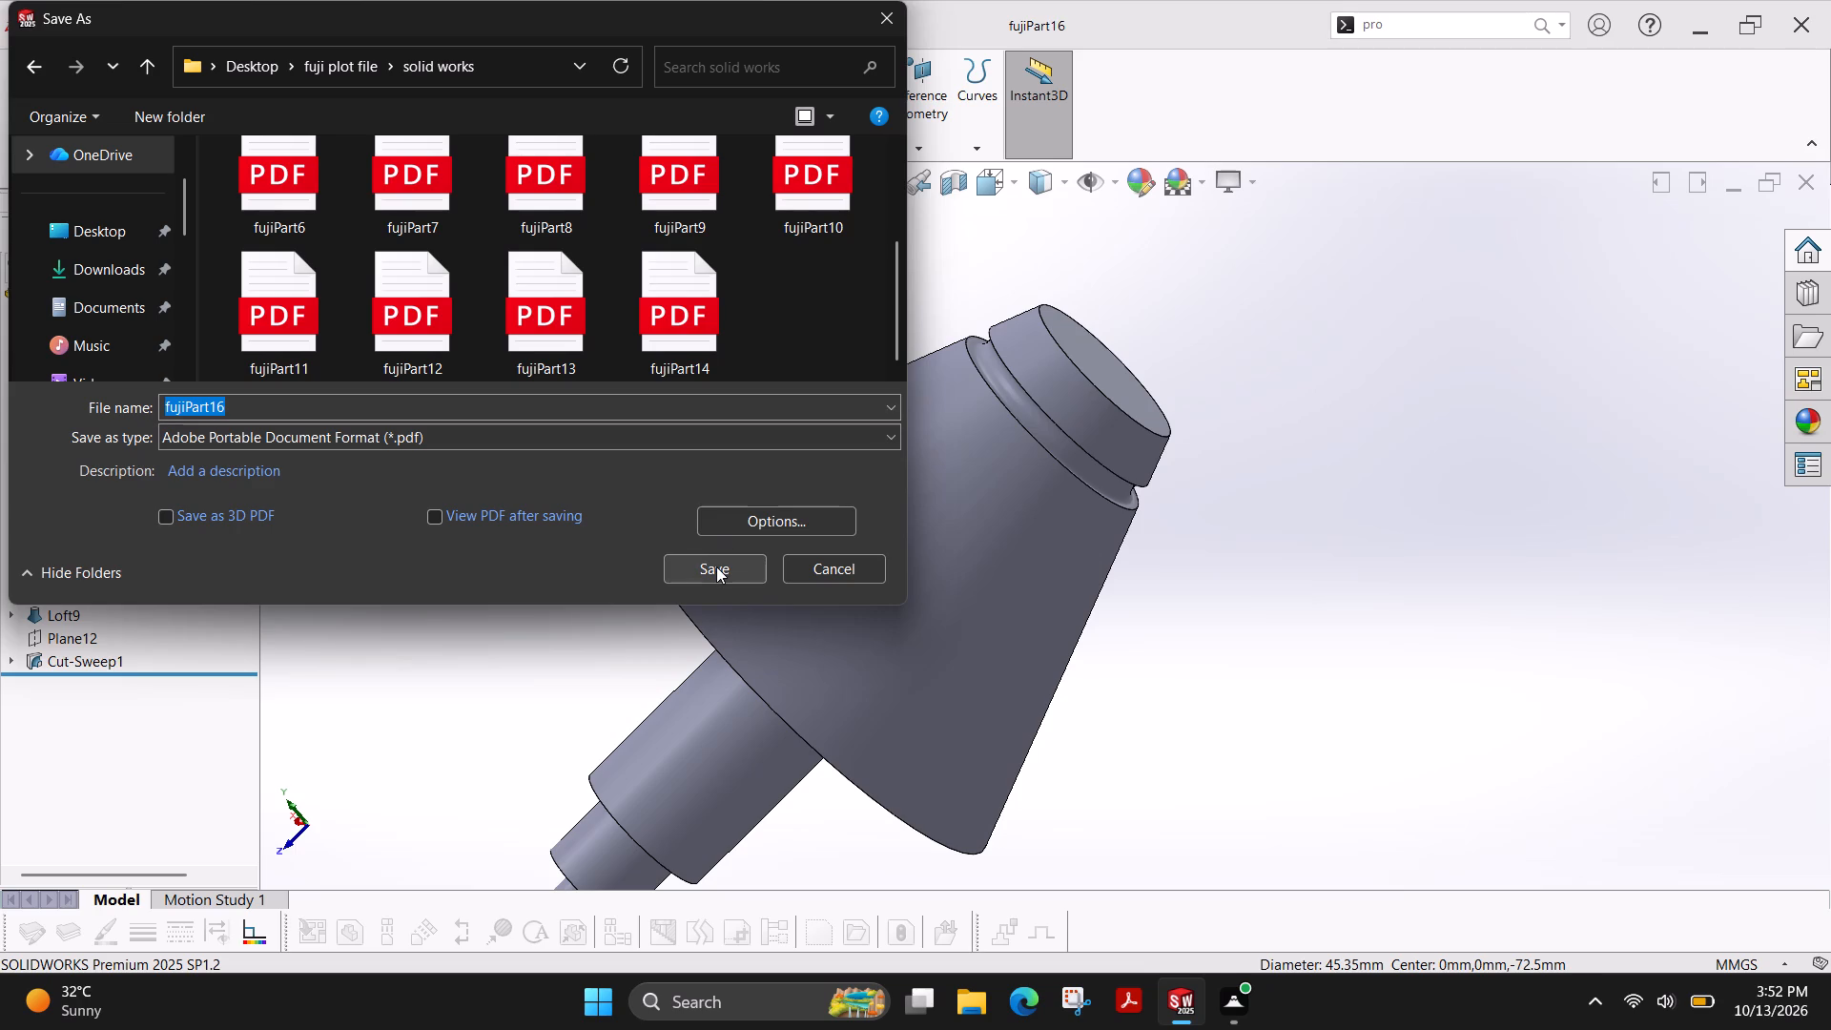